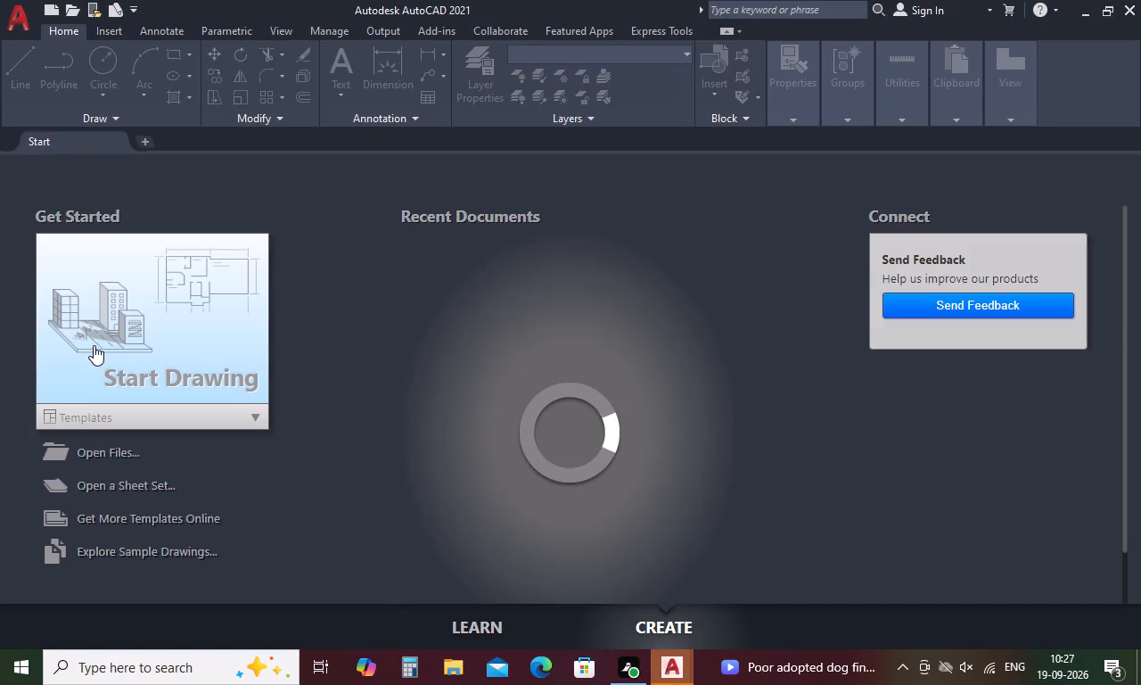
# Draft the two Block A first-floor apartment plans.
# Start a new blank drawing.
pyautogui.doubleClick(161, 387)
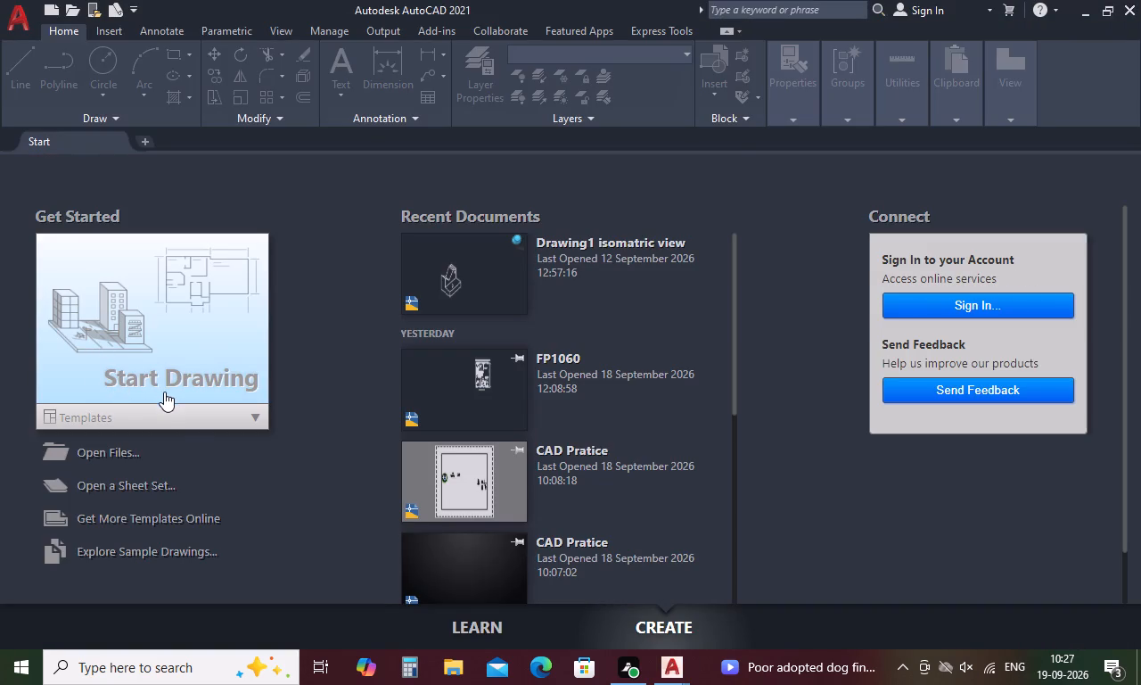
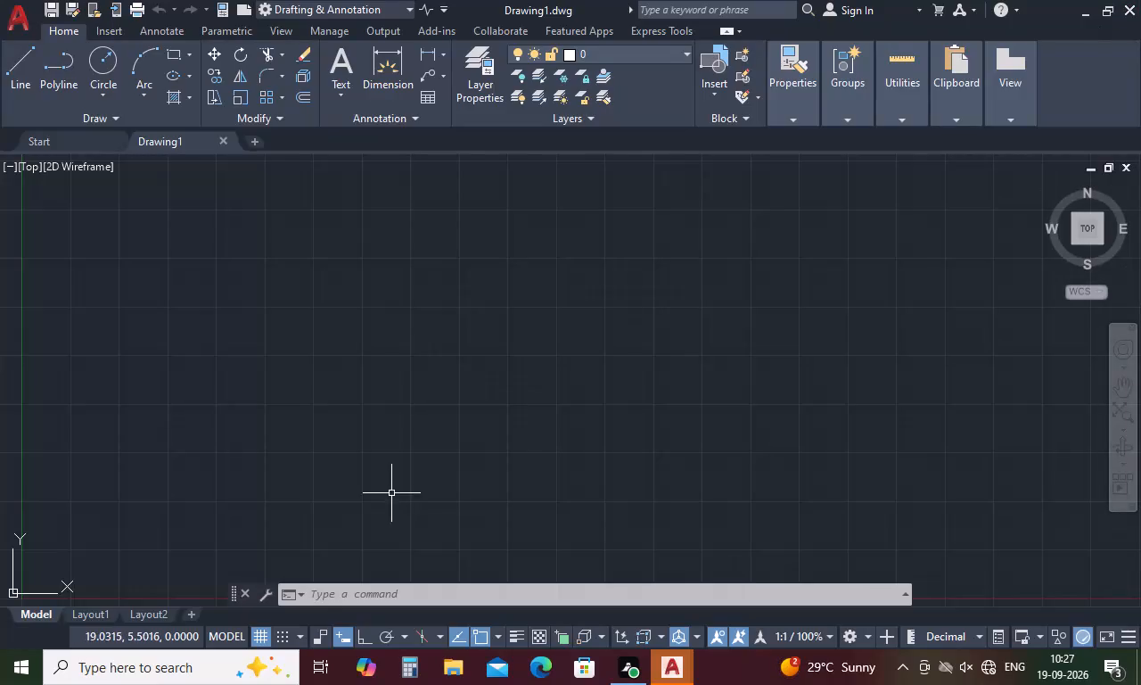
# Configure the drawing units to Engineering length type with 0'-0.0" precision.
pyautogui.press('u')
pyautogui.press('n')
pyautogui.press('space')
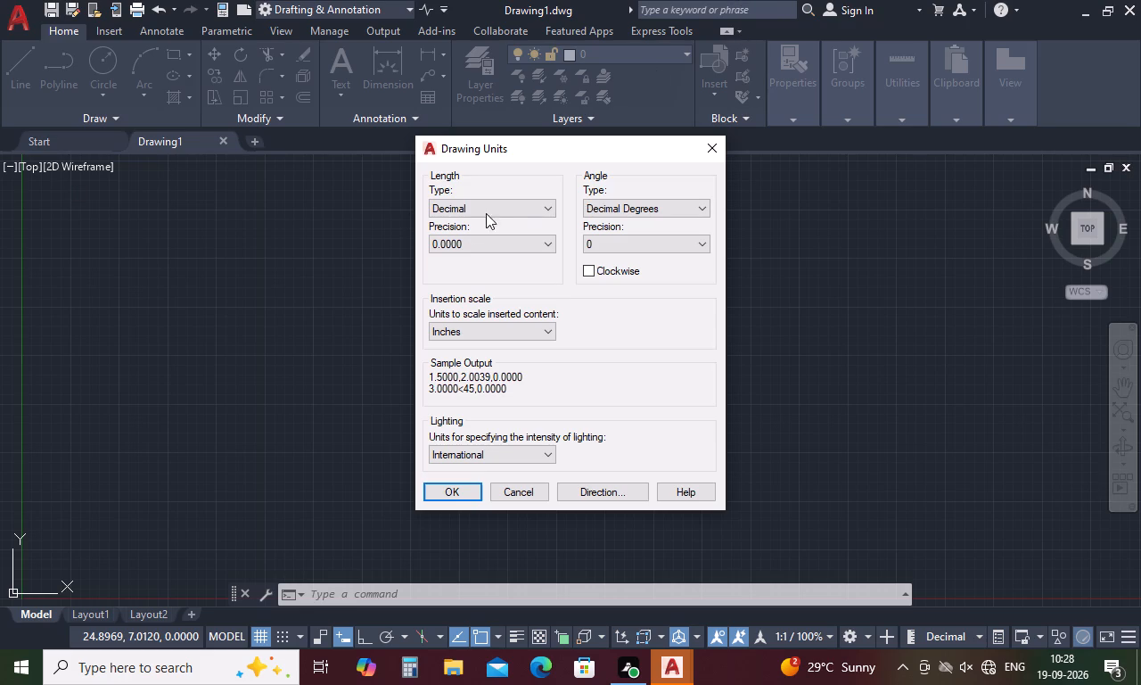
pyautogui.click(507, 203)
pyautogui.click(499, 243)
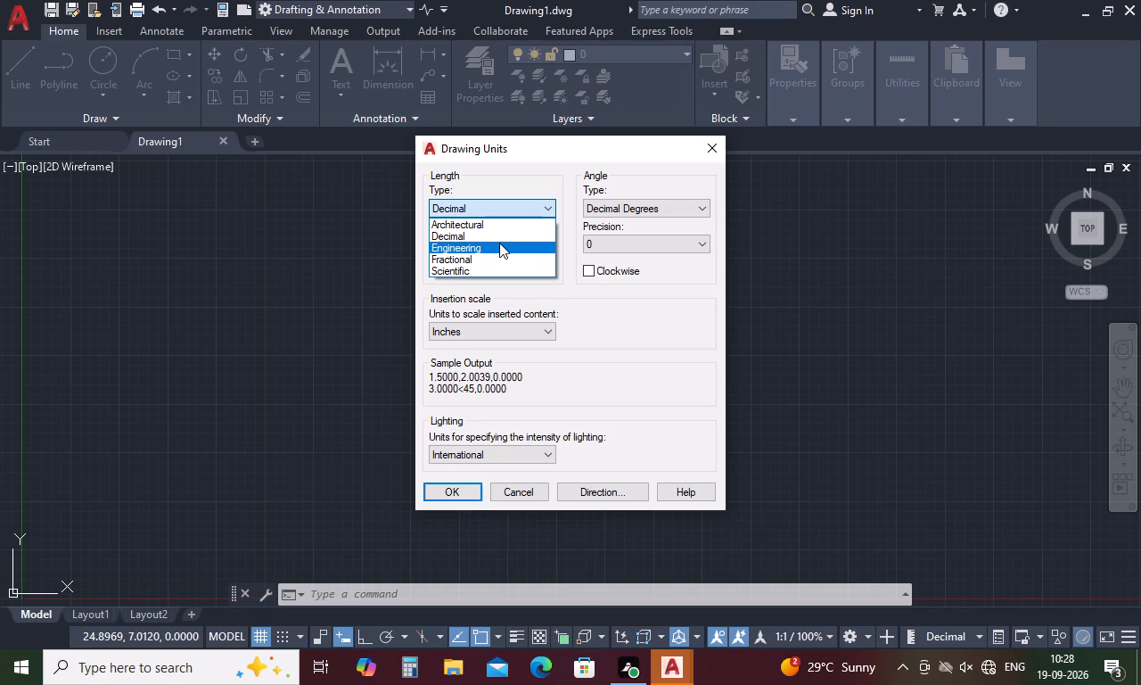
pyautogui.click(499, 243)
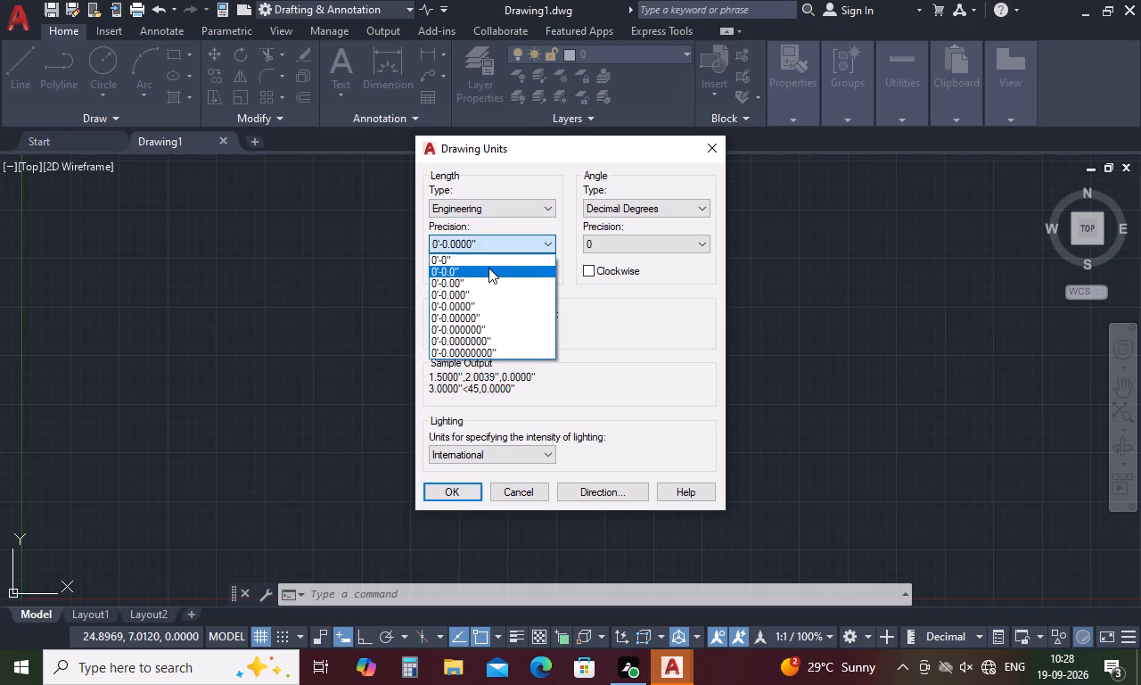
pyautogui.click(488, 268)
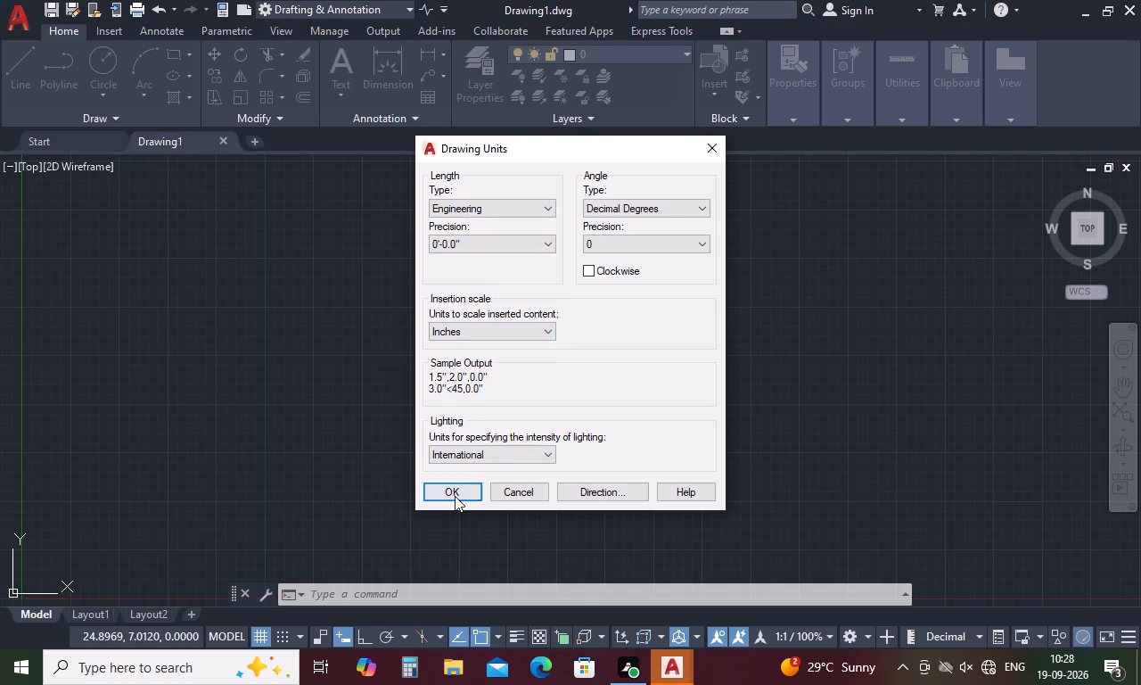
pyautogui.click(456, 495)
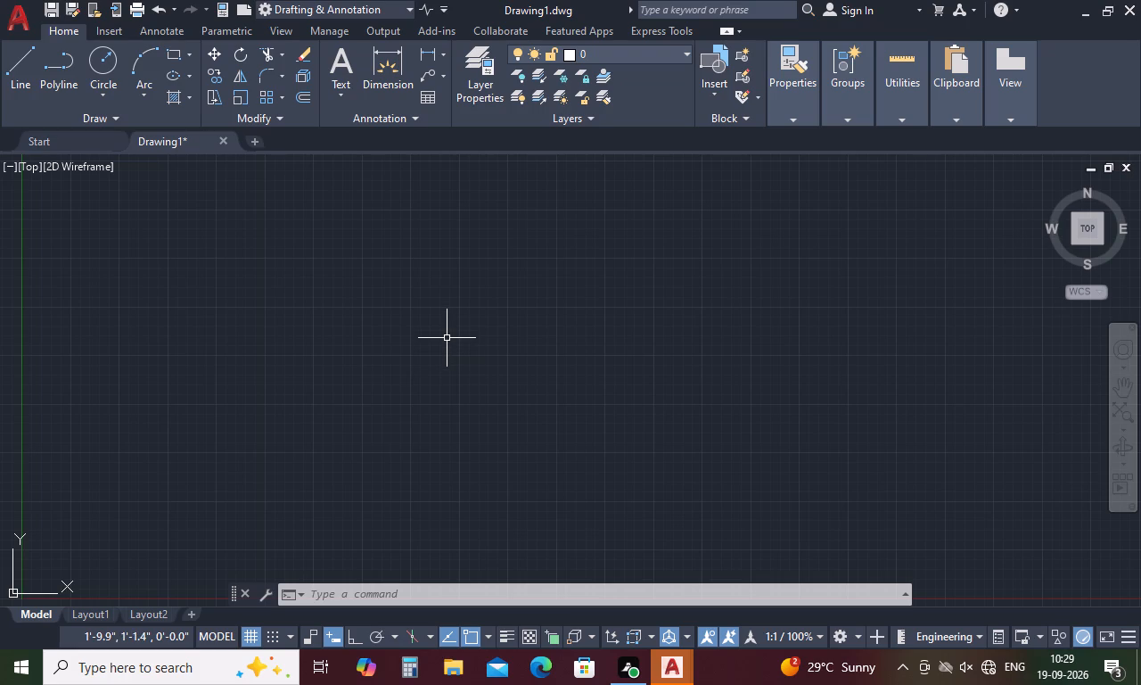
# Start a line in the upper middle of the drawing area and turn on Ortho mode to constrain it horizontally.
pyautogui.press(';')
pyautogui.press('BackSpace')
pyautogui.press('l')
pyautogui.press('space')
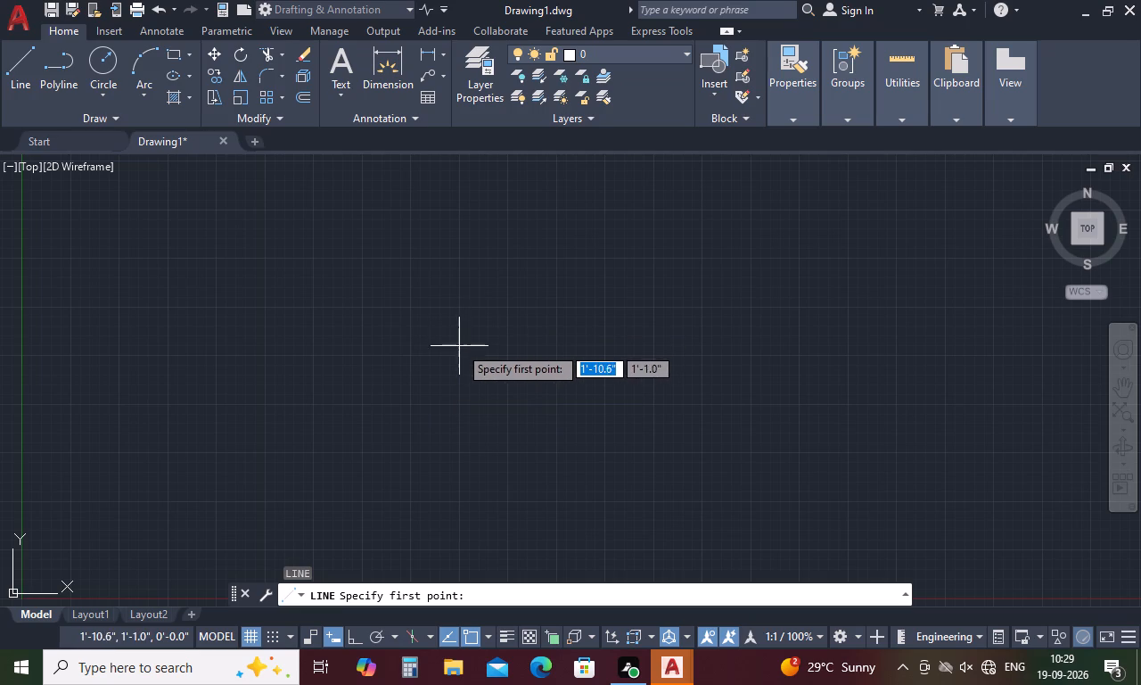
pyautogui.click(462, 271)
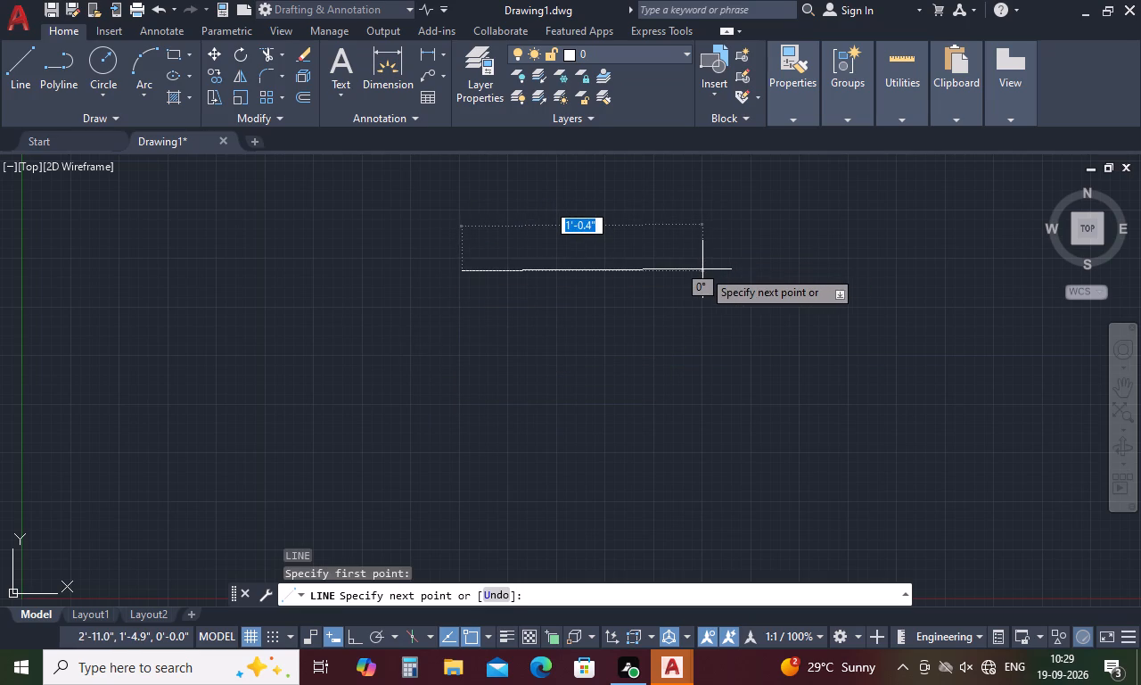
pyautogui.press('F8')
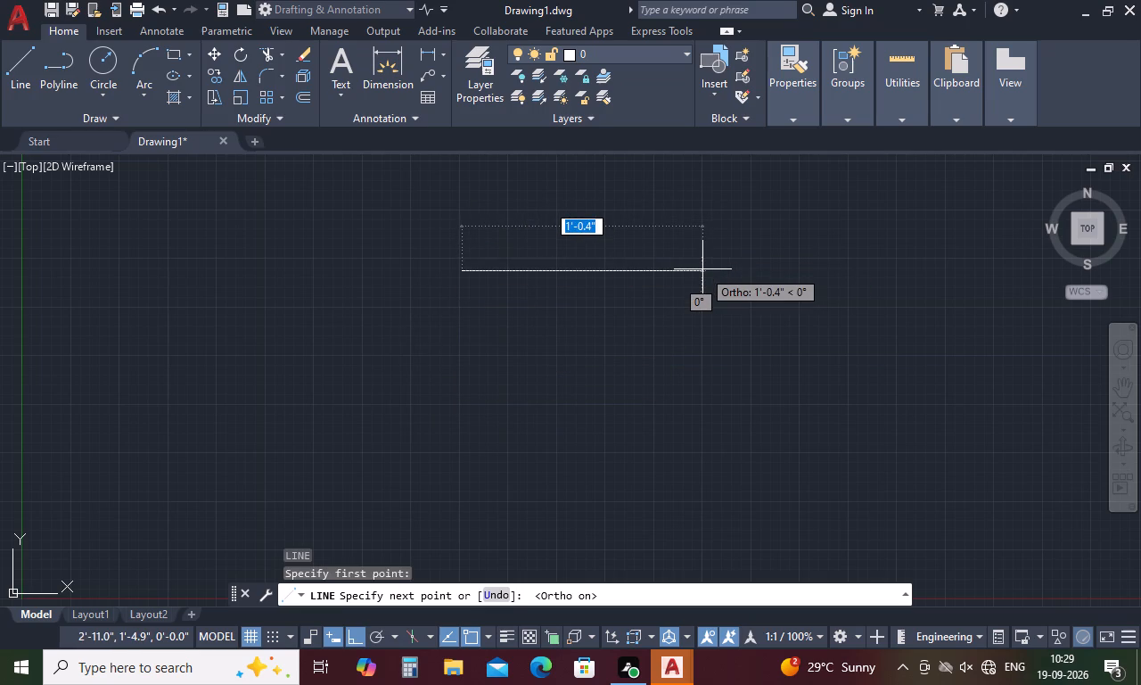
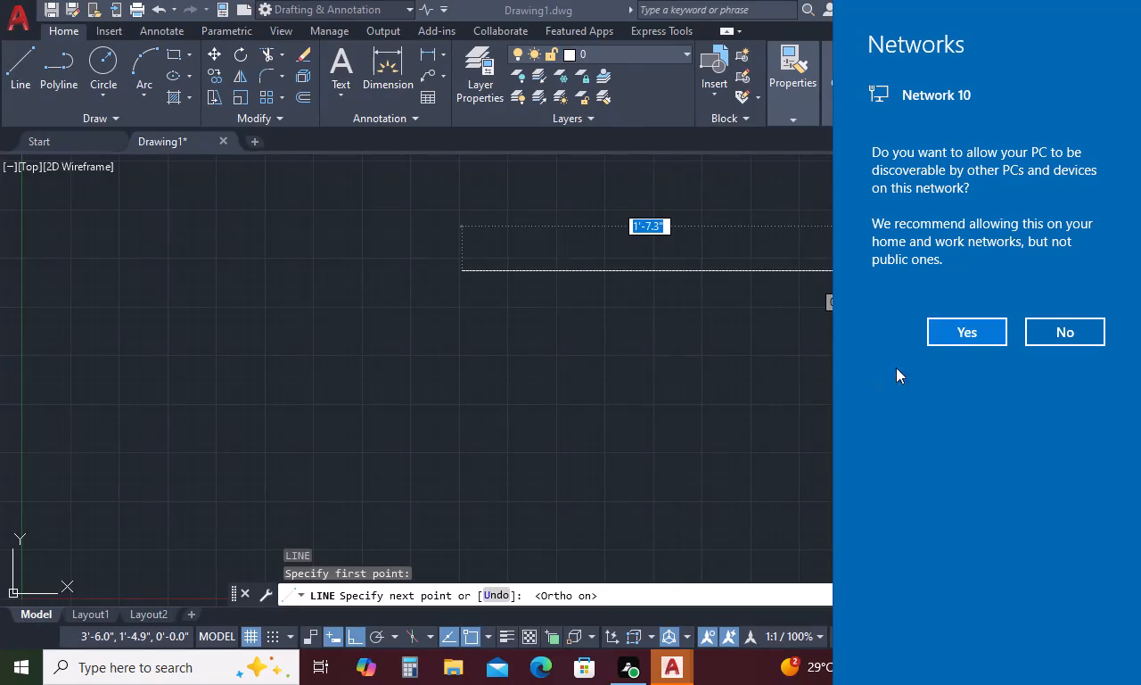
# Allow the PC to be discoverable by other PCs and devices on Network 10.
pyautogui.click(947, 336)
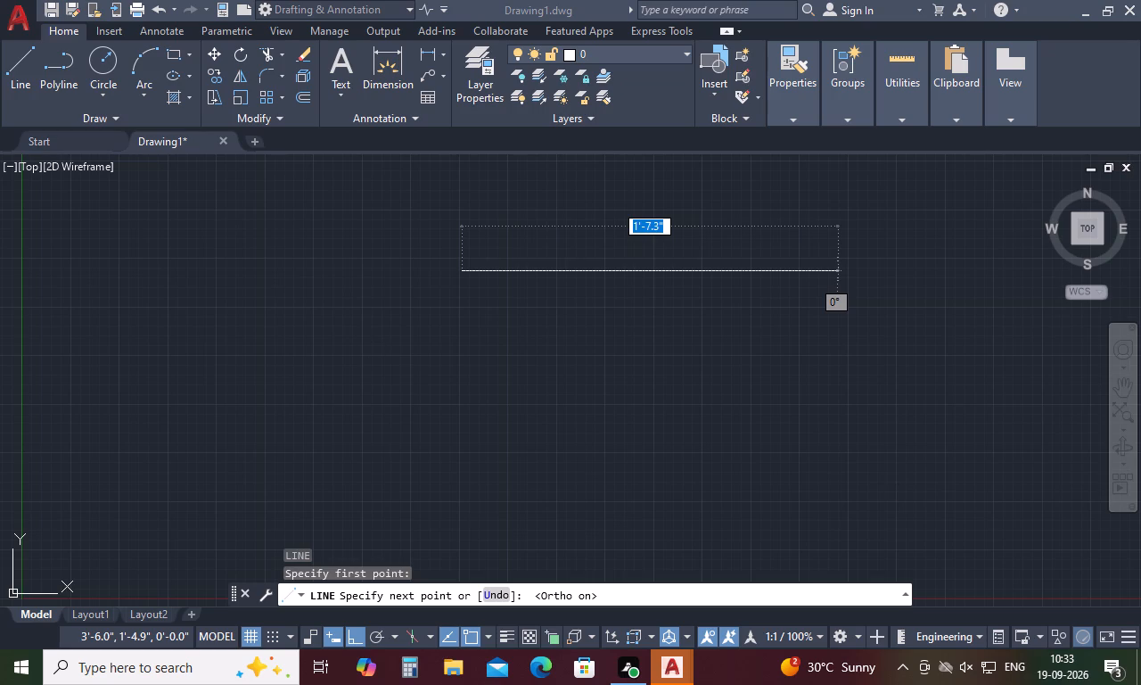
# Switch to Microsoft Edge and search the web for WhatsApp.
pyautogui.click(536, 660)
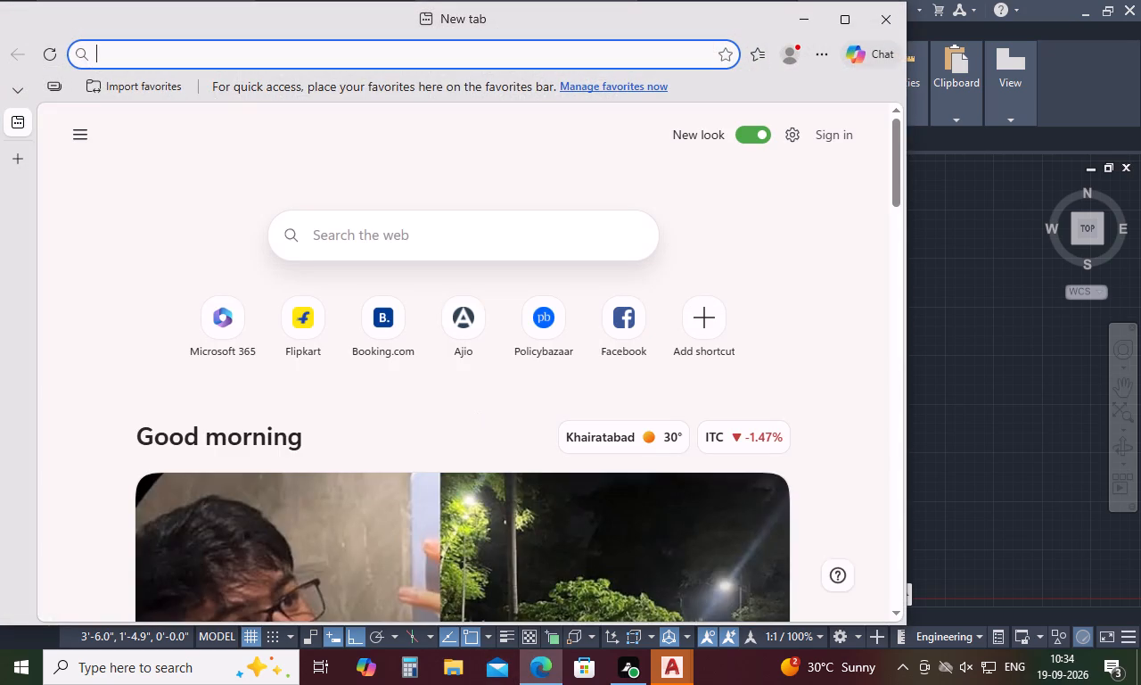
pyautogui.click(423, 238)
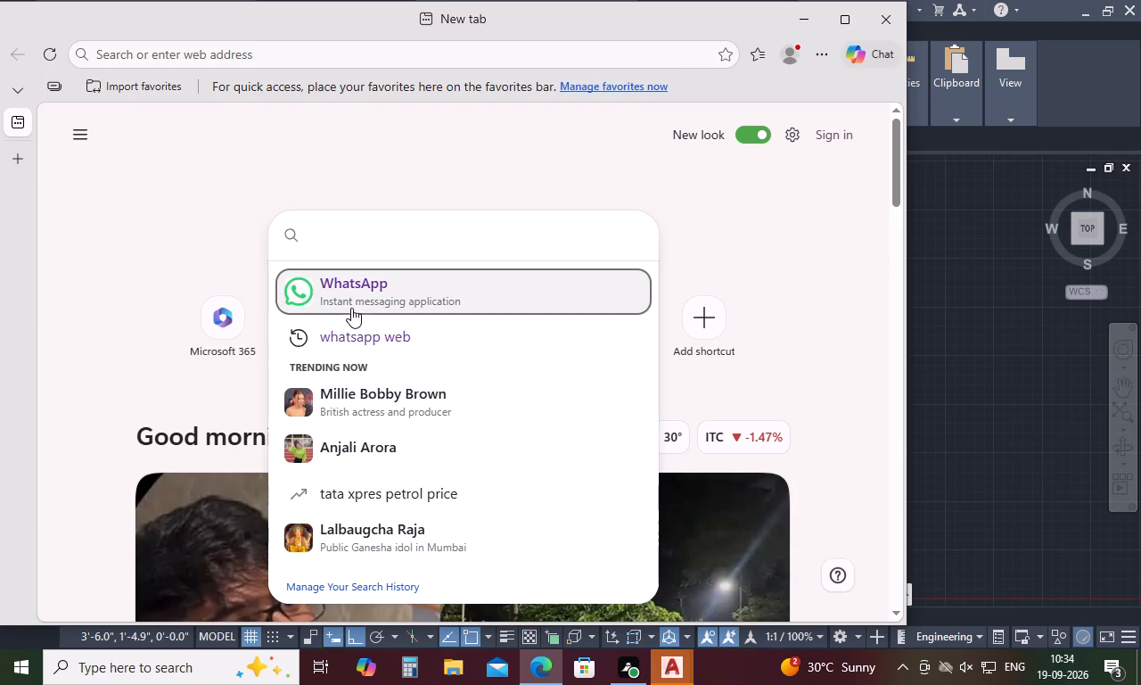
pyautogui.click(359, 284)
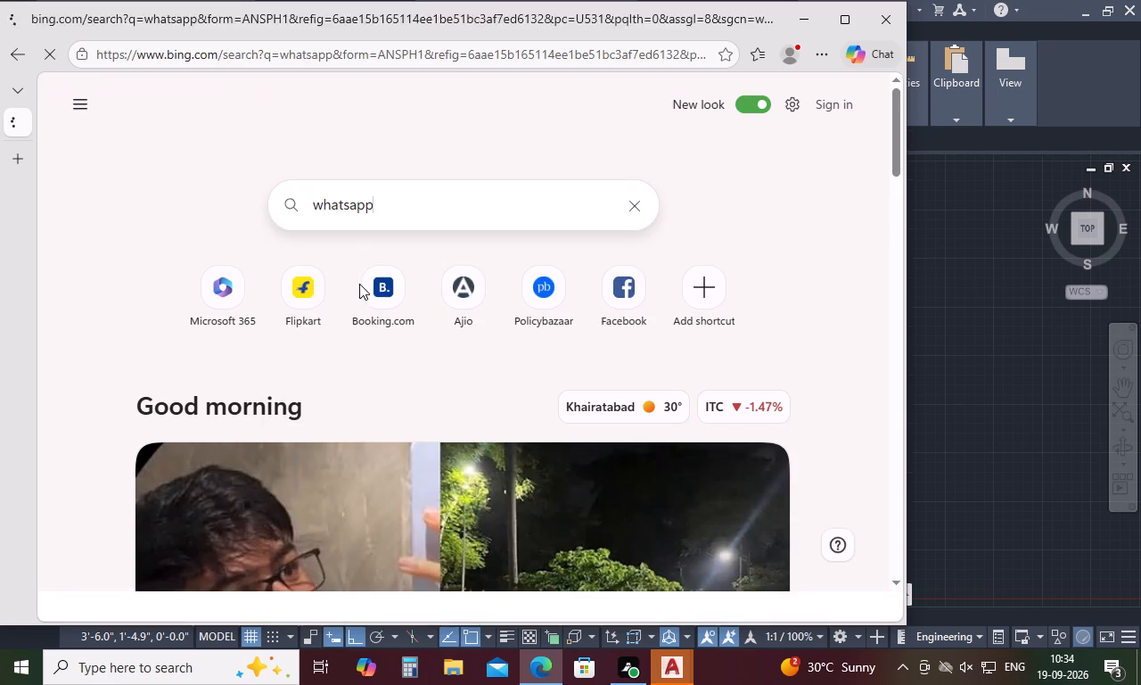
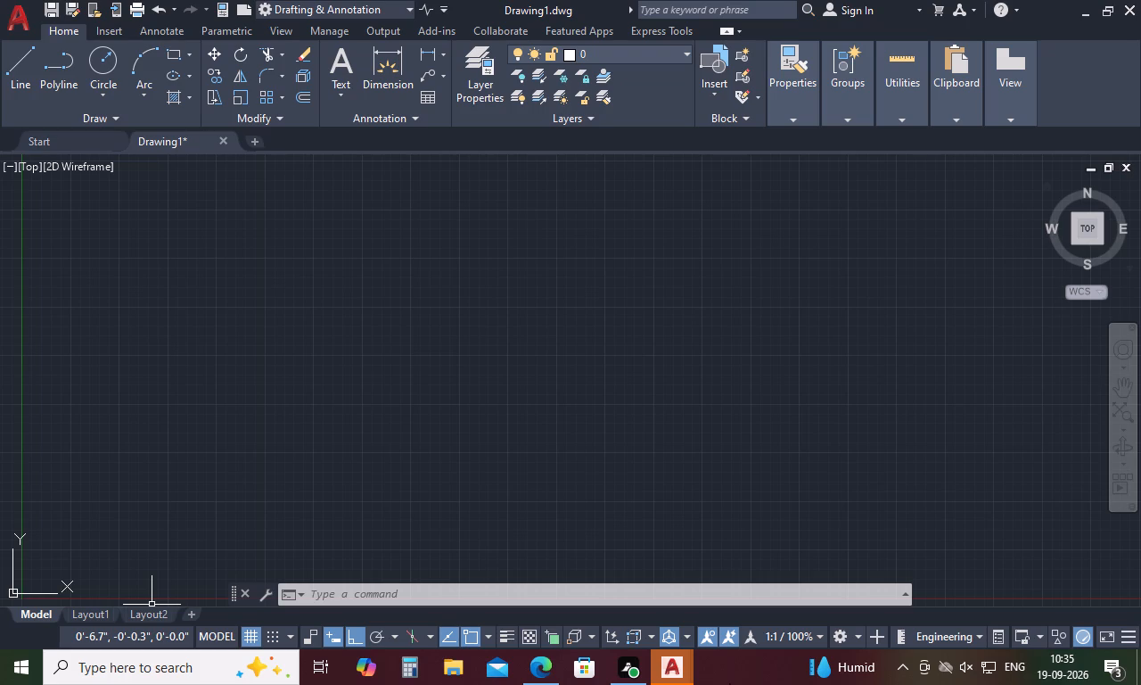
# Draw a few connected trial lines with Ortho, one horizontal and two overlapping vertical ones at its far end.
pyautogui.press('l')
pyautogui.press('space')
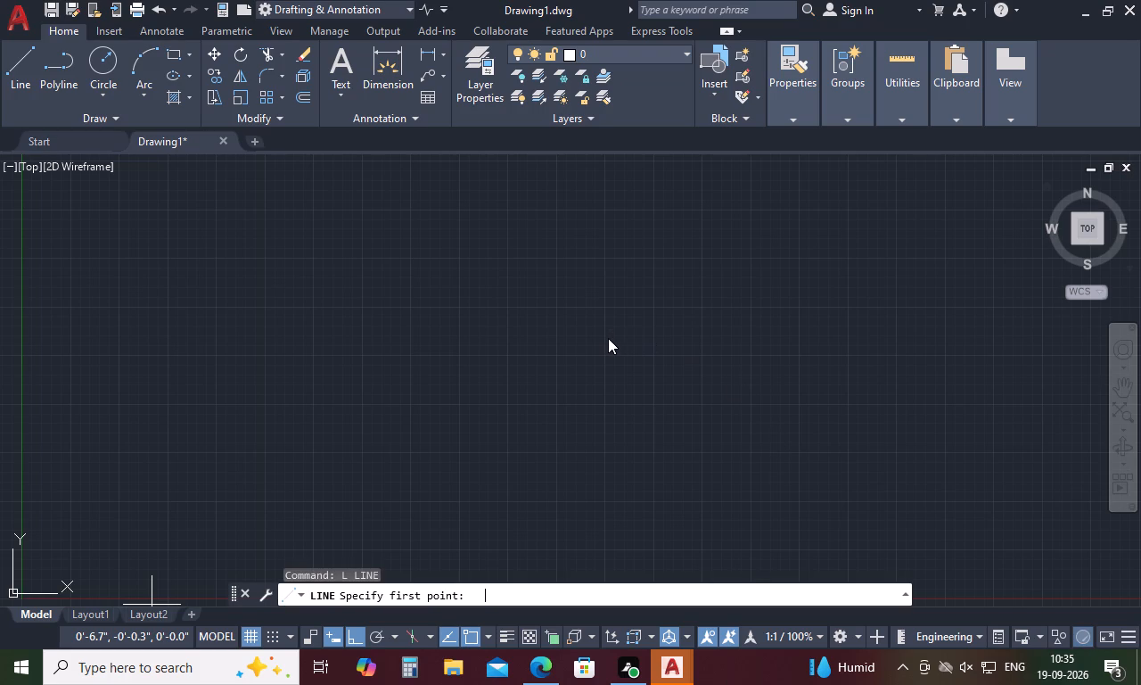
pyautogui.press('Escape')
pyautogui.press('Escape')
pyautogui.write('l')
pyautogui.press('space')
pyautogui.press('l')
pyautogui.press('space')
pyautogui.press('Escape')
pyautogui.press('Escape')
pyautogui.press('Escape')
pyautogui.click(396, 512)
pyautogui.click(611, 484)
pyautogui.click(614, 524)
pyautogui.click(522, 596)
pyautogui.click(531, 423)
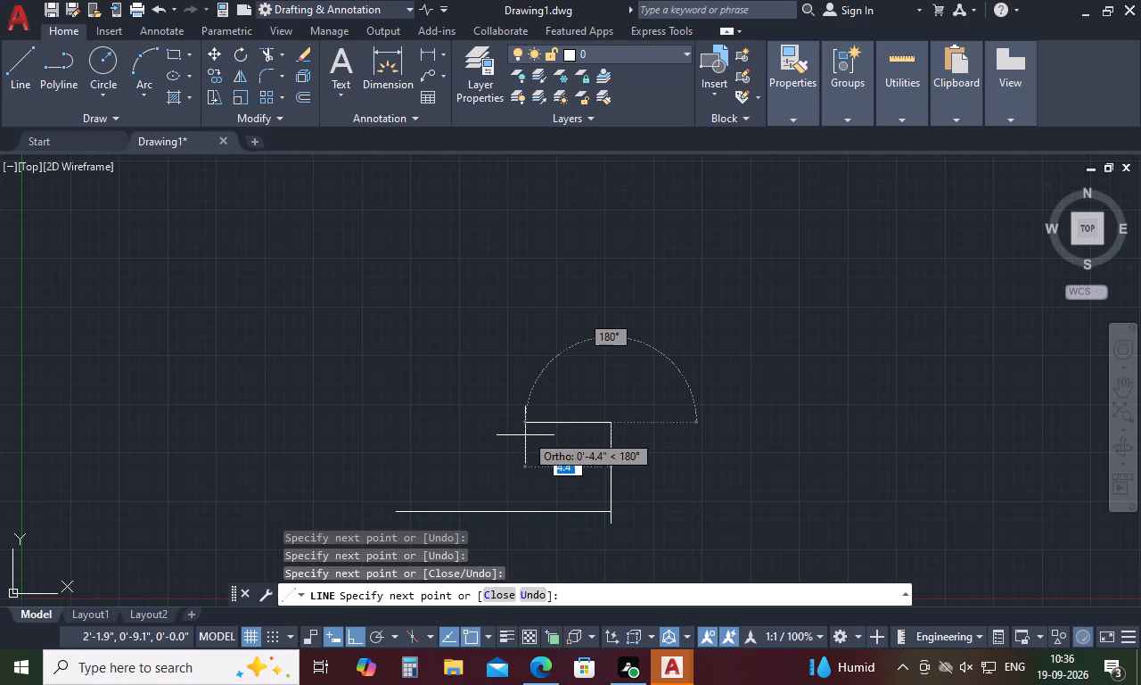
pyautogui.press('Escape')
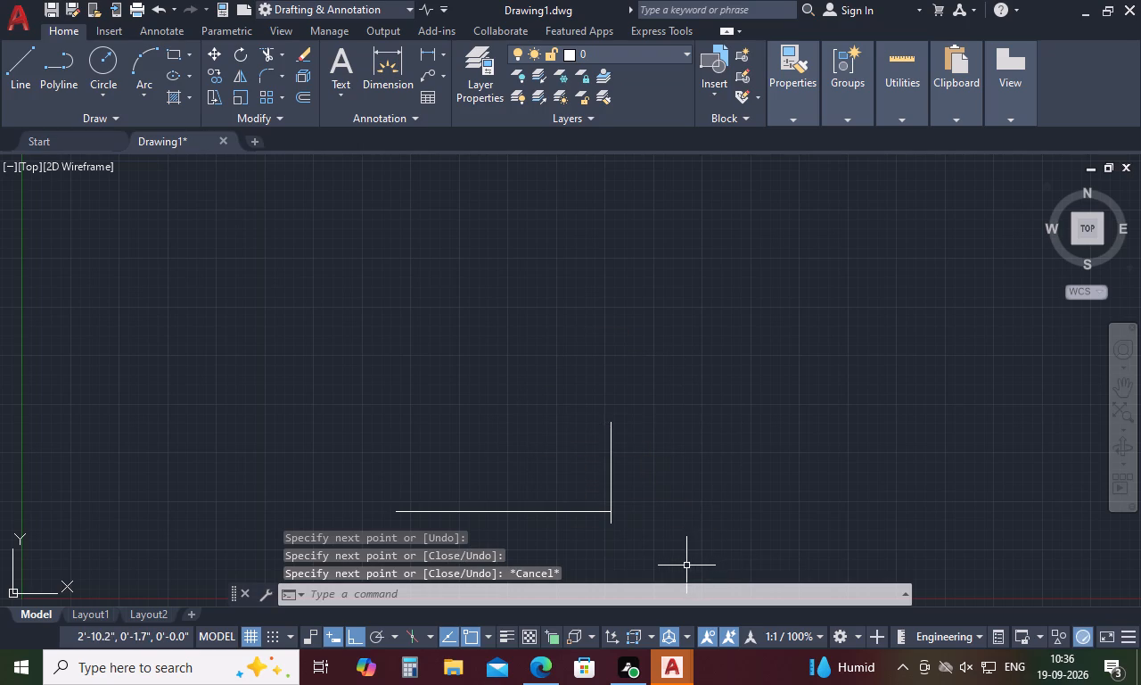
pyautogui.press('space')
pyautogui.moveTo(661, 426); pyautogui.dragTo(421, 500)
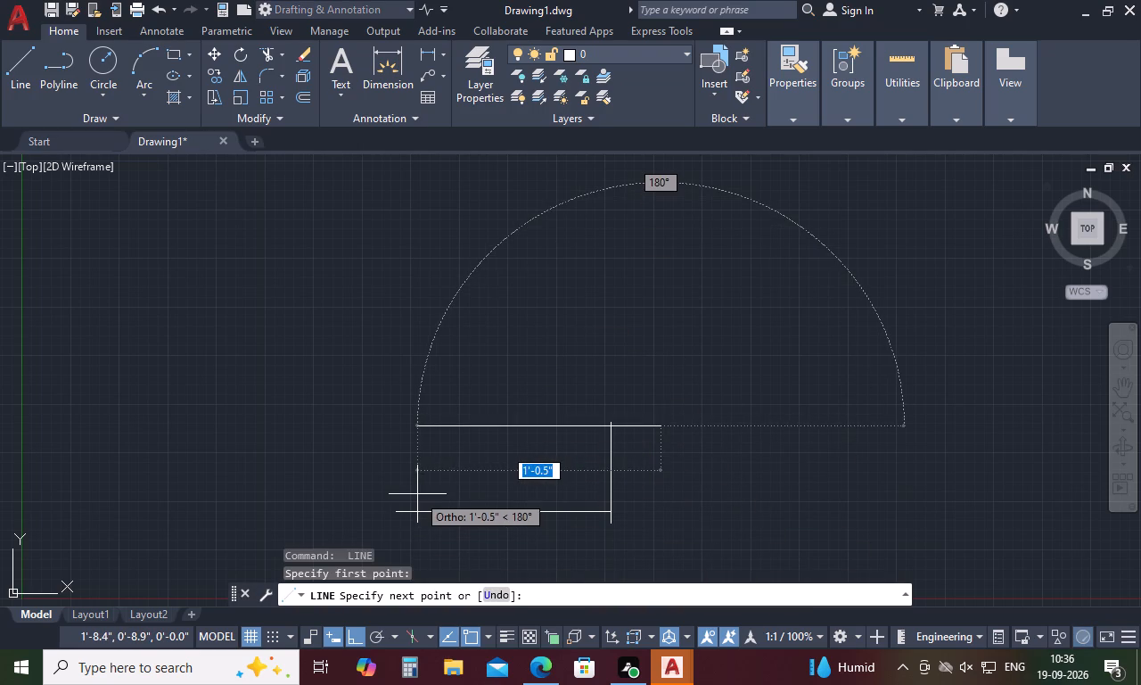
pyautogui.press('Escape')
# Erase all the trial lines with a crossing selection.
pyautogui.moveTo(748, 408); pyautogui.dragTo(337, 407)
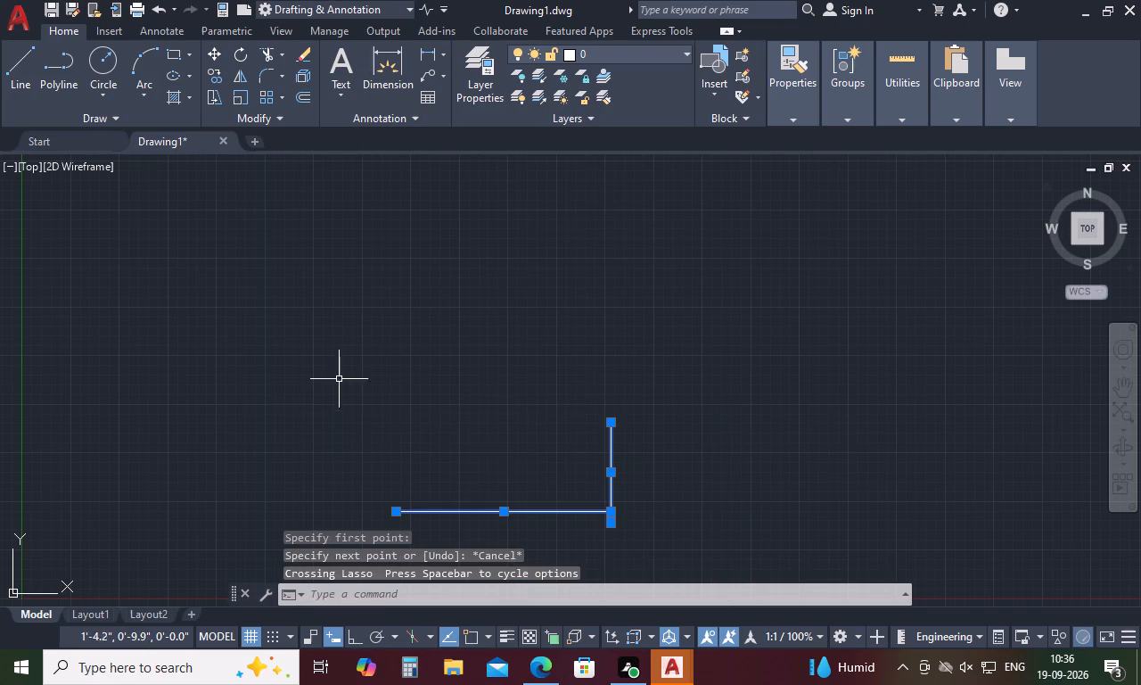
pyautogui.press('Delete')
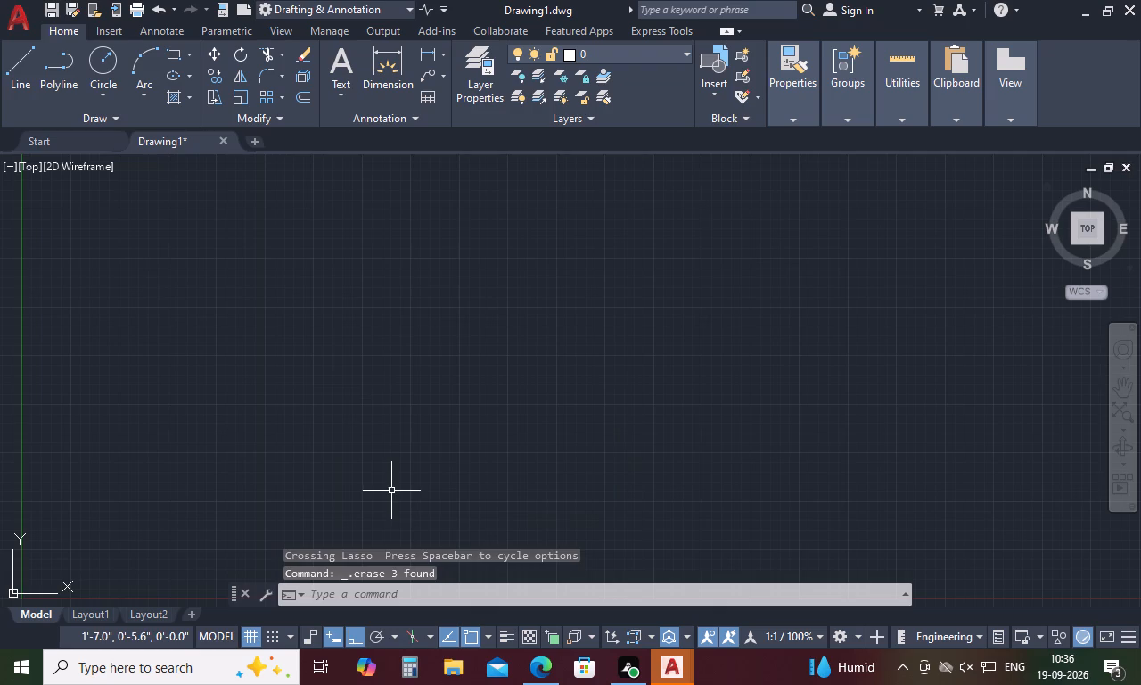
# Draw a horizontal line 12' long with Ortho as the base of a square.
pyautogui.write('l')
pyautogui.press('space')
pyautogui.click(411, 207)
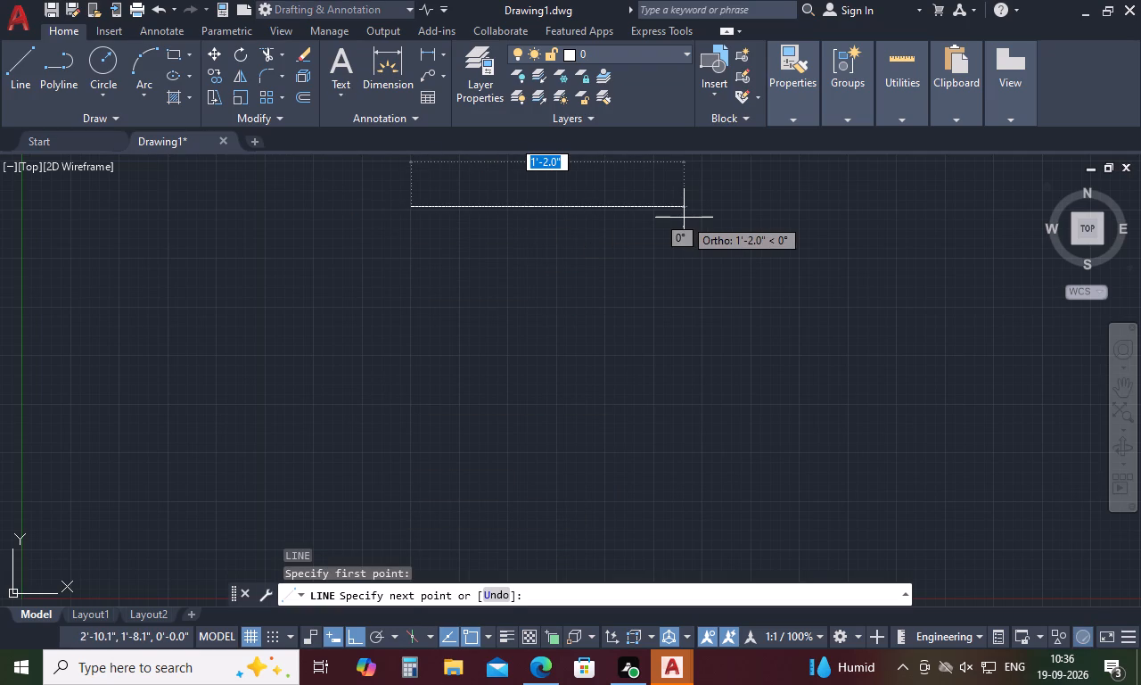
pyautogui.write('12')
pyautogui.press("'")
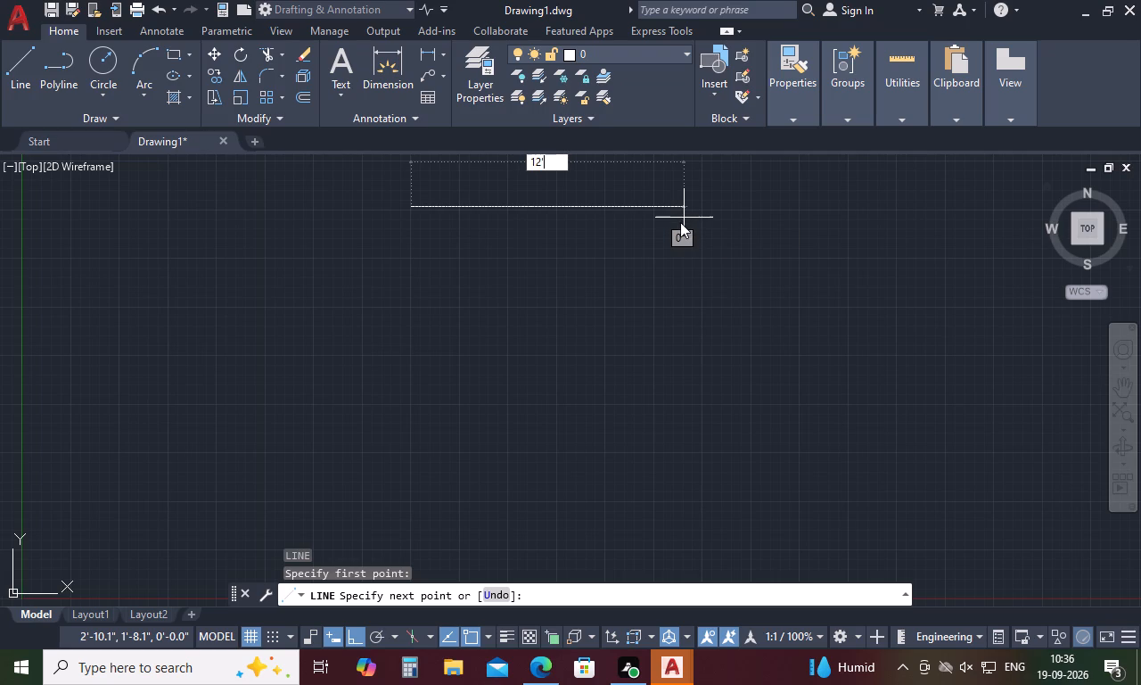
pyautogui.press('Return')
pyautogui.scroll(-5, 551, 367)
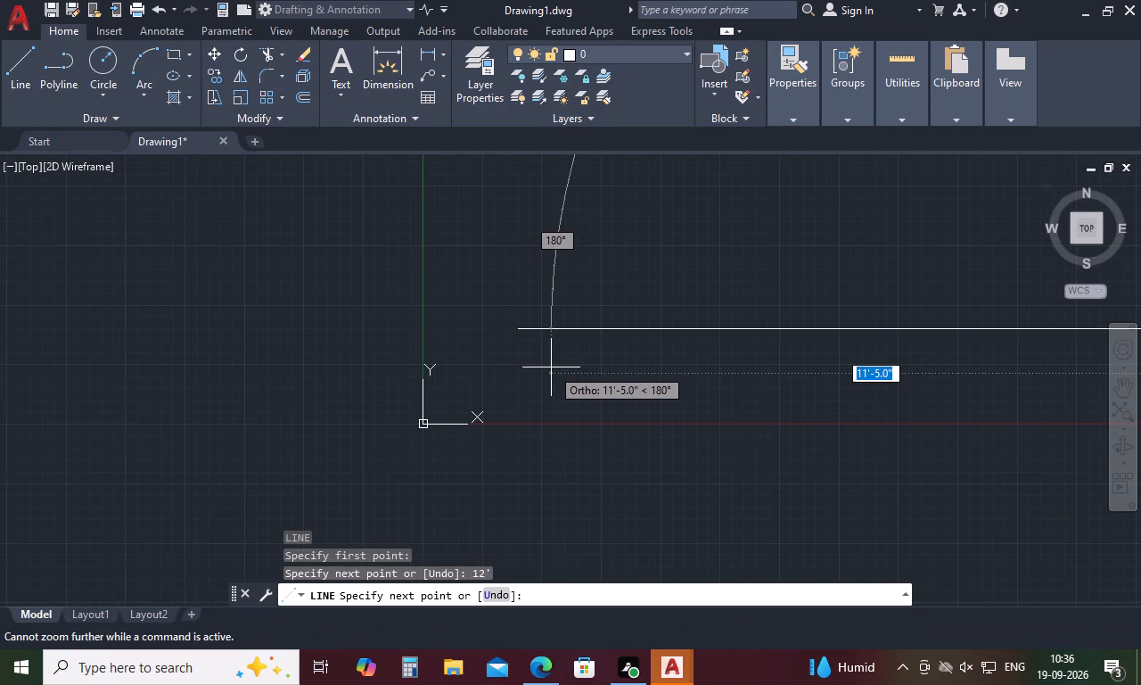
pyautogui.scroll(-16, 551, 367)
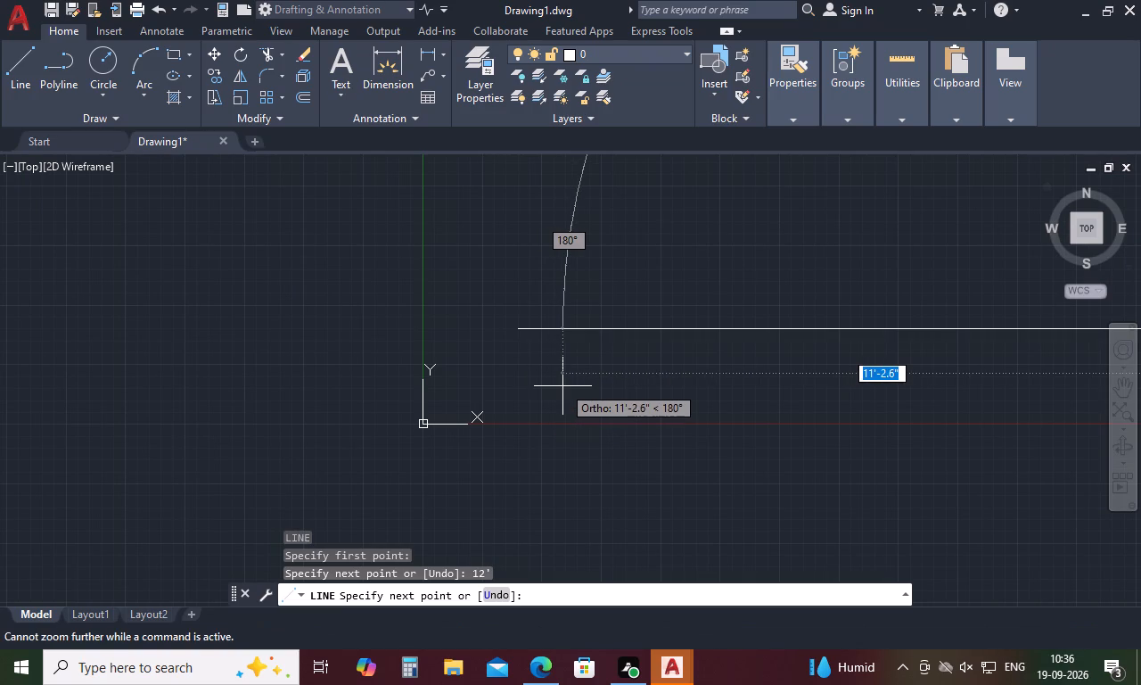
pyautogui.press('Escape')
# Draw a 12' vertical line upward from the left endpoint of the horizontal line.
pyautogui.scroll(-5, 562, 386)
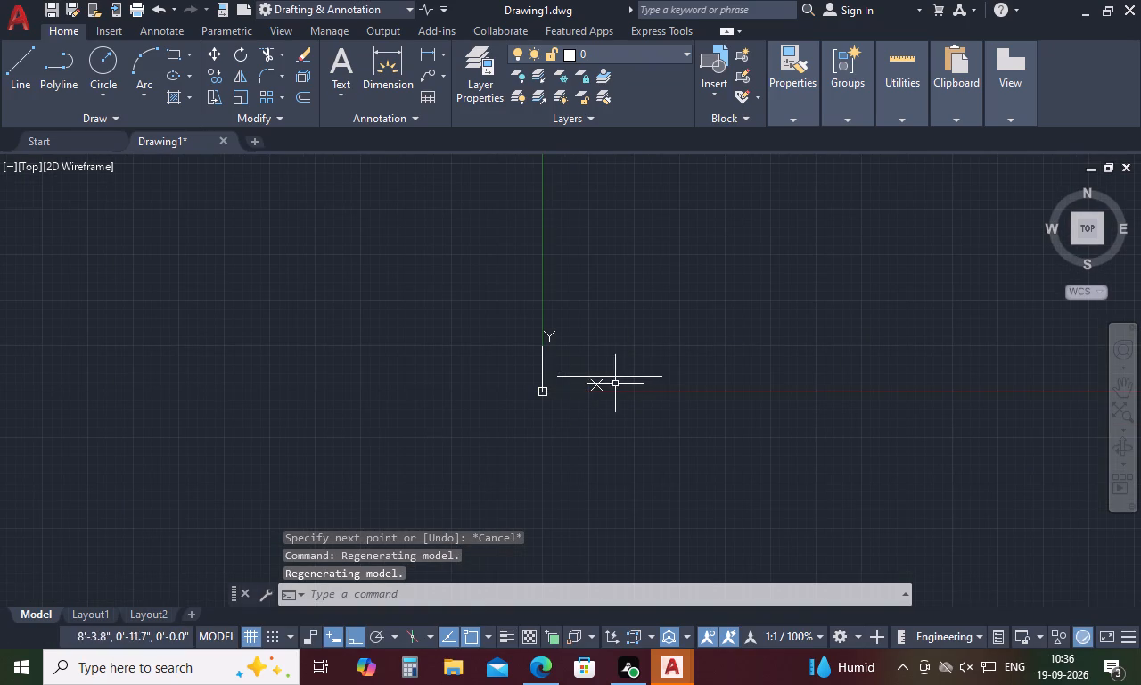
pyautogui.write('l')
pyautogui.press('space')
pyautogui.scroll(4, 647, 376)
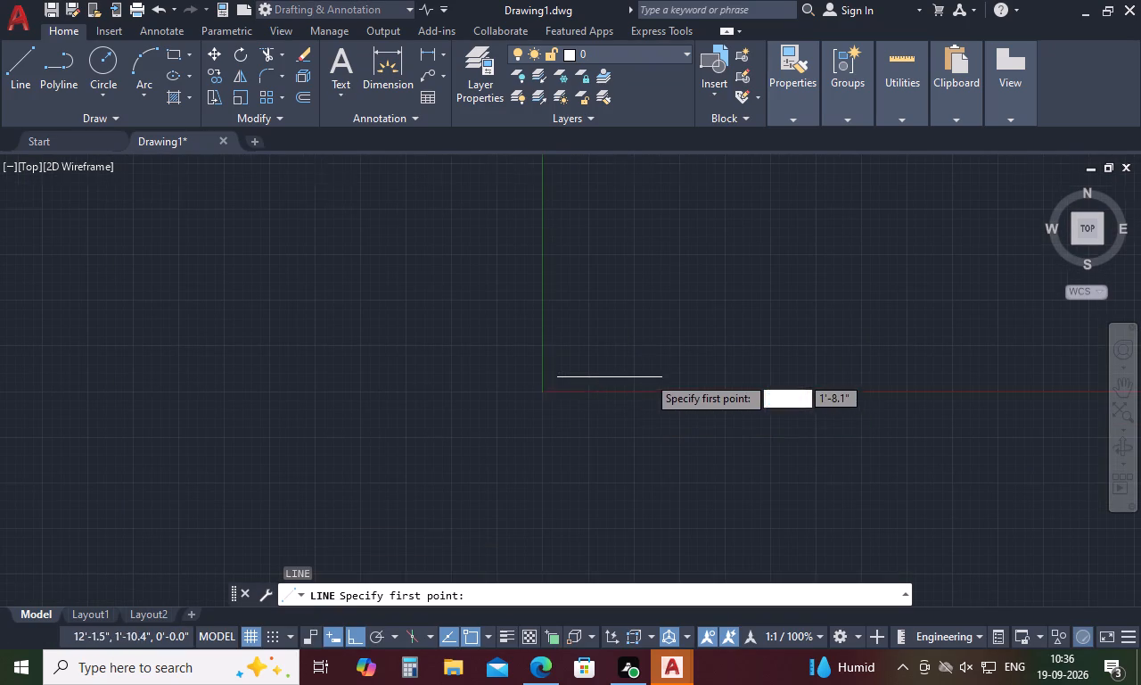
pyautogui.scroll(1, 647, 376)
pyautogui.scroll(-4, 594, 392)
pyautogui.scroll(5, 456, 376)
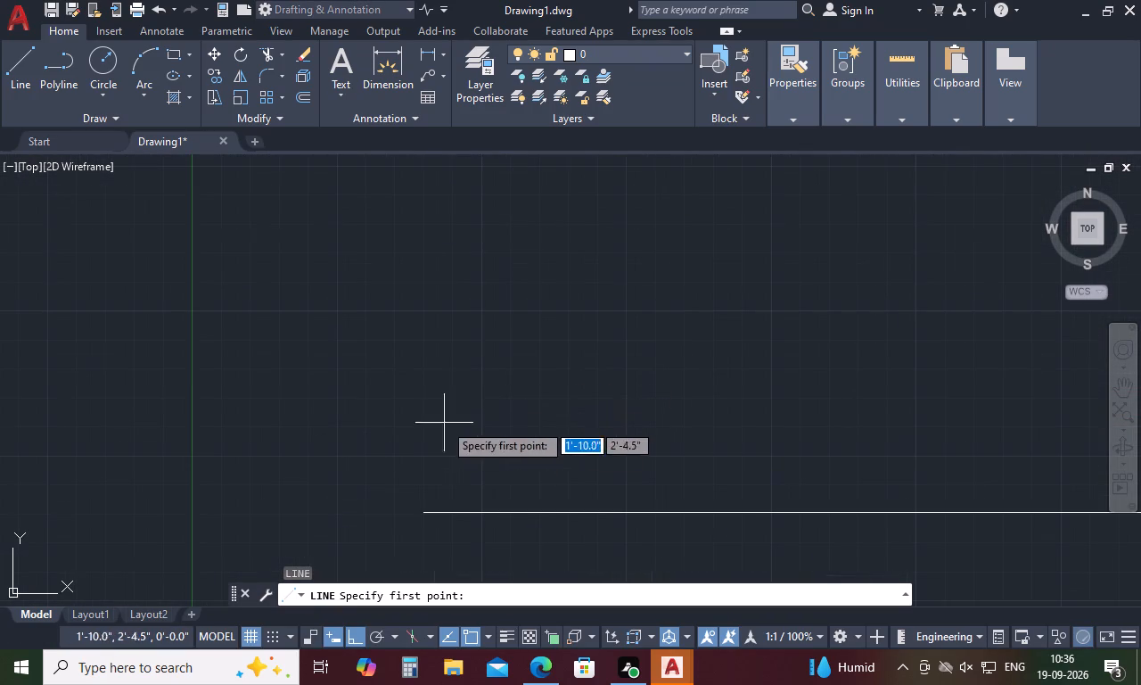
pyautogui.click(422, 514)
pyautogui.scroll(-5, 422, 514)
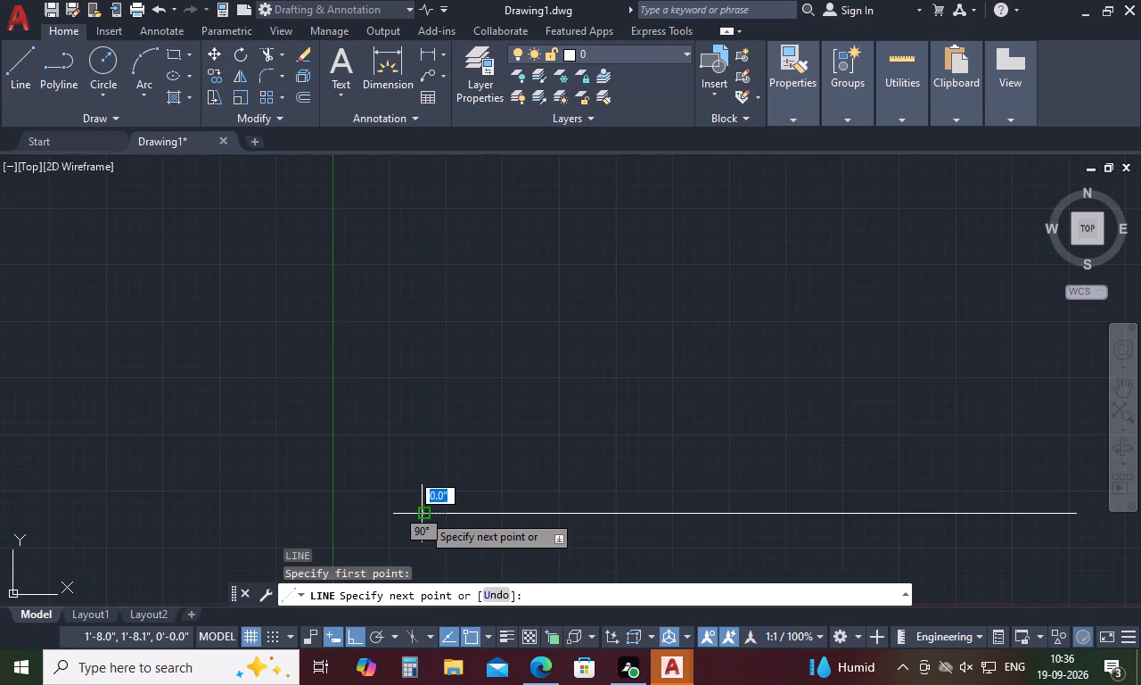
pyautogui.scroll(-4, 422, 514)
pyautogui.write("12'")
pyautogui.press('Return')
pyautogui.press('space')
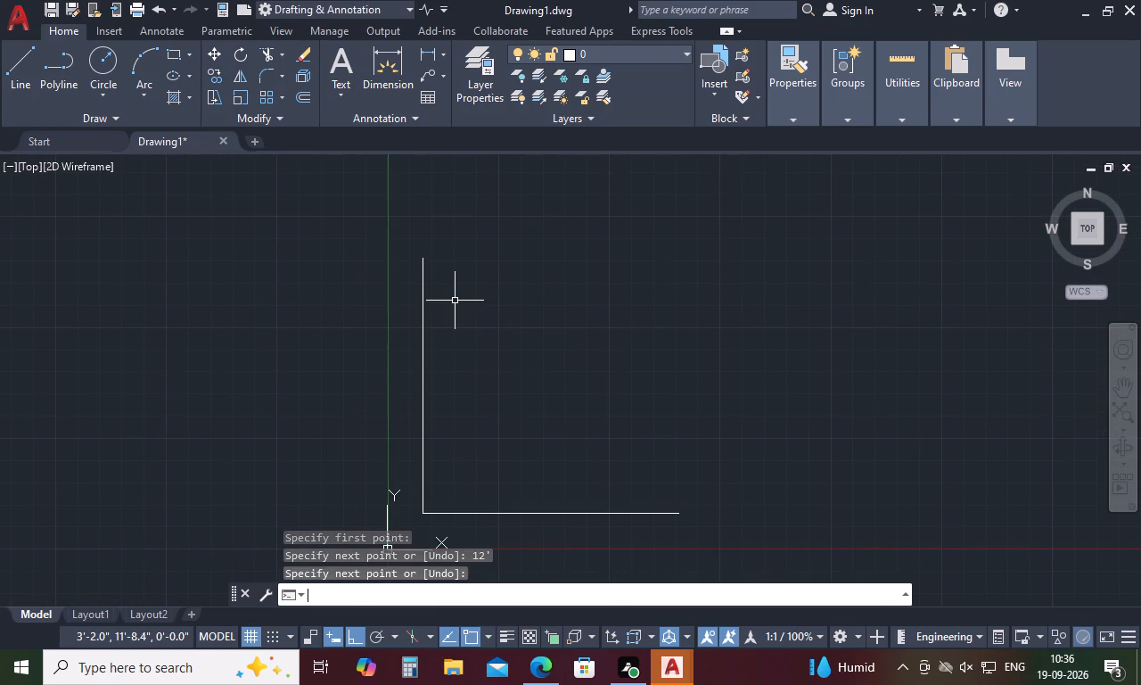
# Draw the 12' top line from the vertical line's upper end and close the square down to the base's right endpoint.
pyautogui.write('l')
pyautogui.press('space')
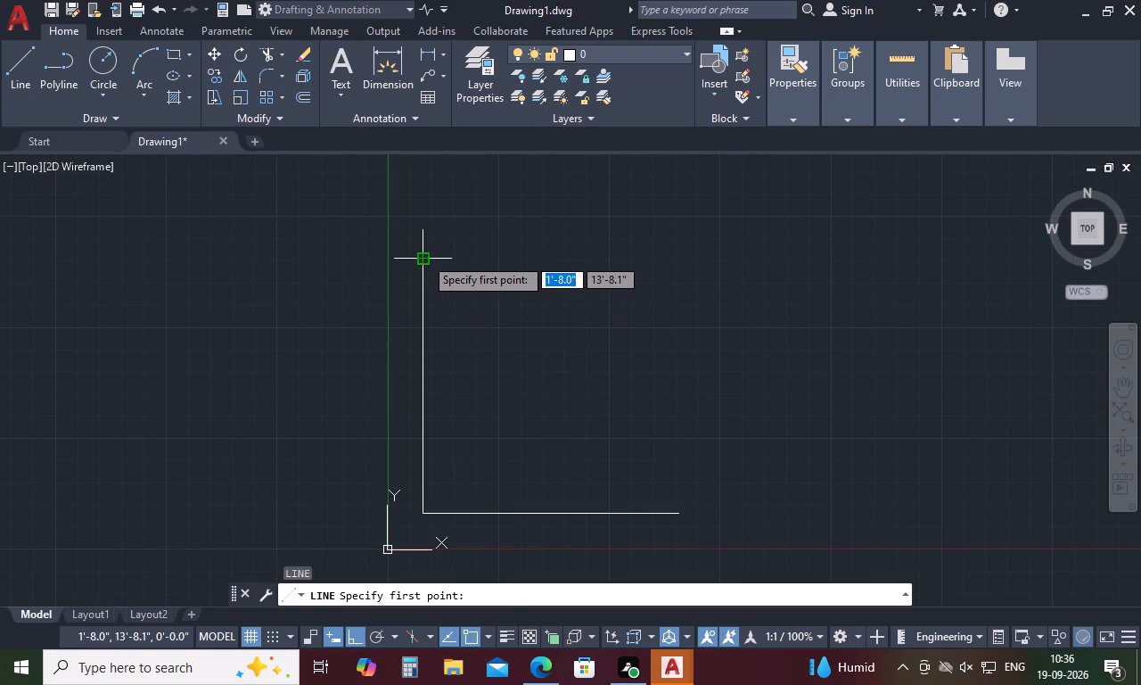
pyautogui.click(424, 257)
pyautogui.write("12'")
pyautogui.press('Return')
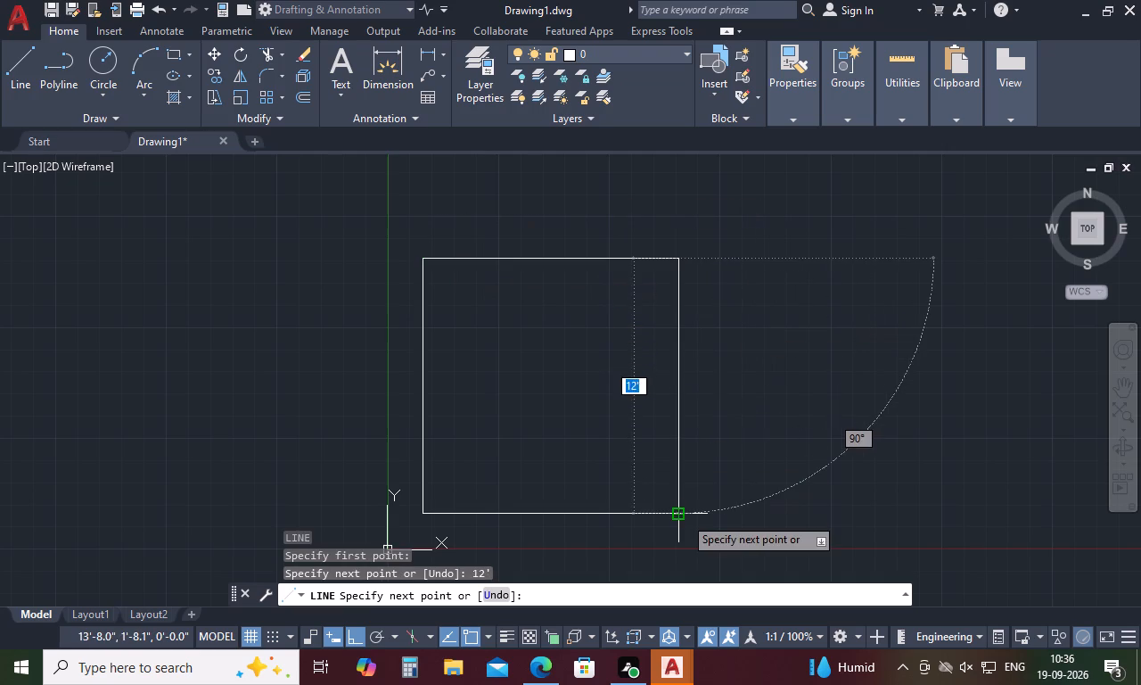
pyautogui.click(684, 516)
pyautogui.press('Escape')
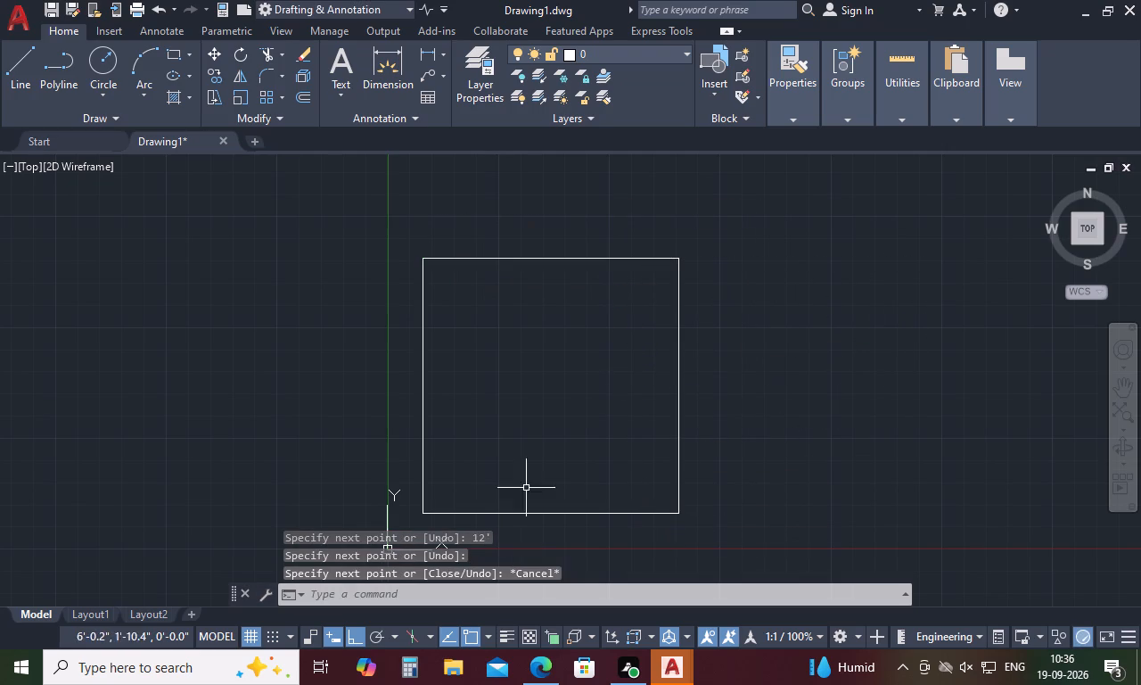
# Move the whole square about 50' straight up, using its upper-left corner as the base point.
pyautogui.moveTo(716, 269); pyautogui.dragTo(400, 217)
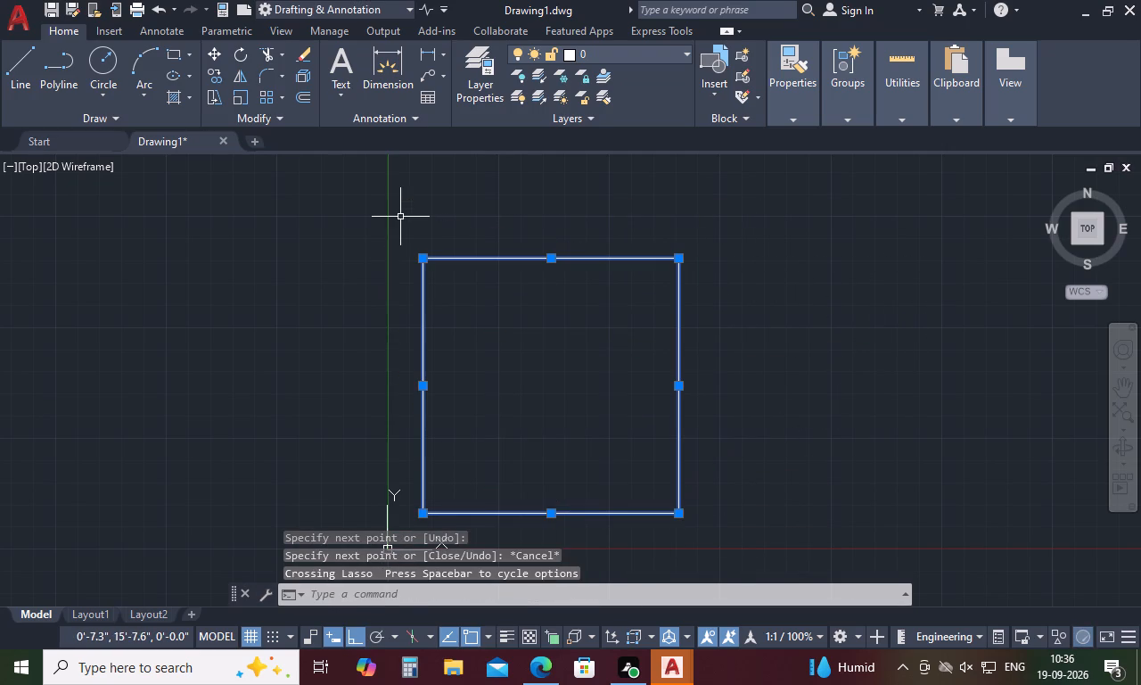
pyautogui.press('m')
pyautogui.press('space')
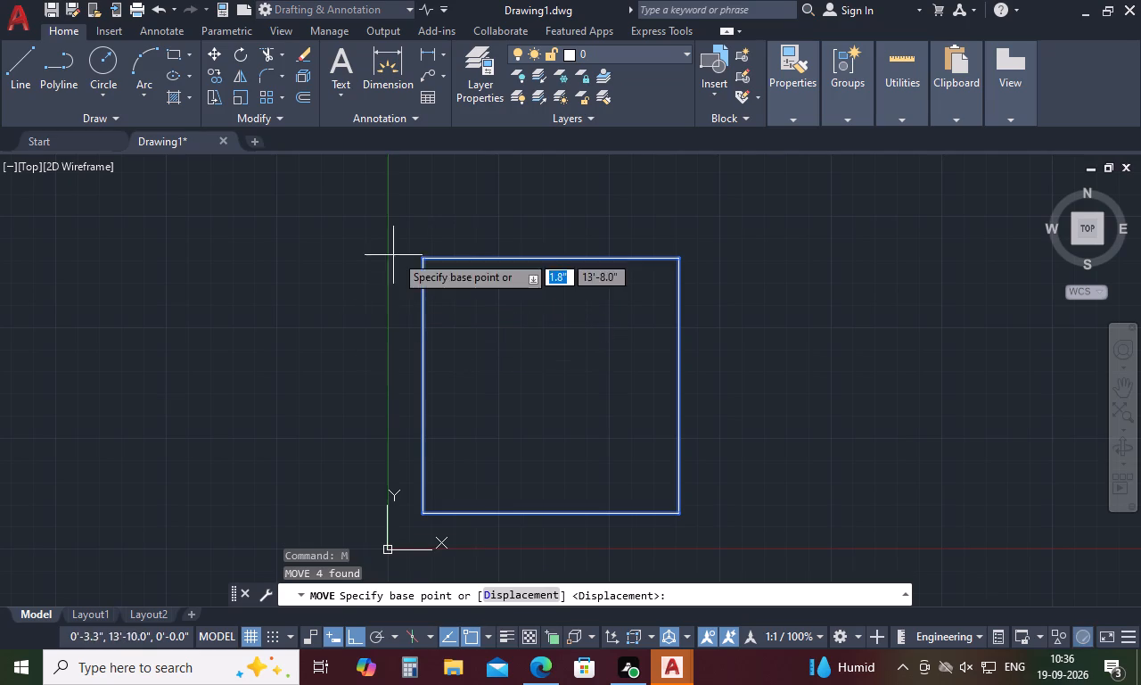
pyautogui.click(425, 261)
pyautogui.scroll(-6, 425, 261)
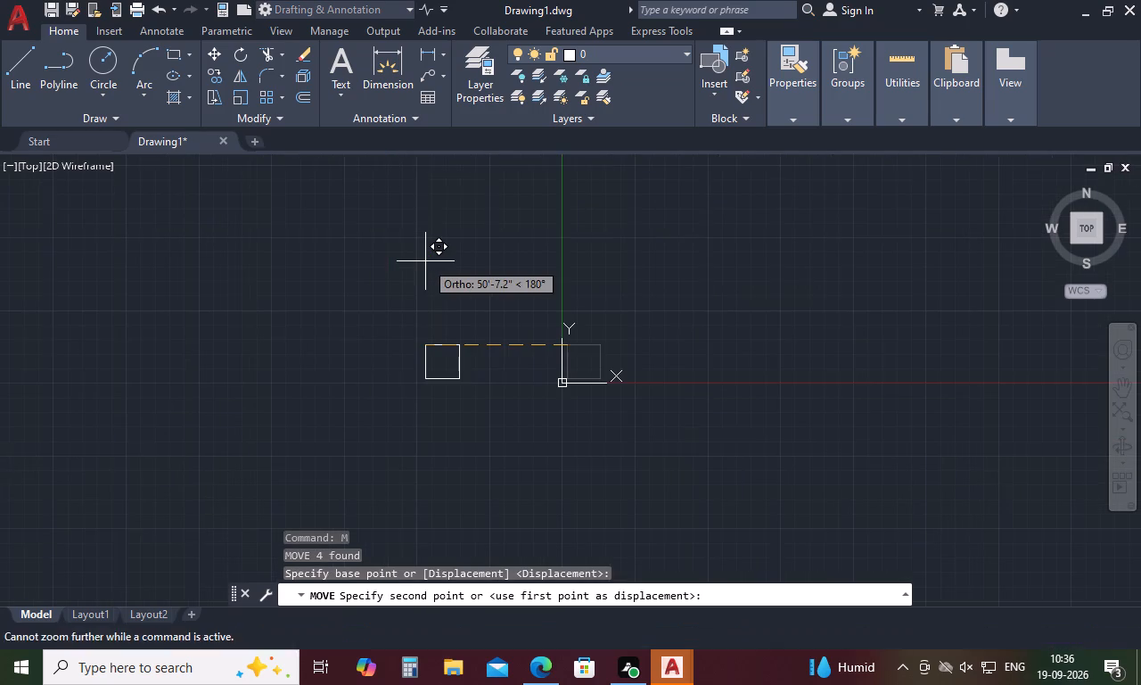
pyautogui.scroll(-4, 425, 261)
pyautogui.scroll(-5, 658, 298)
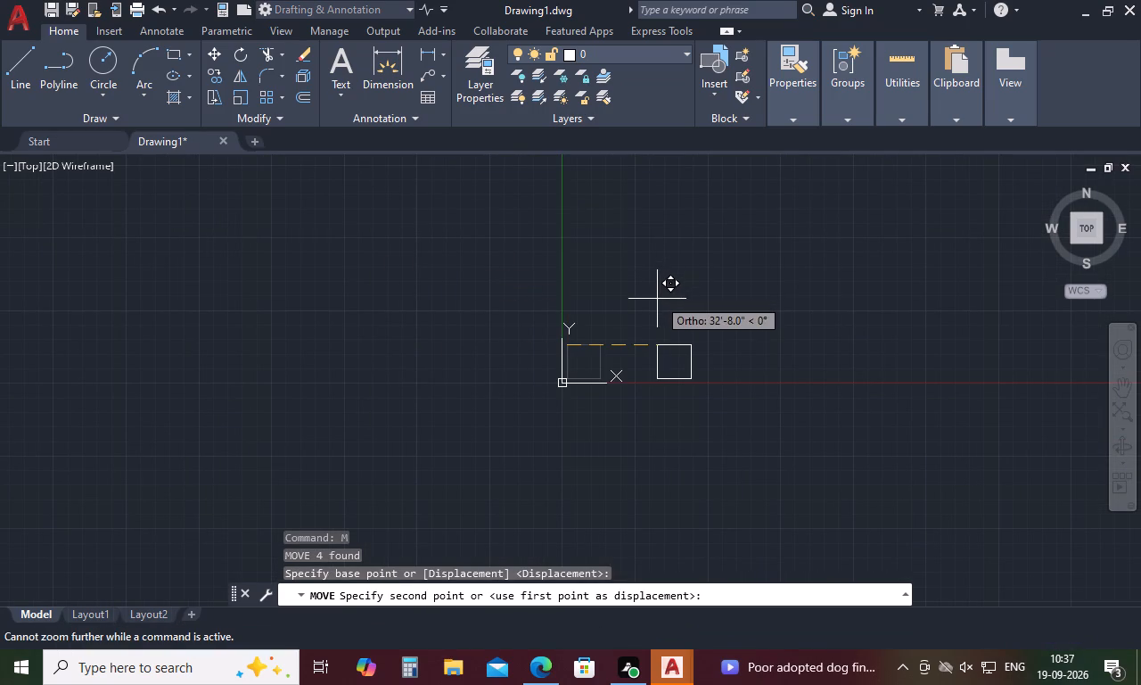
pyautogui.scroll(-5, 612, 268)
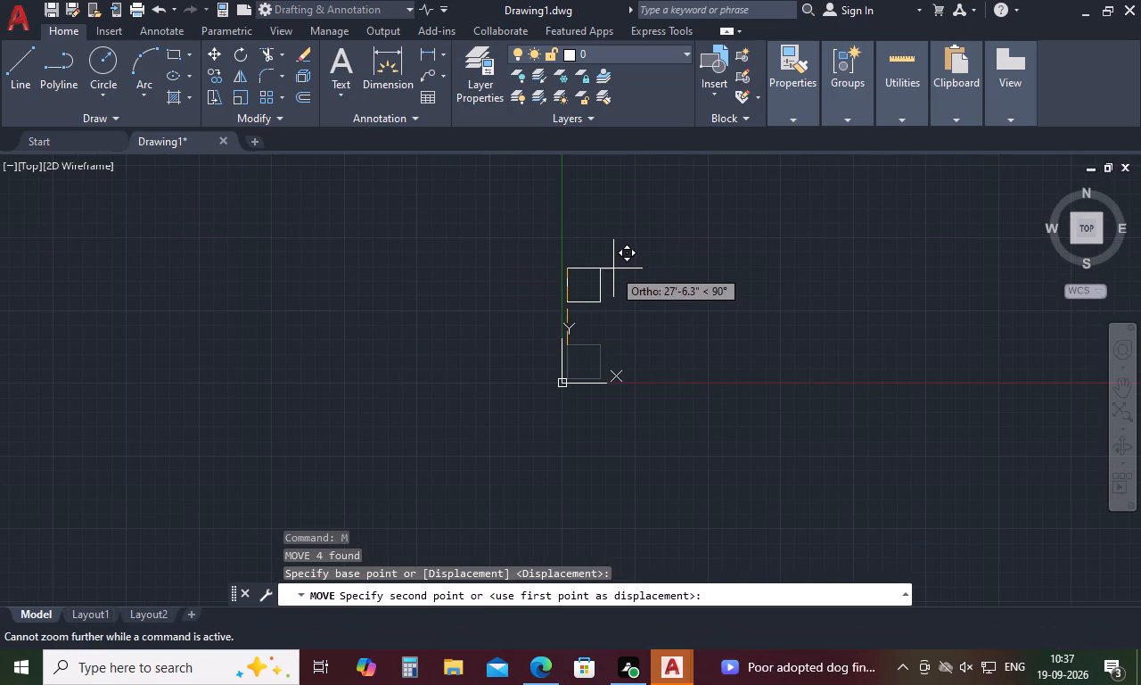
pyautogui.scroll(-5, 653, 225)
pyautogui.click(663, 205)
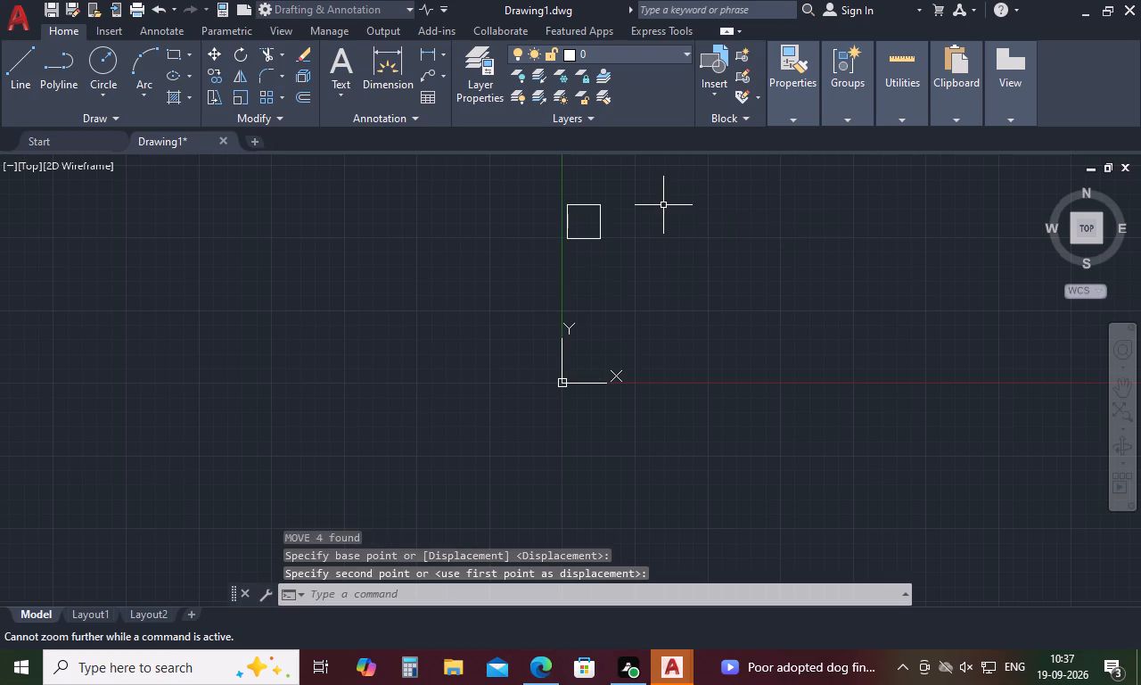
# Set the UCS icon to Noorigin with the UCSICON command.
pyautogui.scroll(-5, 532, 363)
pyautogui.scroll(5, 553, 276)
pyautogui.scroll(-4, 553, 276)
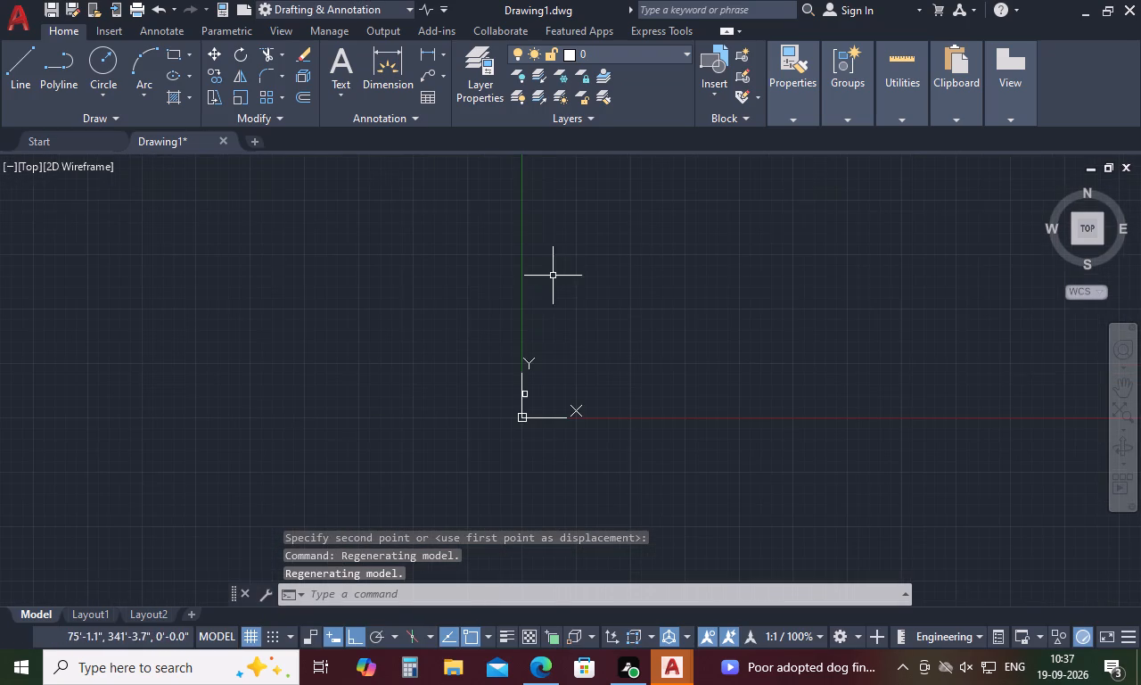
pyautogui.write('ucs')
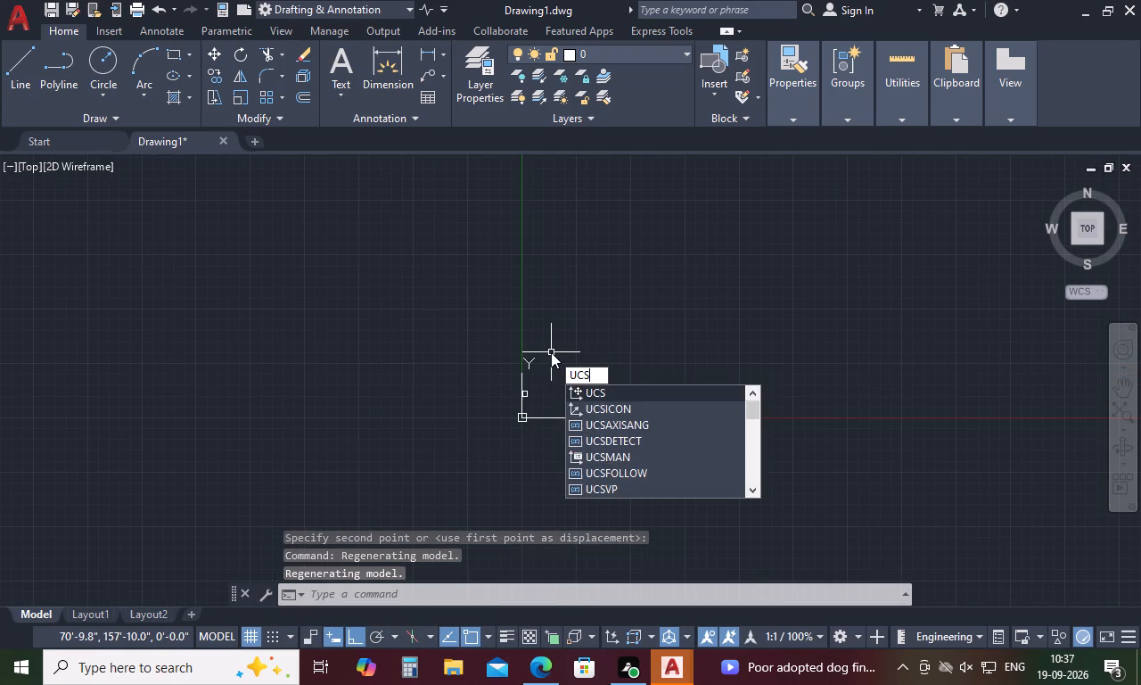
pyautogui.click(609, 409)
pyautogui.write('no')
pyautogui.press('space')
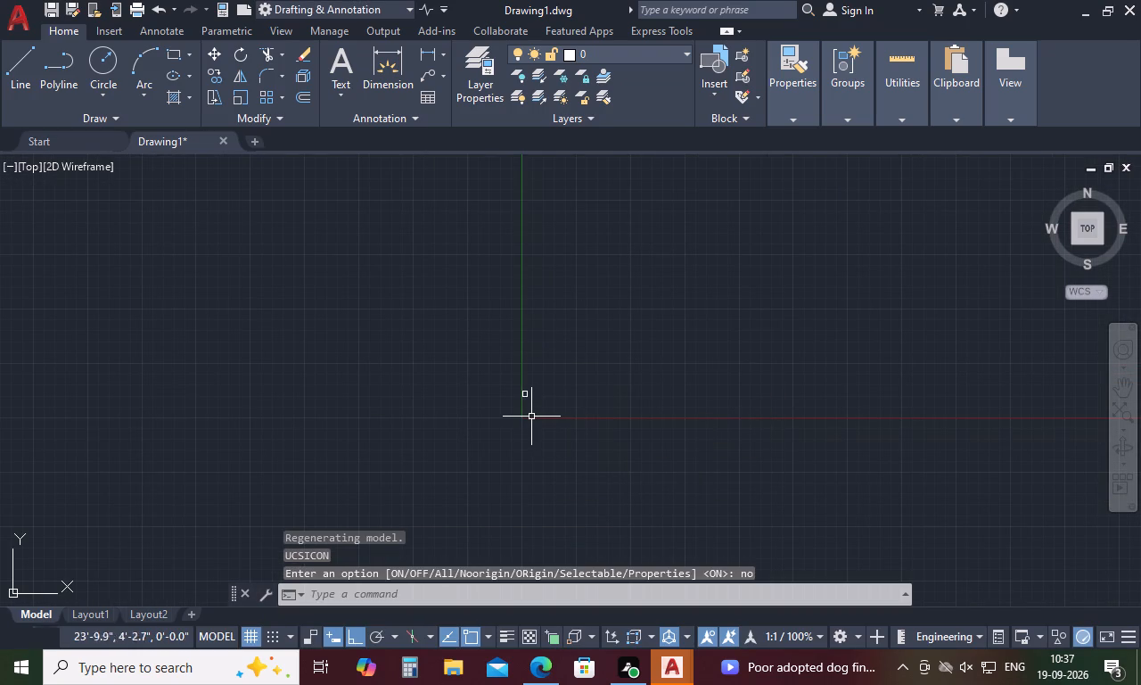
# Turn off the drawing grid.
pyautogui.click(250, 630)
pyautogui.scroll(5, 529, 412)
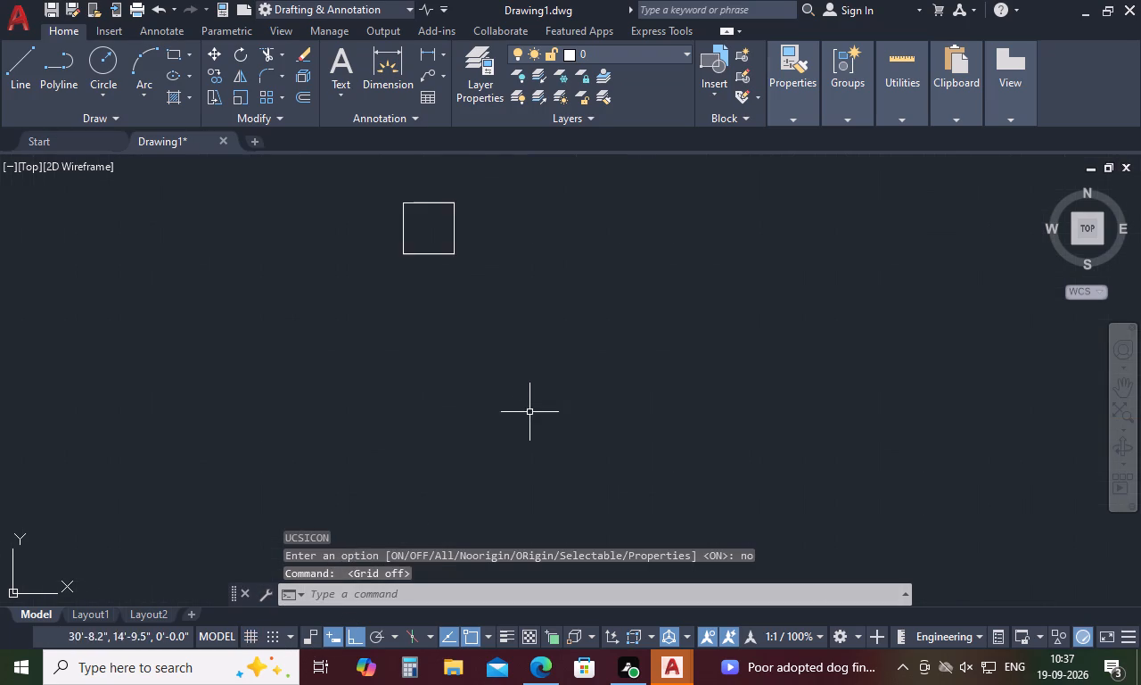
pyautogui.scroll(-4, 529, 402)
pyautogui.scroll(5, 526, 383)
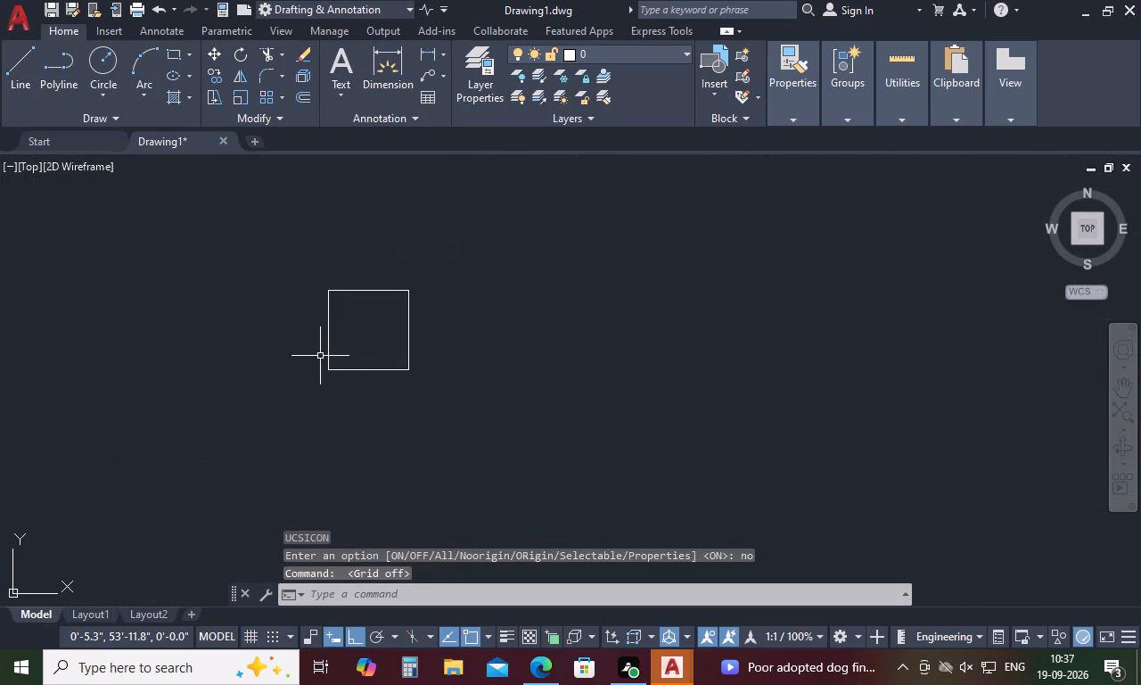
pyautogui.scroll(2, 320, 356)
pyautogui.press('Escape')
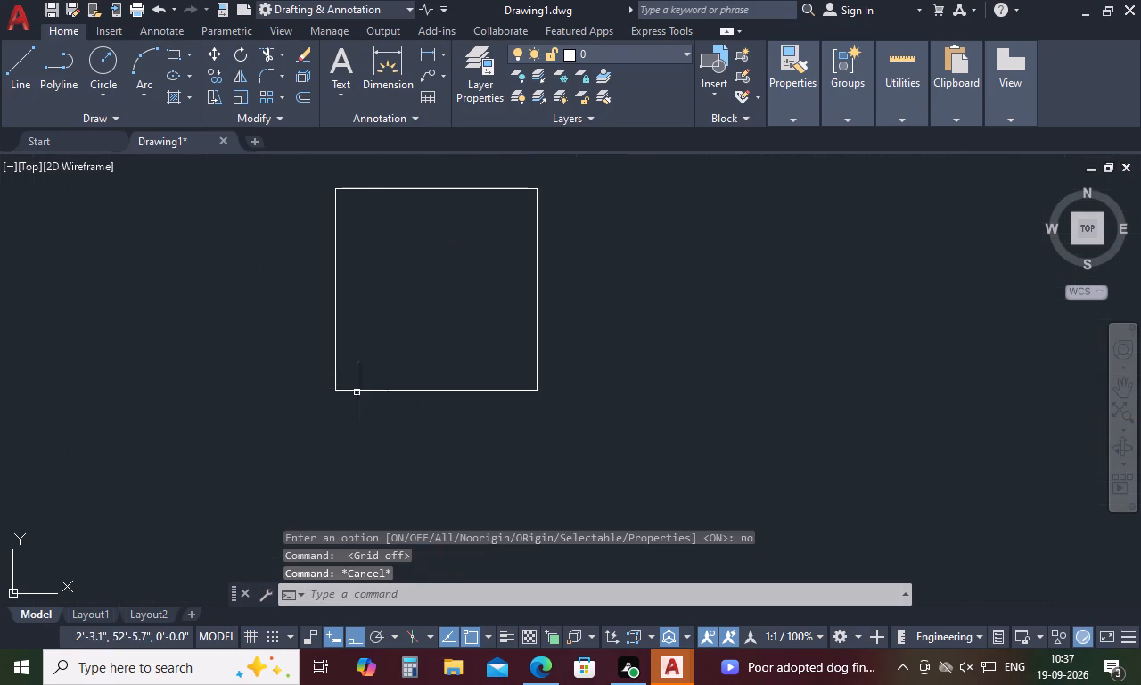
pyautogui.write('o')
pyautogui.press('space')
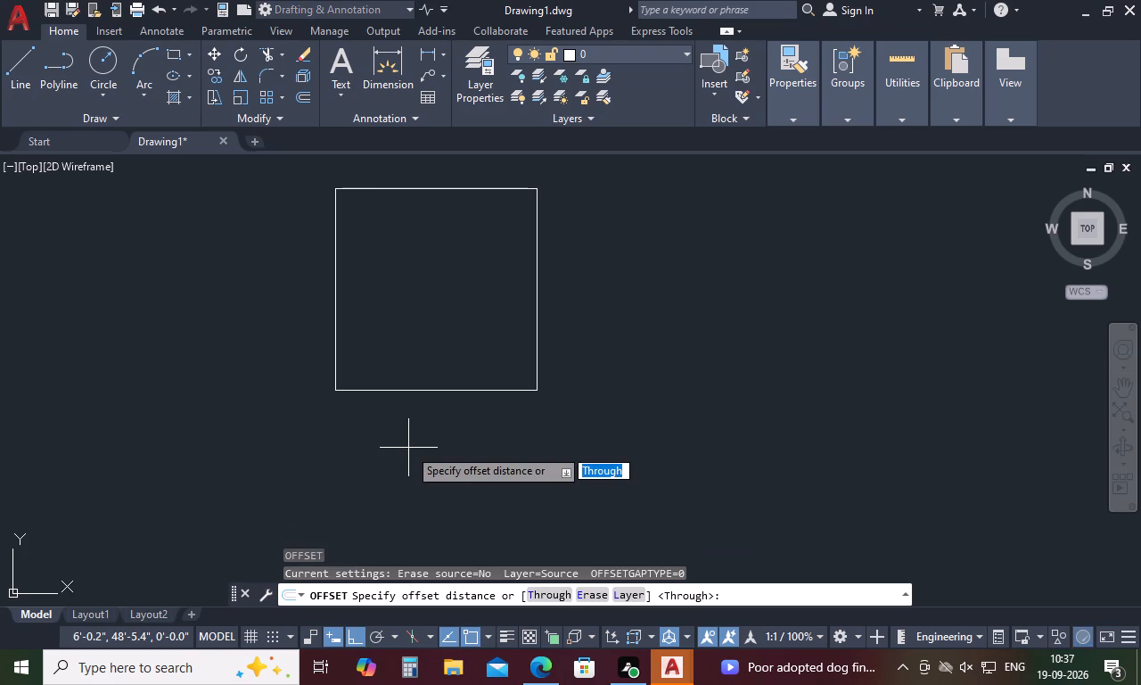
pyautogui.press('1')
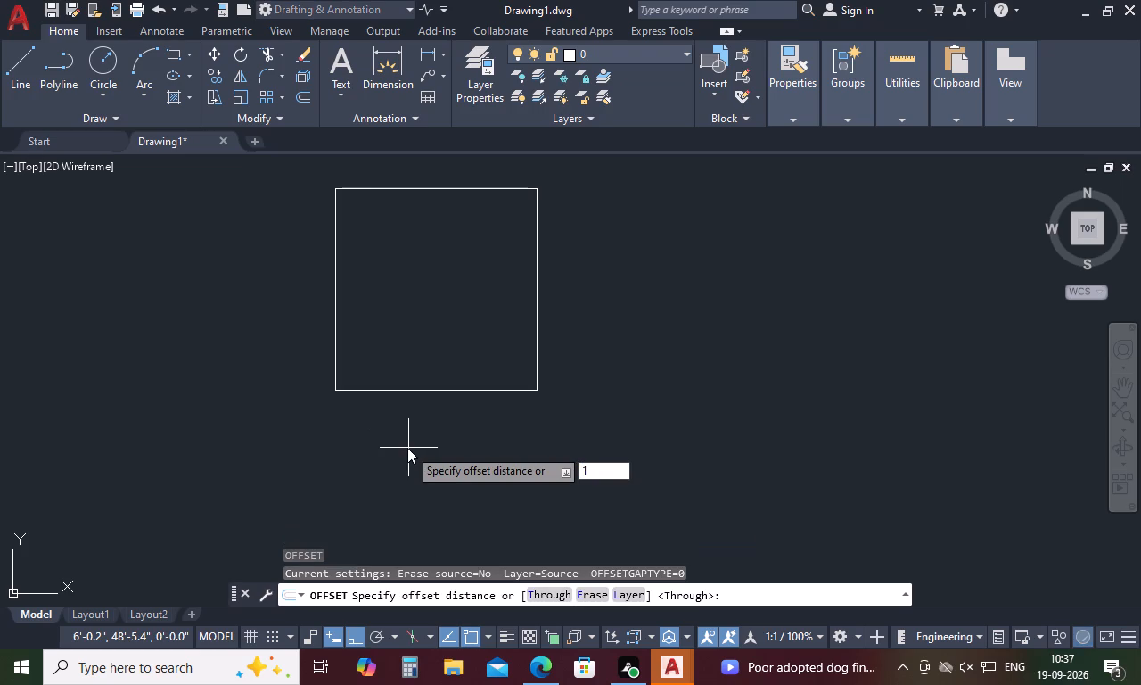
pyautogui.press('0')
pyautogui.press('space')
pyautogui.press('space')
# Erase all four lines of the existing square.
pyautogui.scroll(-3, 487, 388)
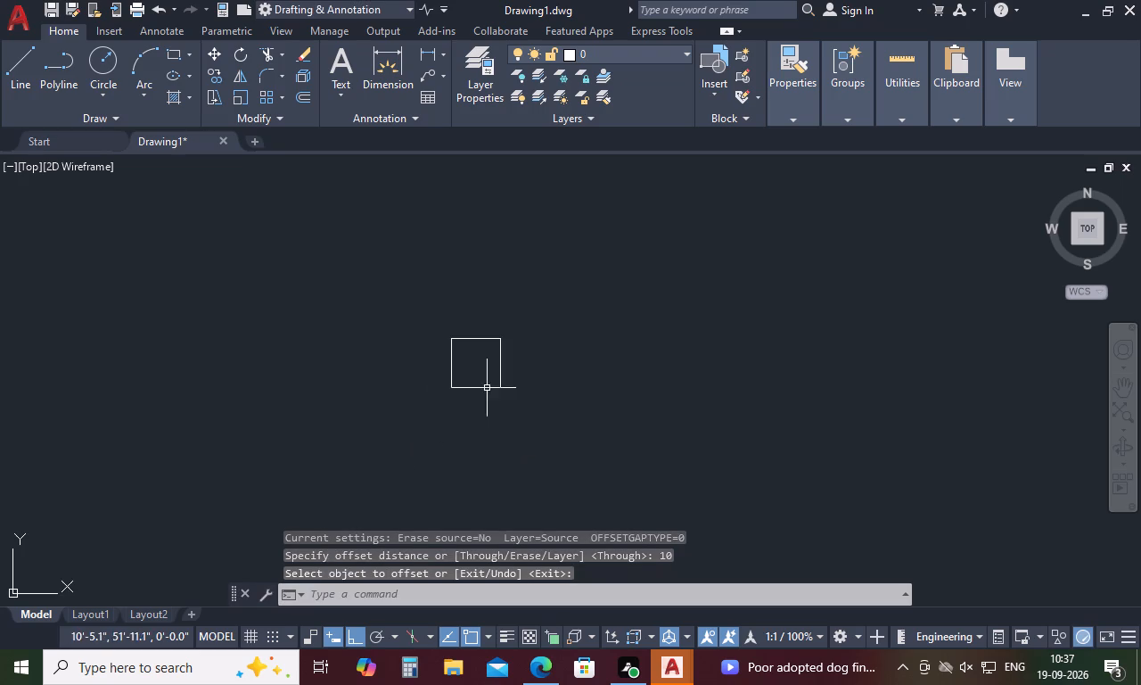
pyautogui.moveTo(537, 311); pyautogui.dragTo(389, 276)
pyautogui.press('Delete')
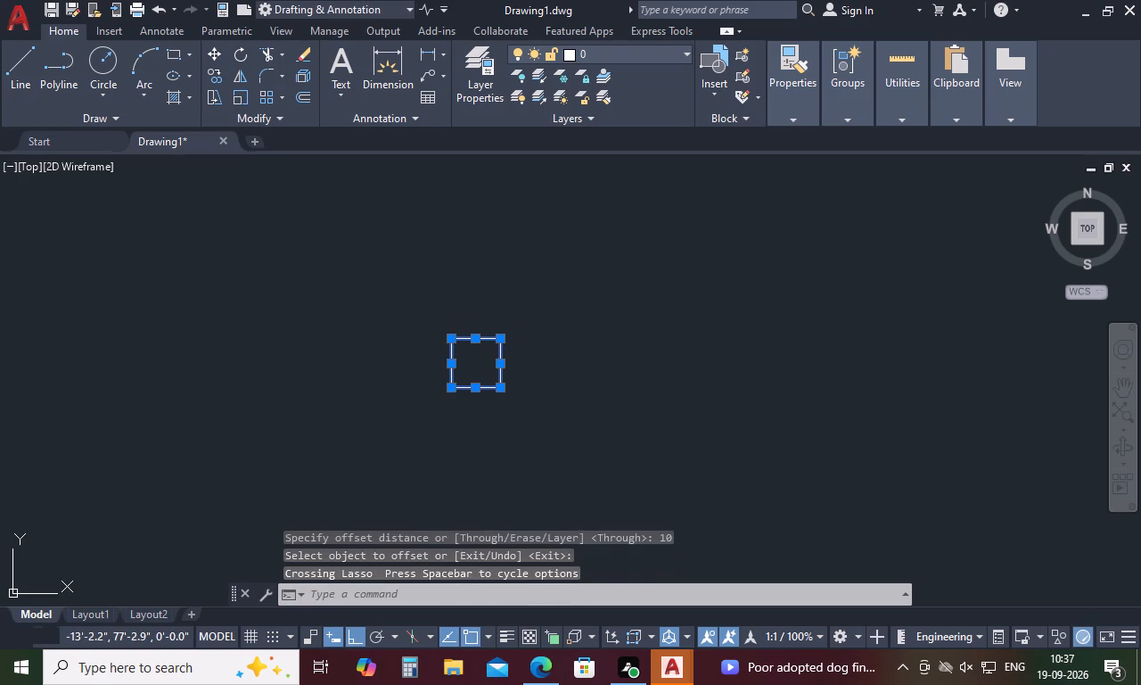
# Draw a 12' vertical line straight down from a free point in the empty drawing area.
pyautogui.press('l')
pyautogui.press('space')
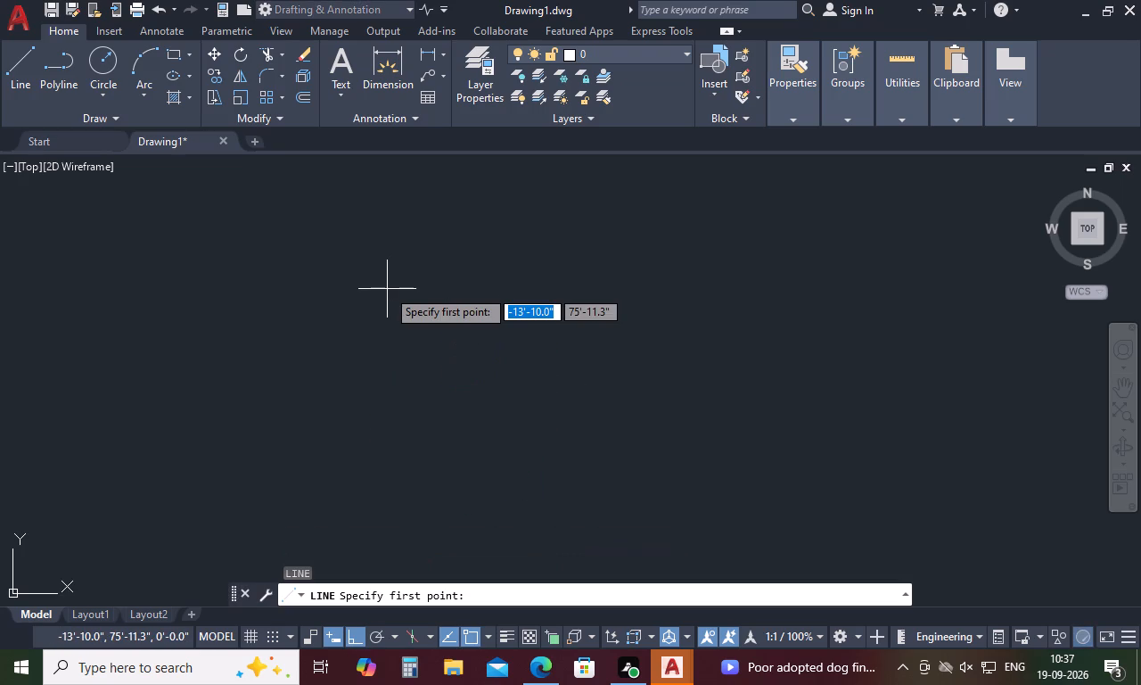
pyautogui.click(345, 235)
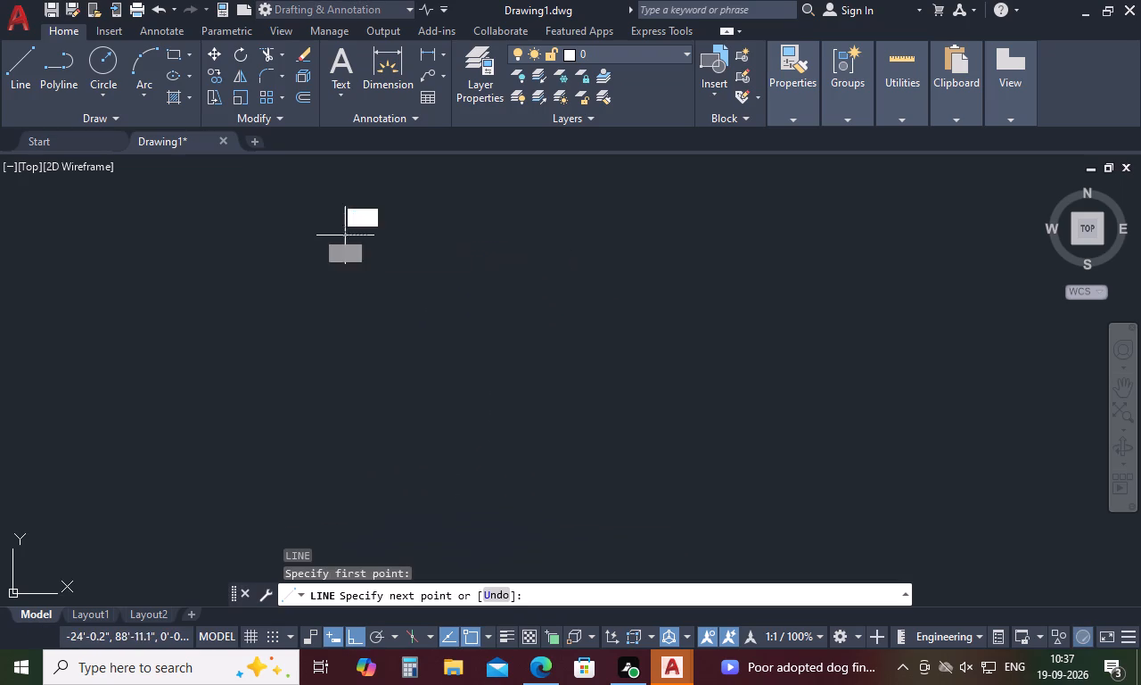
pyautogui.write("12'")
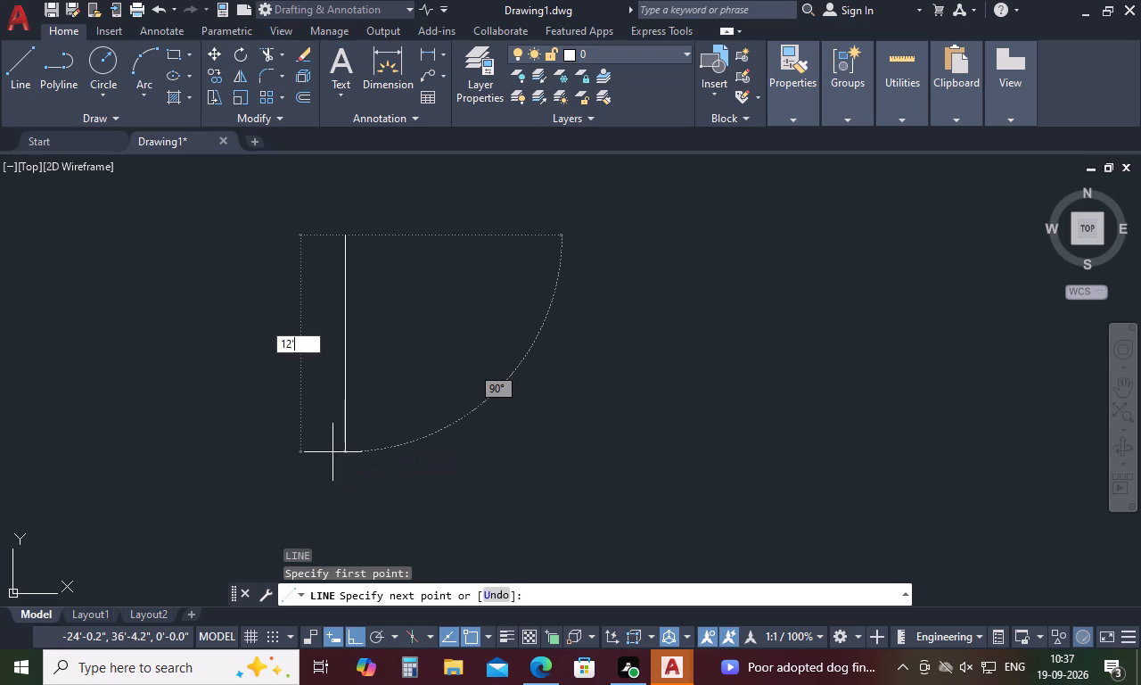
pyautogui.press('space')
pyautogui.press('Escape')
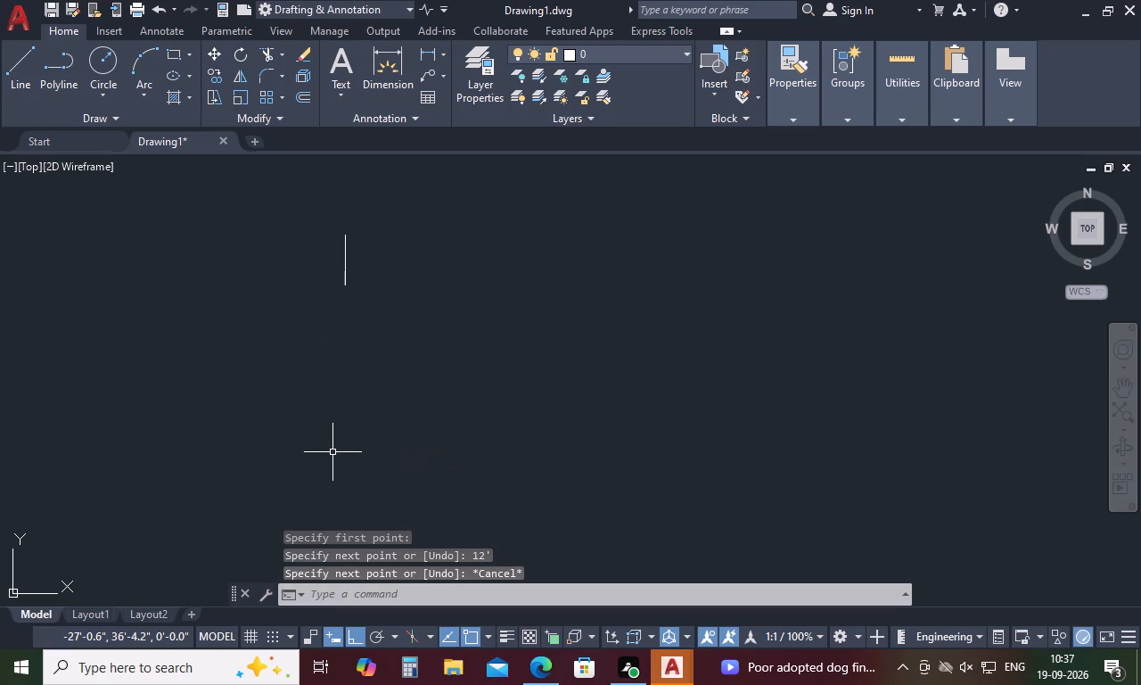
# Measure the vertical line's length from its upper end with the DIST command.
pyautogui.write('di')
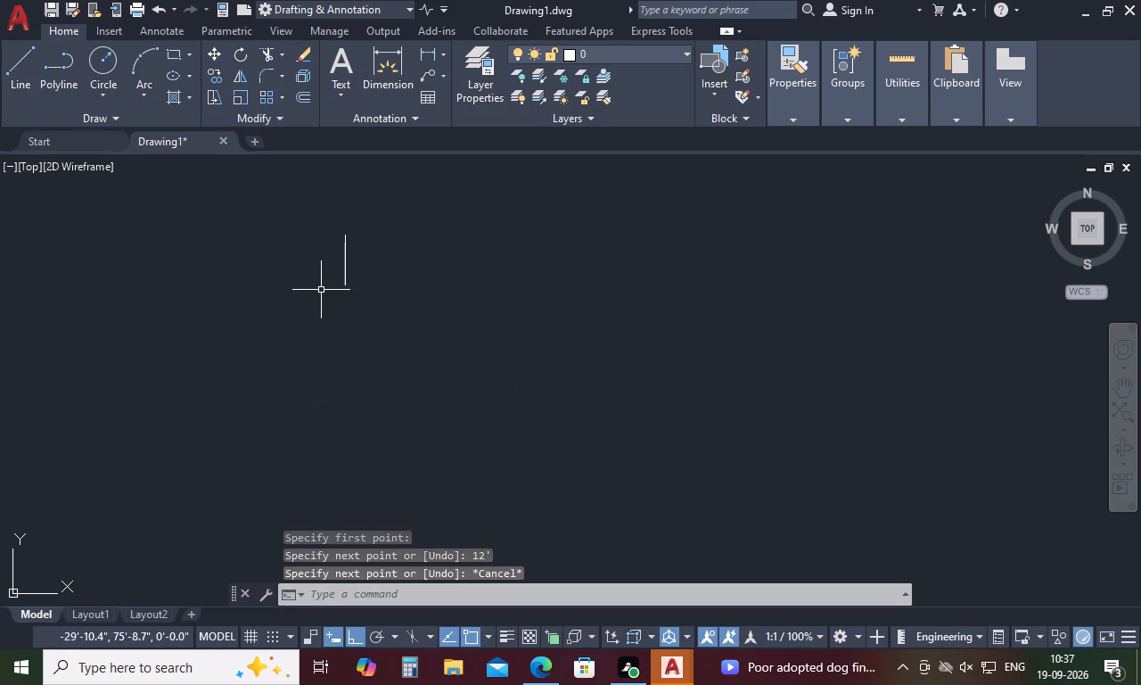
pyautogui.press('space')
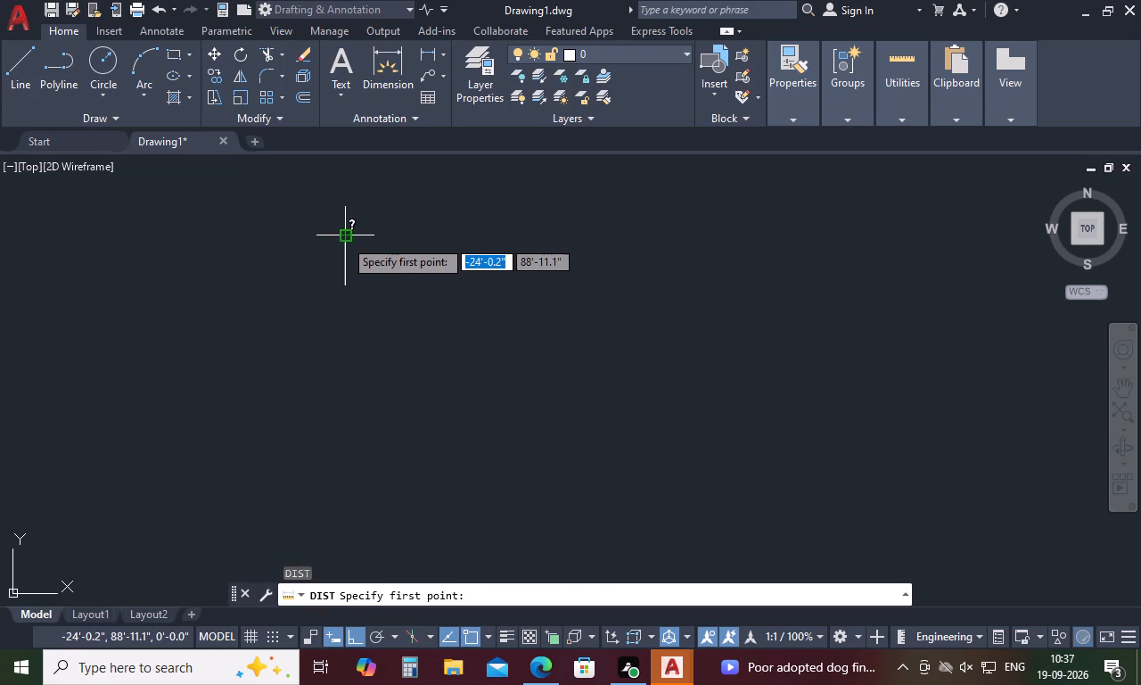
pyautogui.click(344, 239)
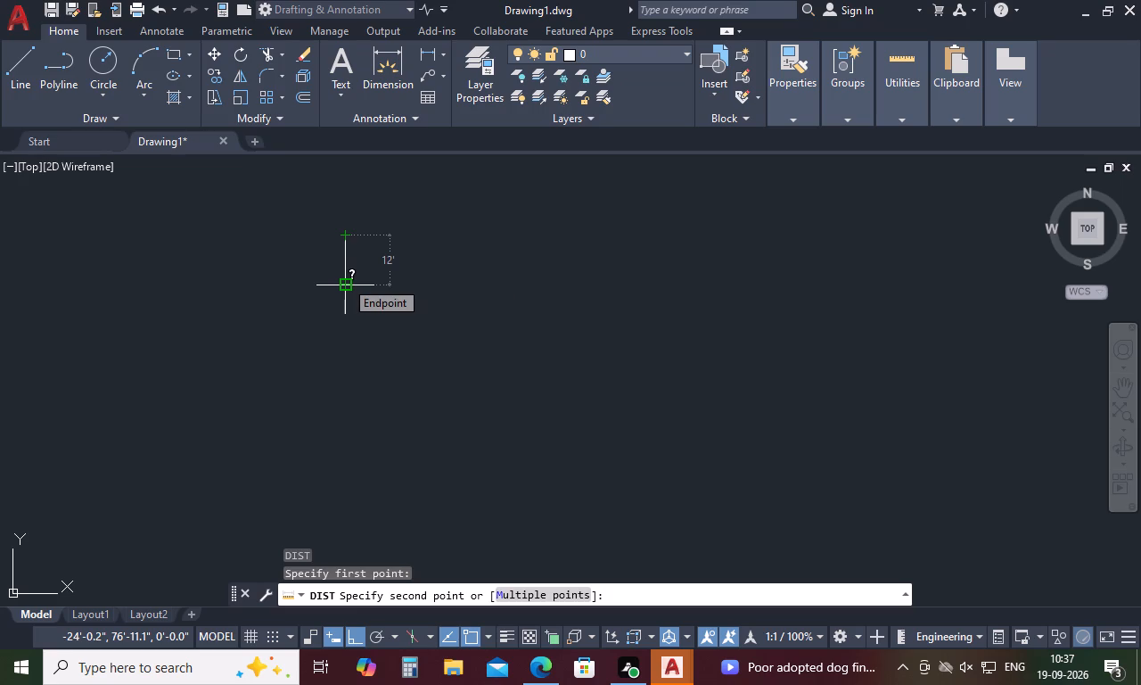
pyautogui.press('Escape')
# Offset the vertical line 12' to its right.
pyautogui.write('o')
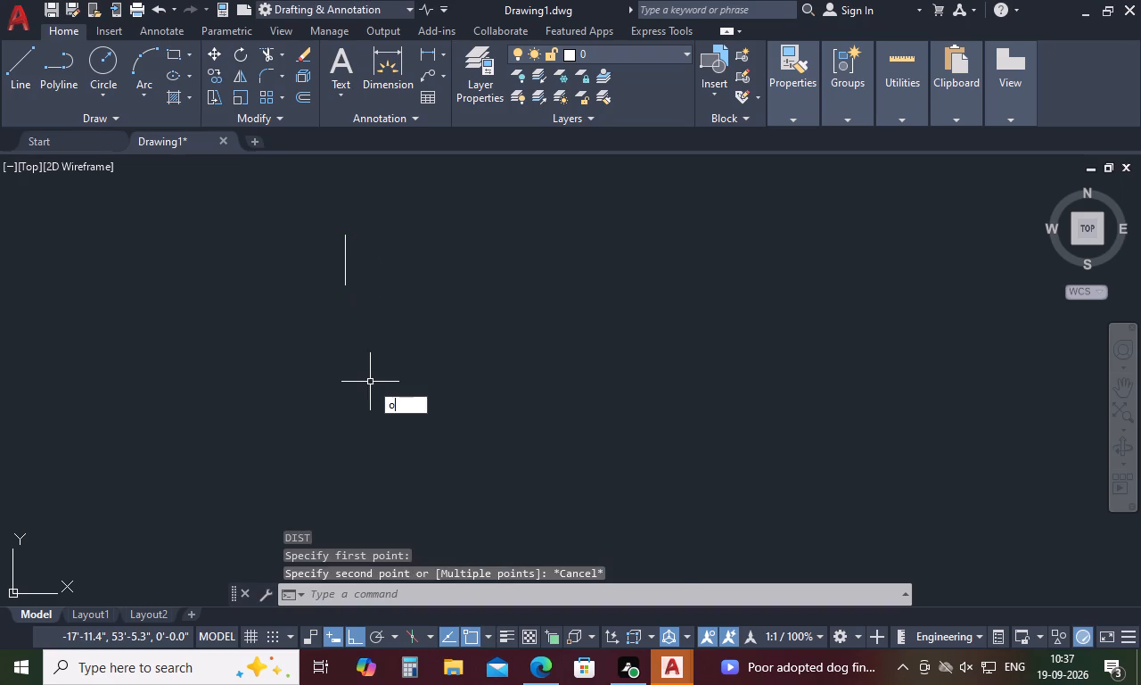
pyautogui.press('space')
pyautogui.write("12'")
pyautogui.press('space')
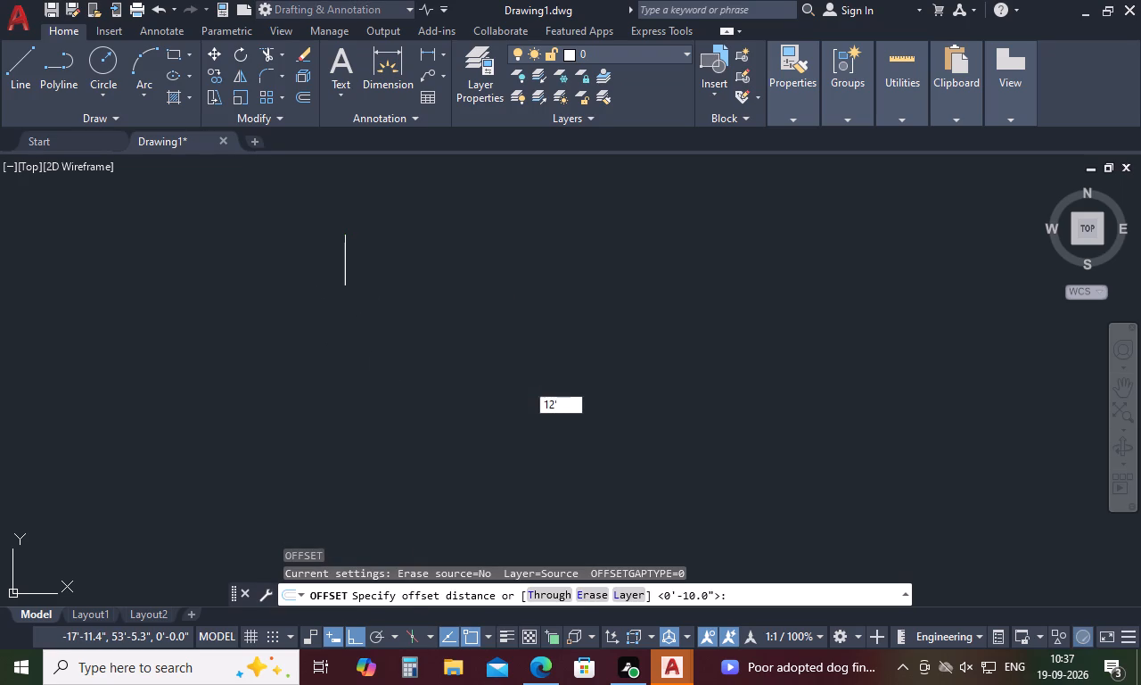
pyautogui.click(347, 252)
pyautogui.click(475, 269)
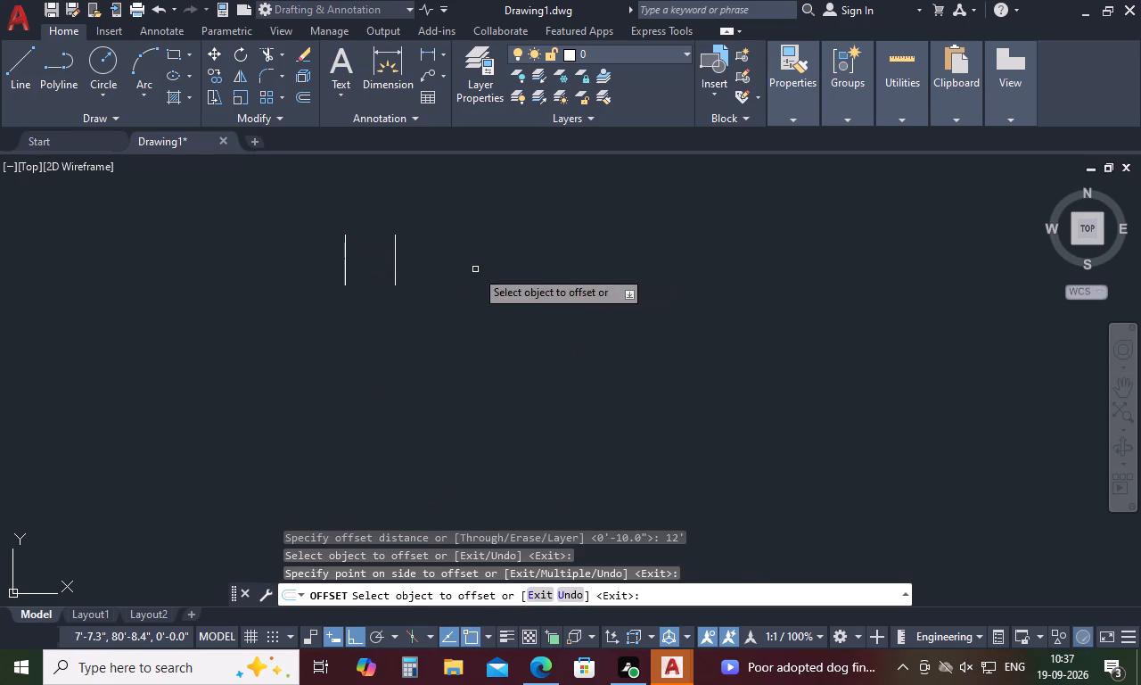
pyautogui.press('space')
# Offset the two vertical lines 10" outward, the right one to the right and the left one to the left.
pyautogui.write('o')
pyautogui.press('space')
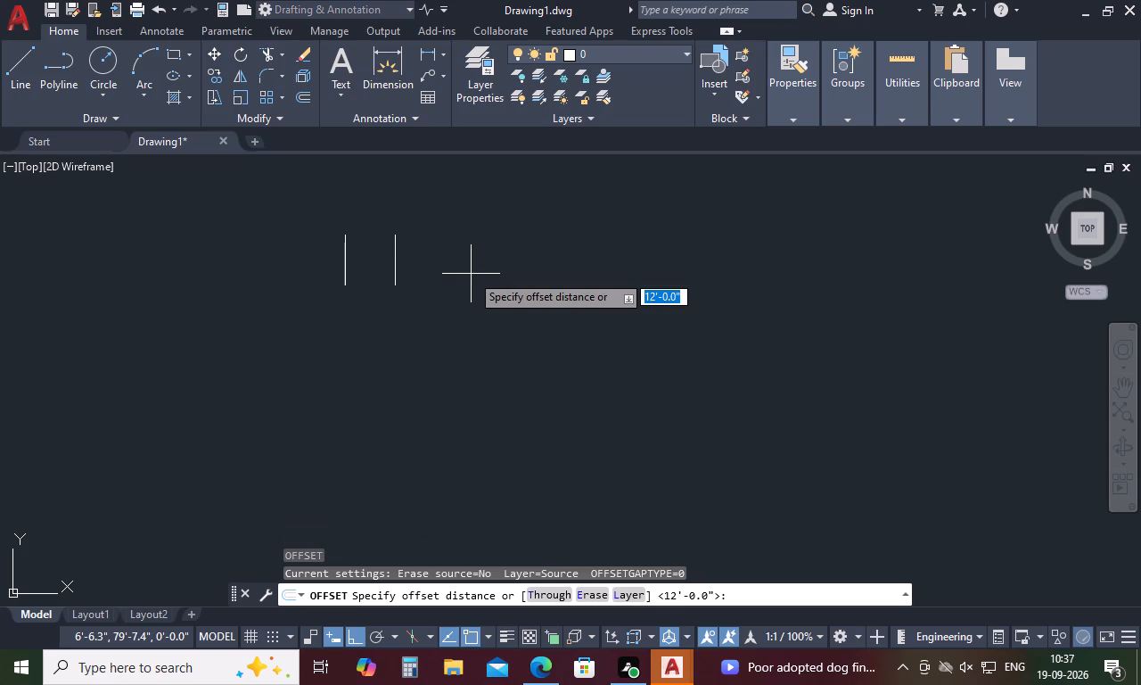
pyautogui.press('1')
pyautogui.write('0')
pyautogui.press('space')
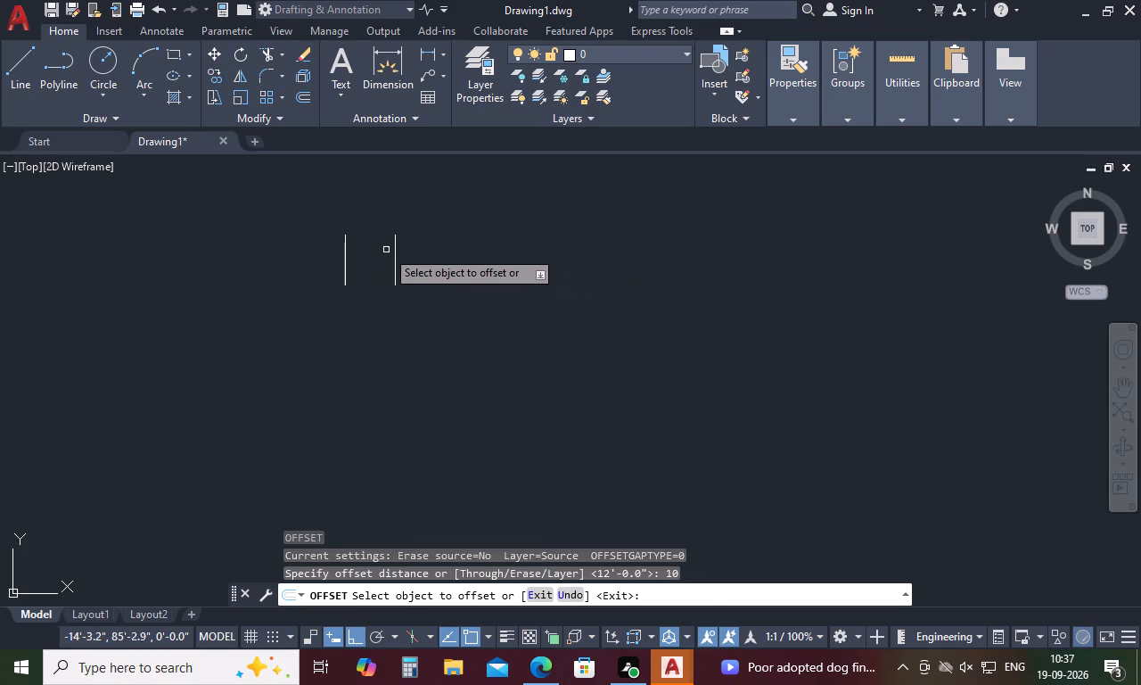
pyautogui.click(394, 239)
pyautogui.click(471, 238)
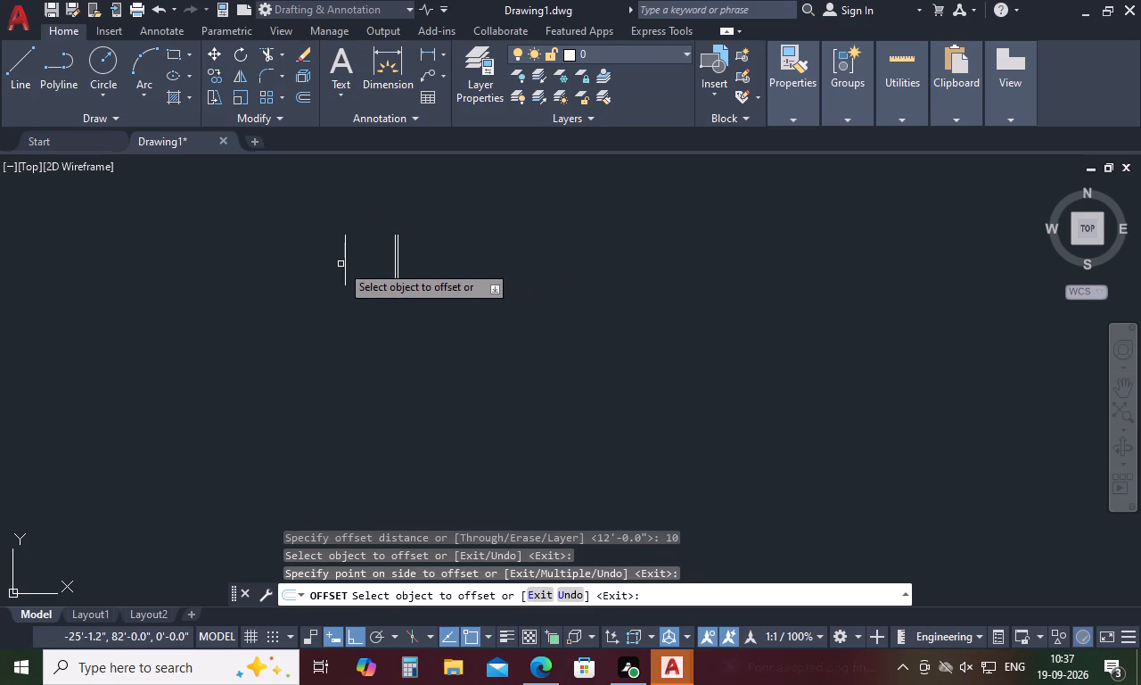
pyautogui.click(344, 252)
pyautogui.click(273, 259)
pyautogui.press('Escape')
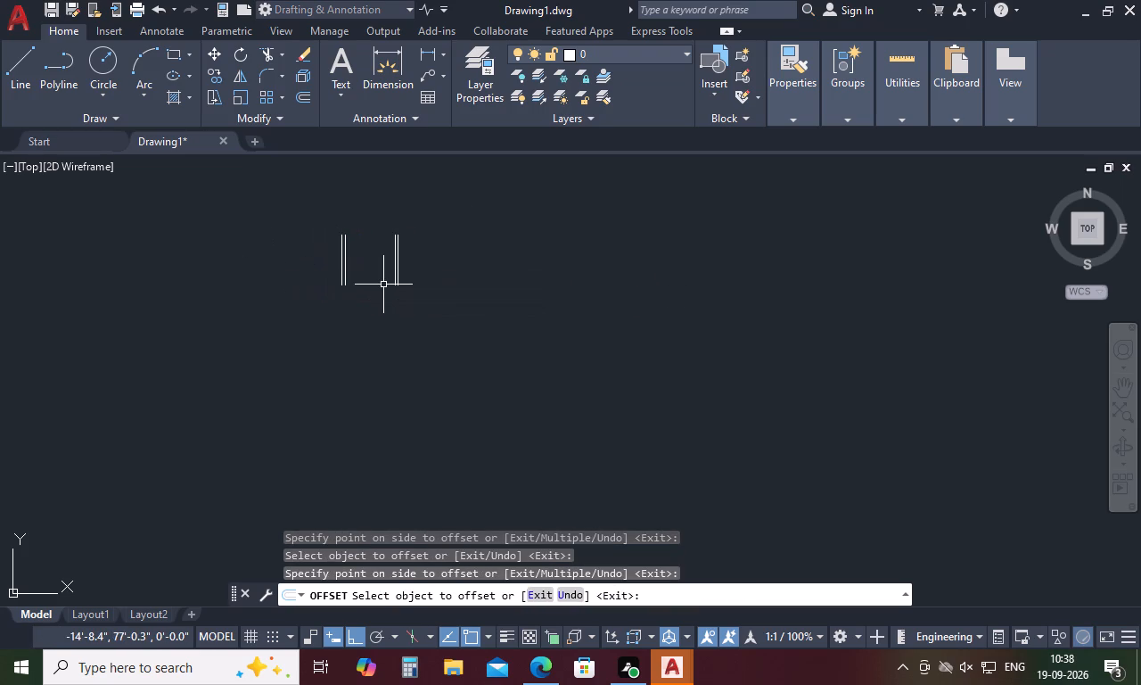
# Draw a horizontal line connecting the upper endpoints of the two inner vertical lines.
pyautogui.write('l')
pyautogui.press('space')
pyautogui.scroll(4, 350, 238)
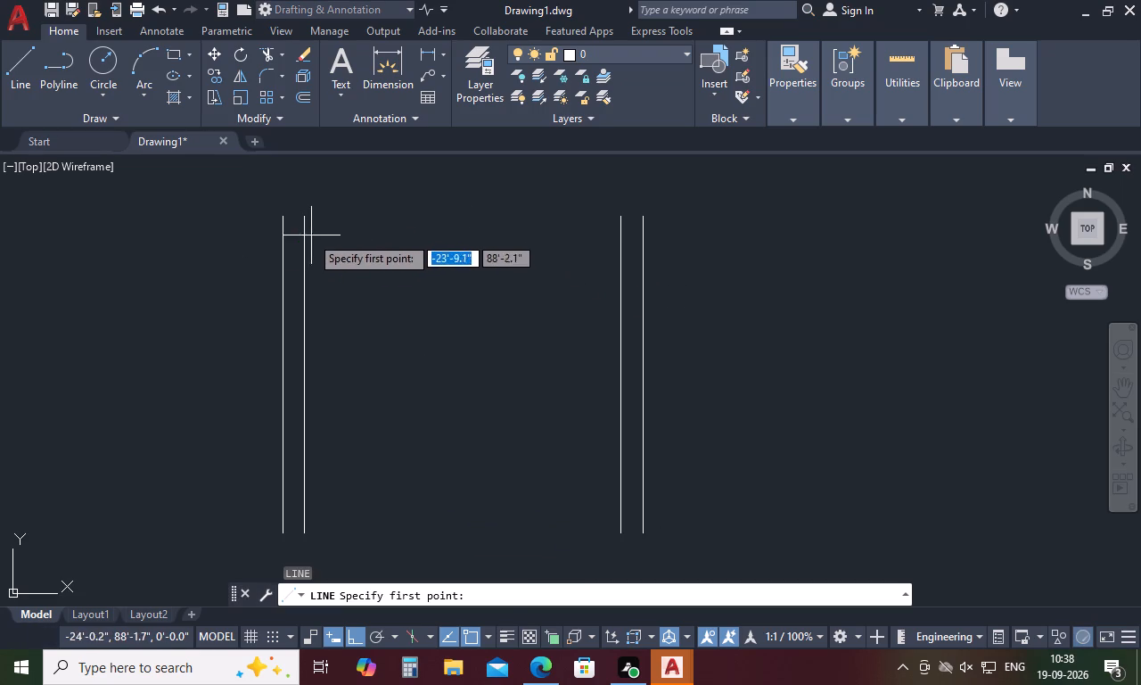
pyautogui.click(305, 217)
pyautogui.click(621, 221)
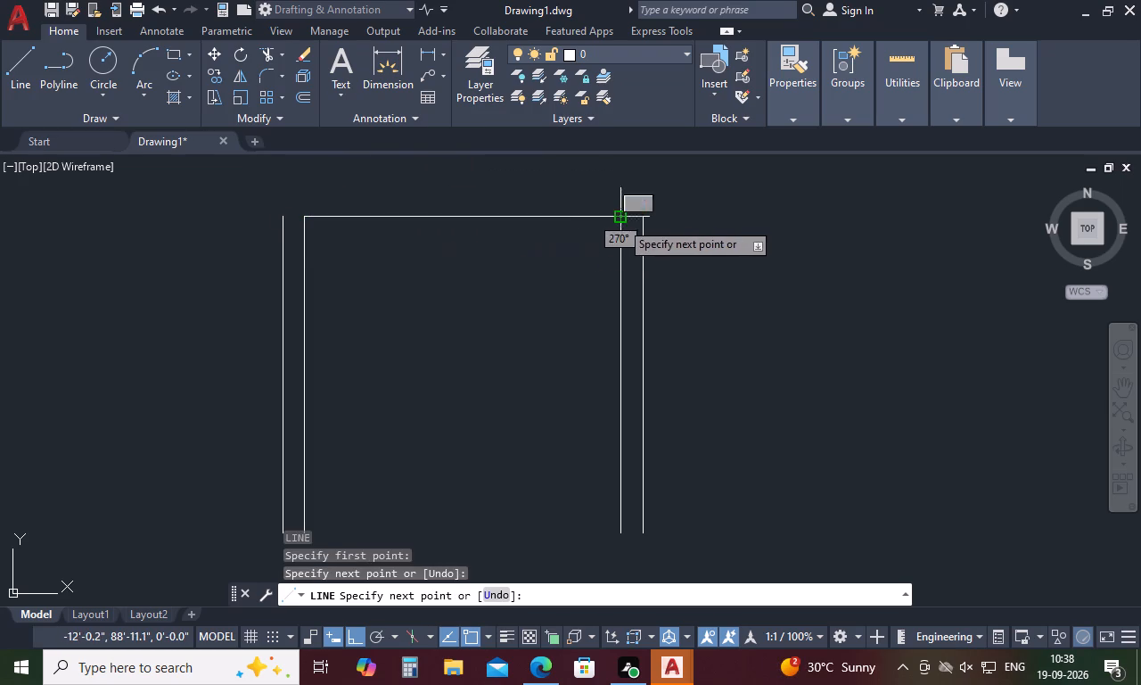
pyautogui.press('space')
# Draw a horizontal line connecting the lower endpoints of the two inner vertical lines.
pyautogui.press('l')
pyautogui.press('space')
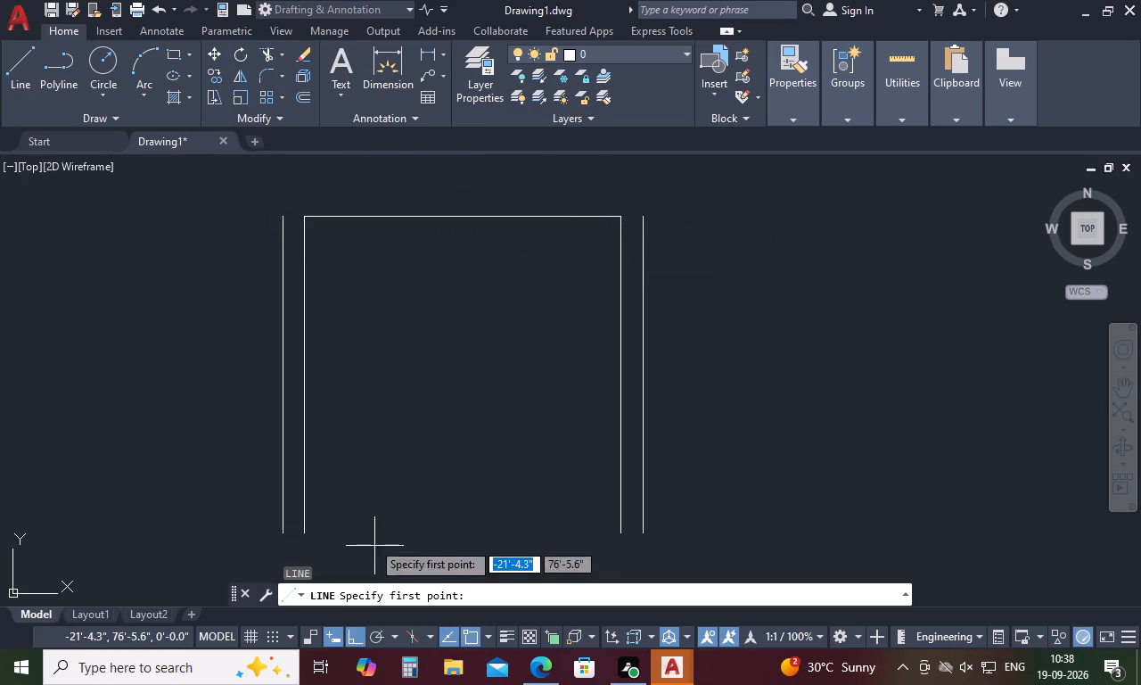
pyautogui.scroll(-2, 359, 406)
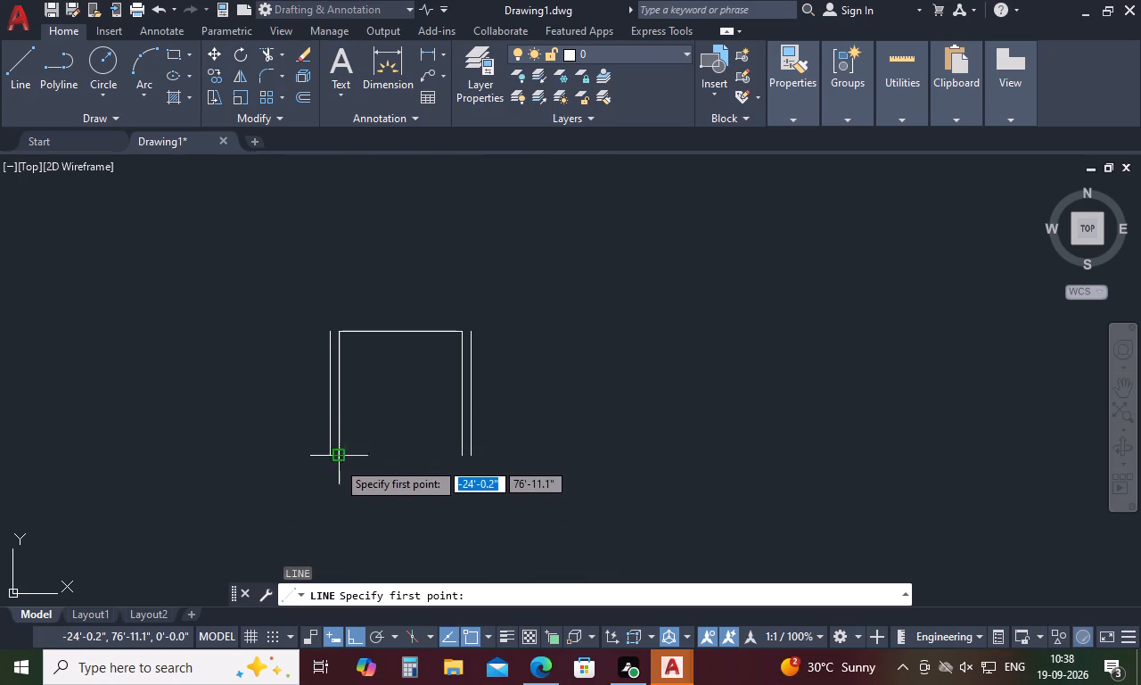
pyautogui.scroll(4, 335, 455)
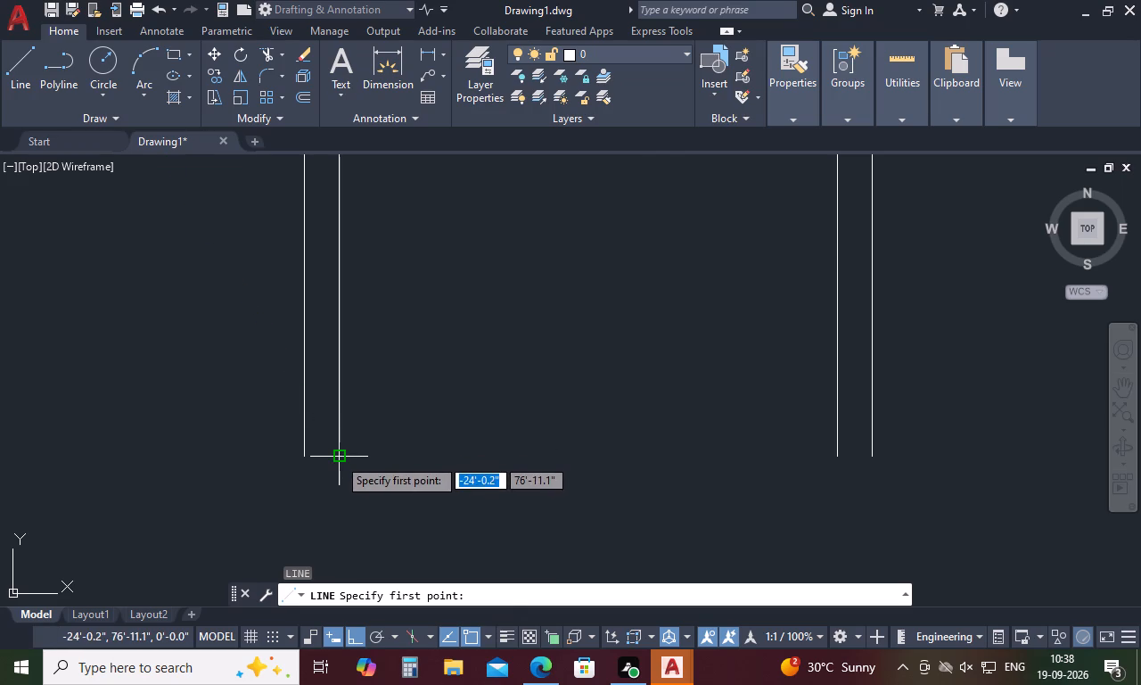
pyautogui.click(338, 458)
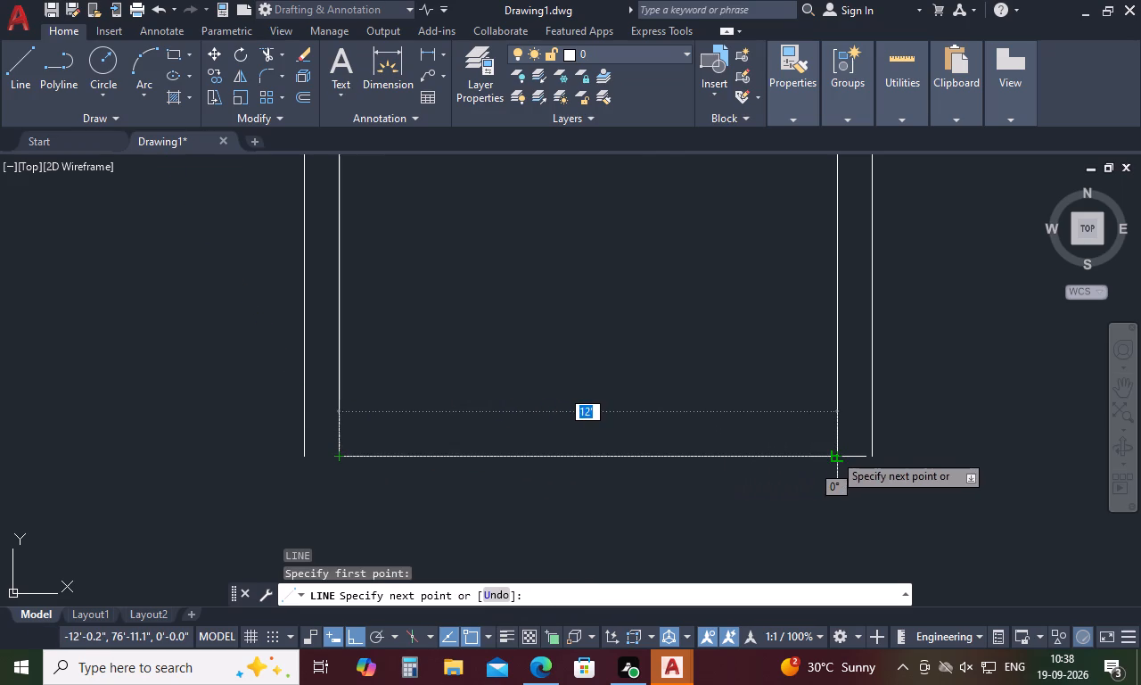
pyautogui.click(834, 453)
pyautogui.press('space')
pyautogui.scroll(-2, 636, 508)
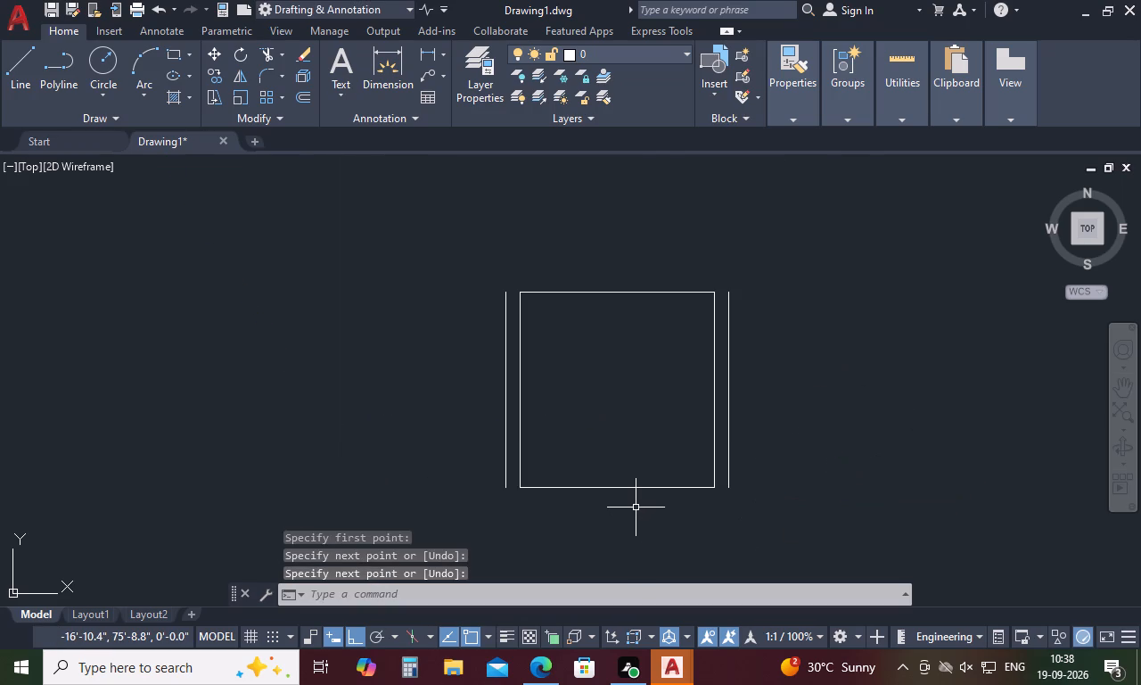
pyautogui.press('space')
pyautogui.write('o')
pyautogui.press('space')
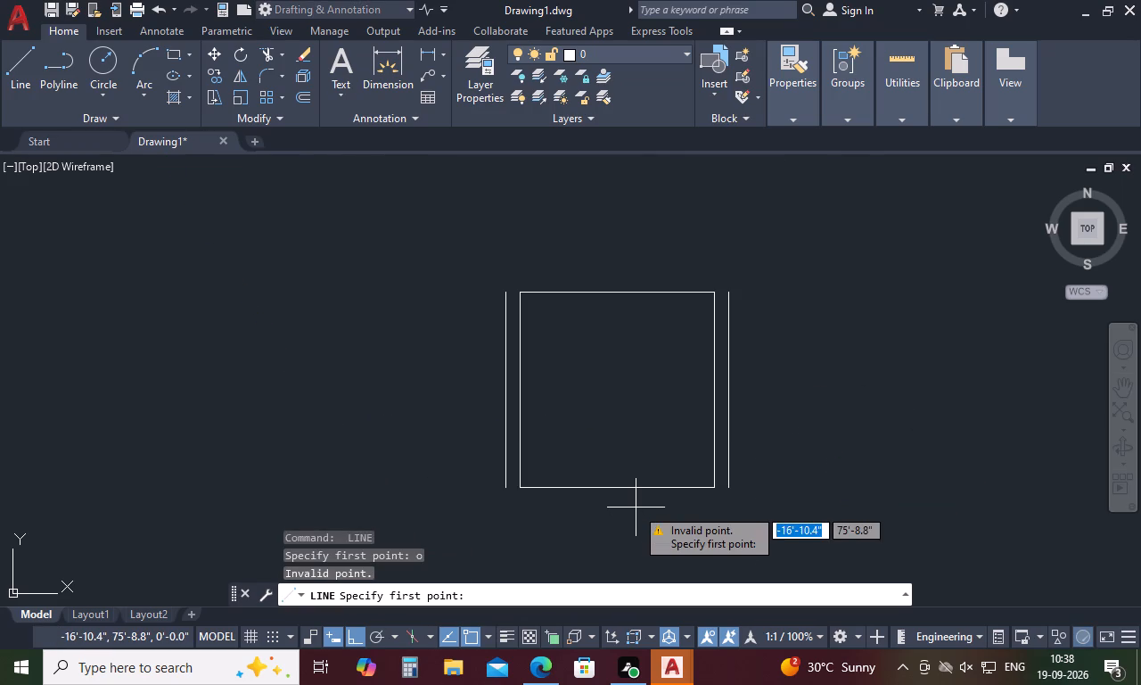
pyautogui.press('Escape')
# Offset the inner square's top line 10" upward and its bottom line 10" downward.
pyautogui.write('o 1')
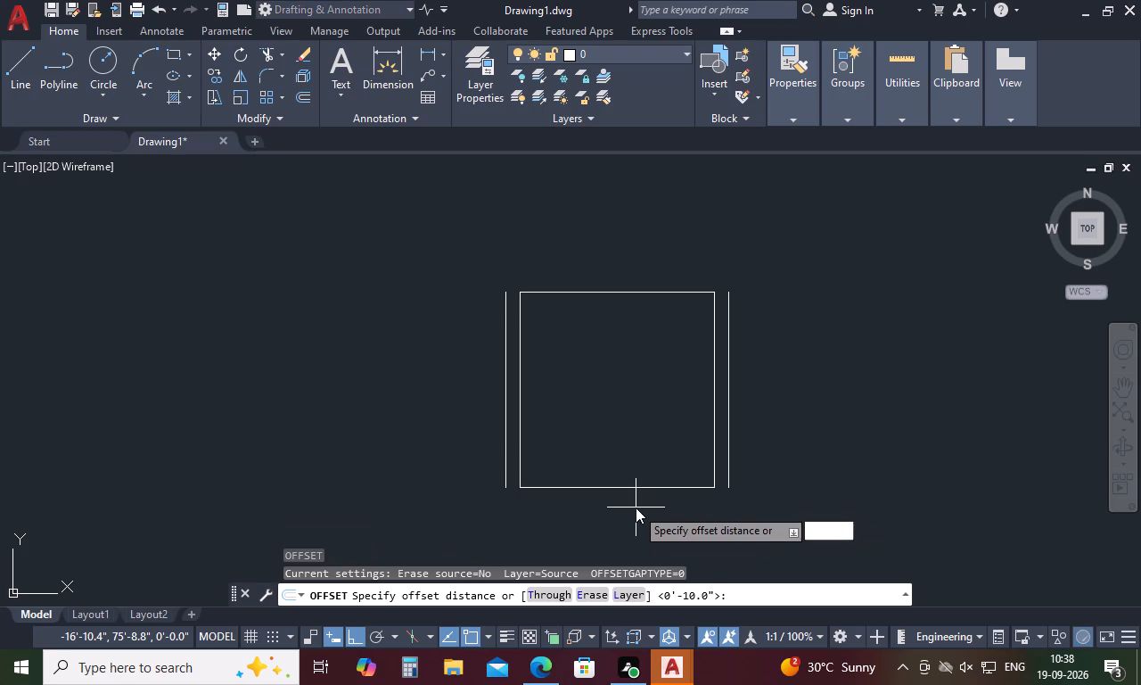
pyautogui.write('0')
pyautogui.press('space')
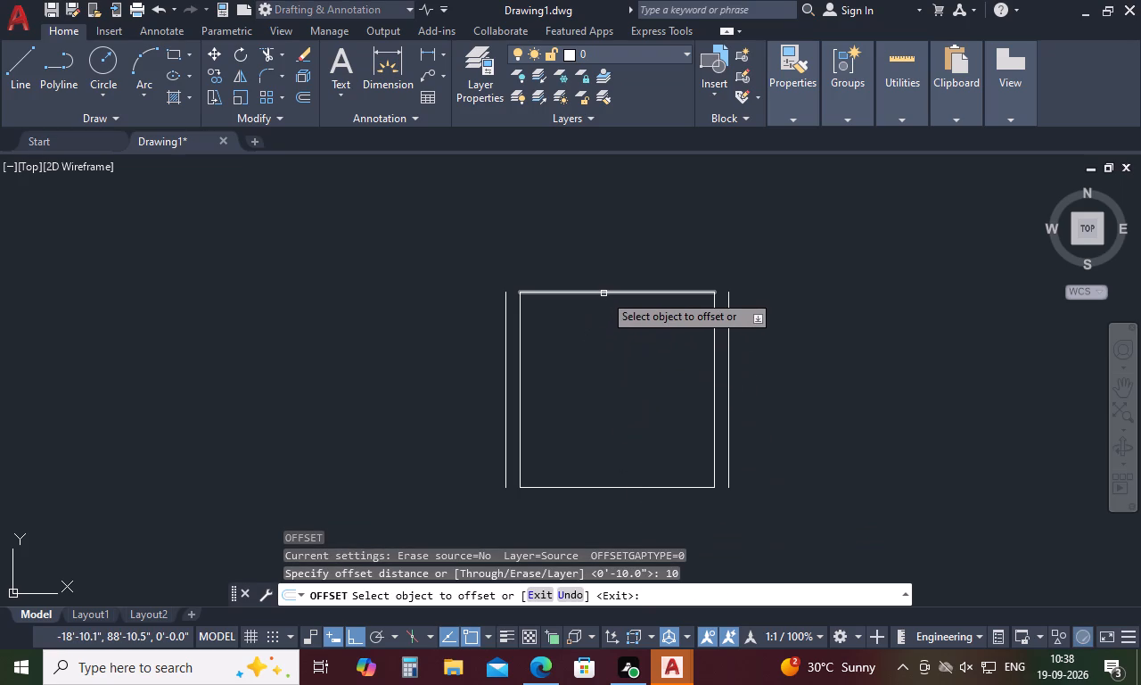
pyautogui.click(603, 293)
pyautogui.click(613, 265)
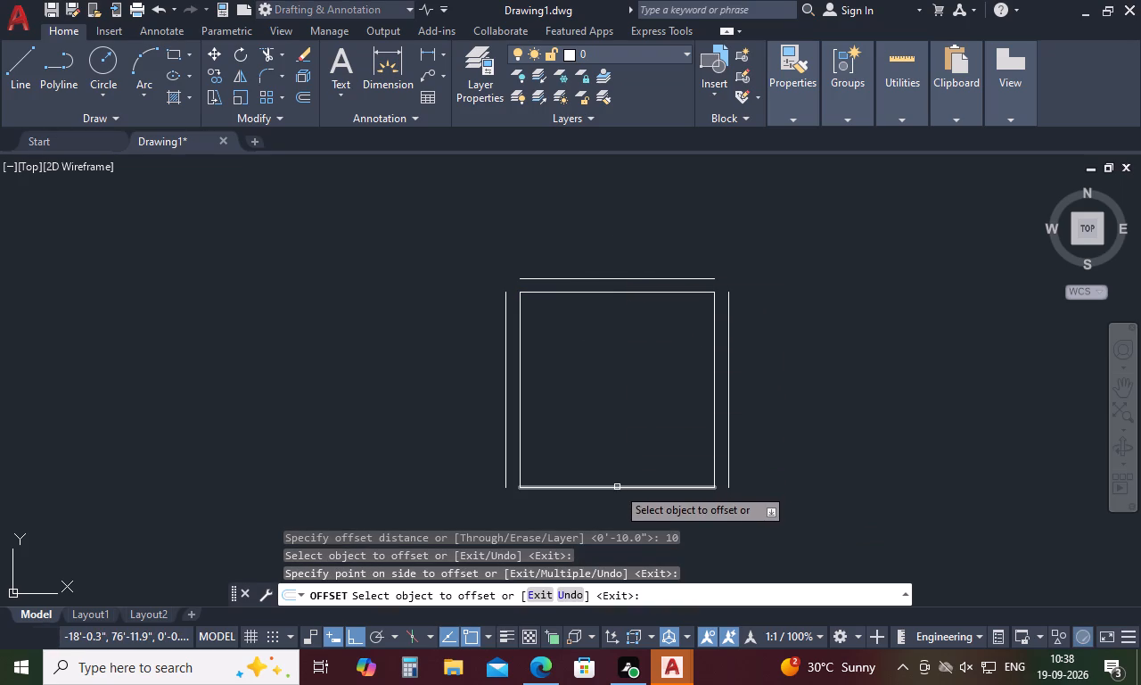
pyautogui.click(617, 487)
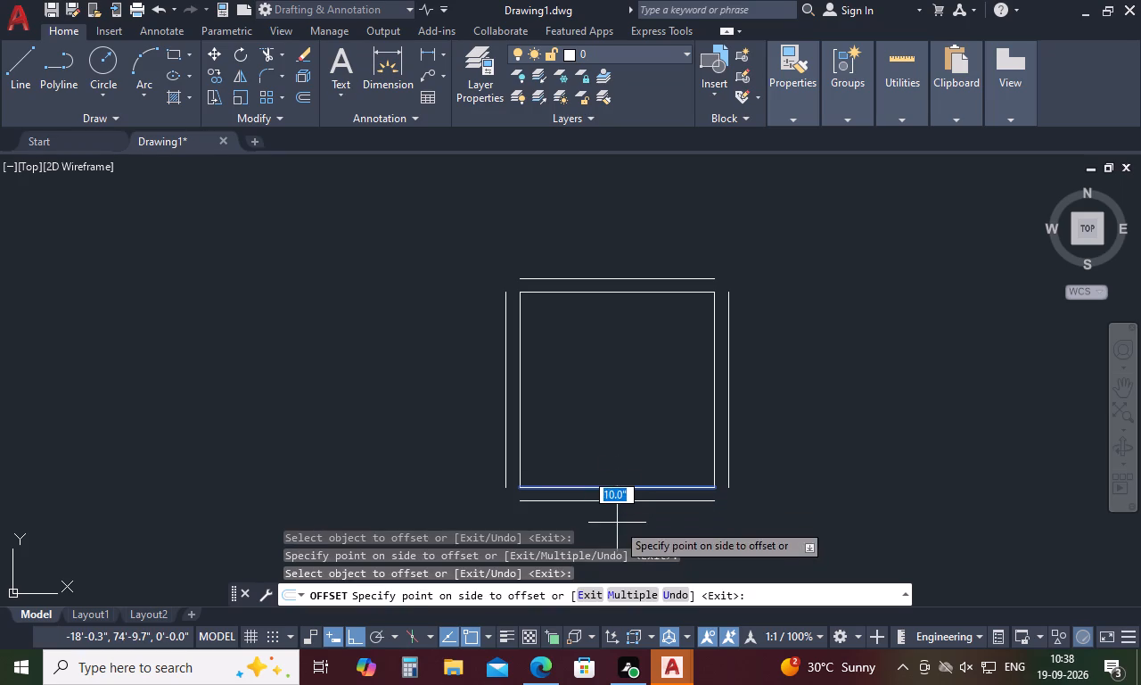
pyautogui.click(617, 523)
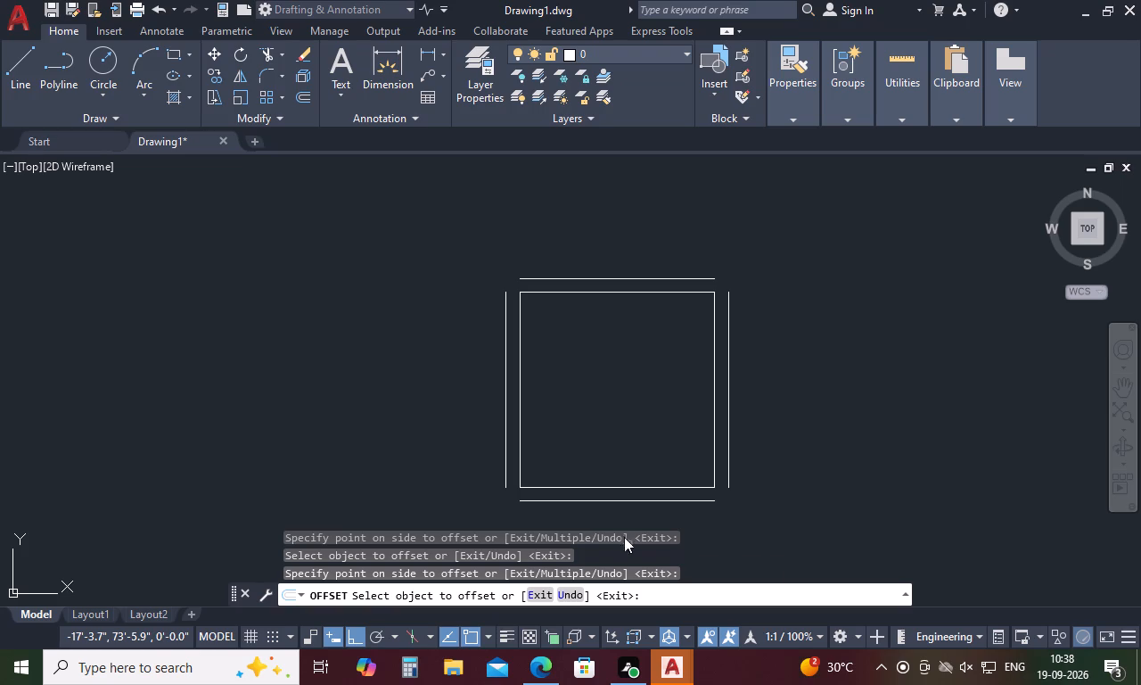
pyautogui.press('space')
# Fillet the four outer offset lines at each corner to form a closed outer square around the room.
pyautogui.write('f')
pyautogui.press('space')
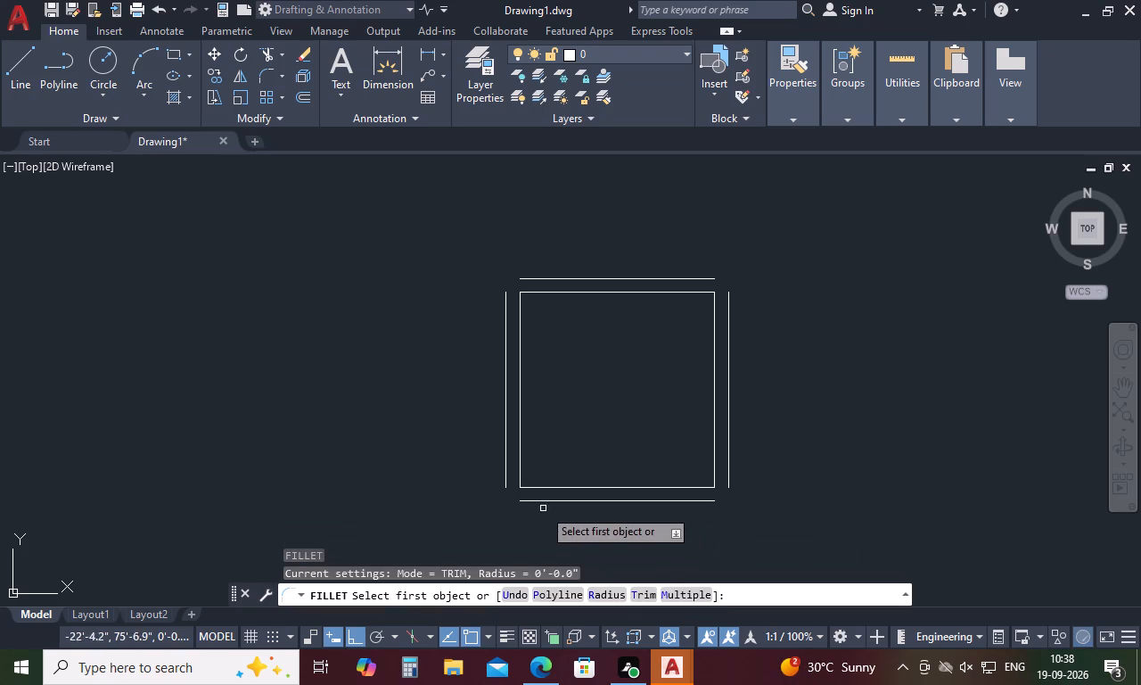
pyautogui.click(505, 425)
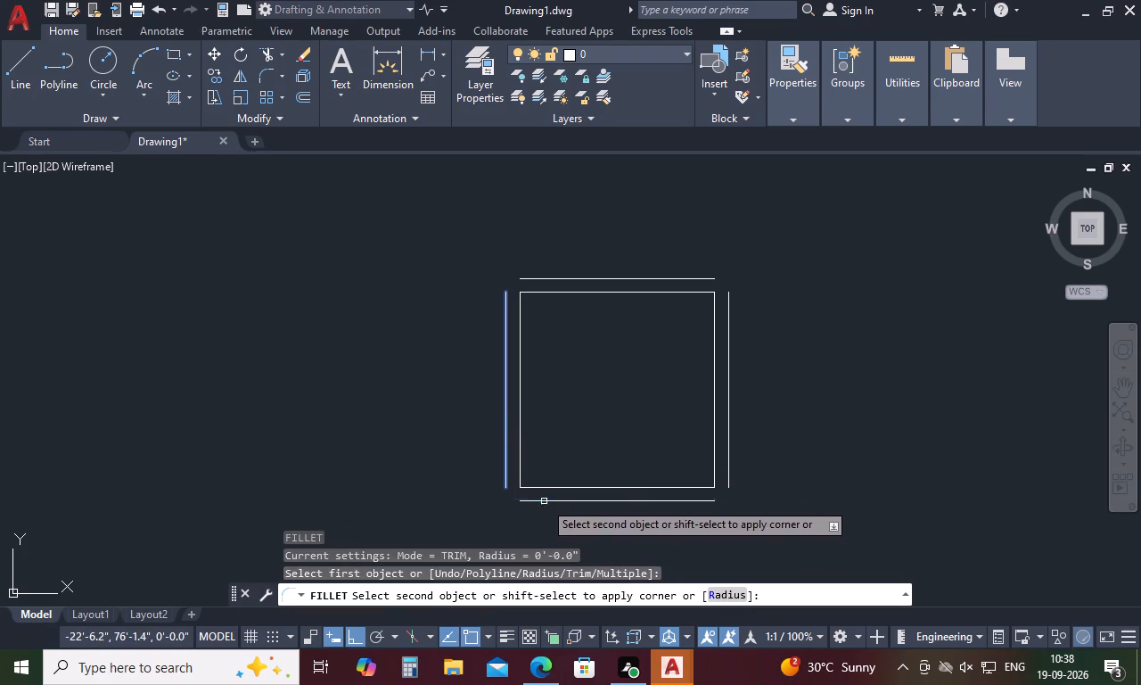
pyautogui.click(544, 500)
pyautogui.press('space')
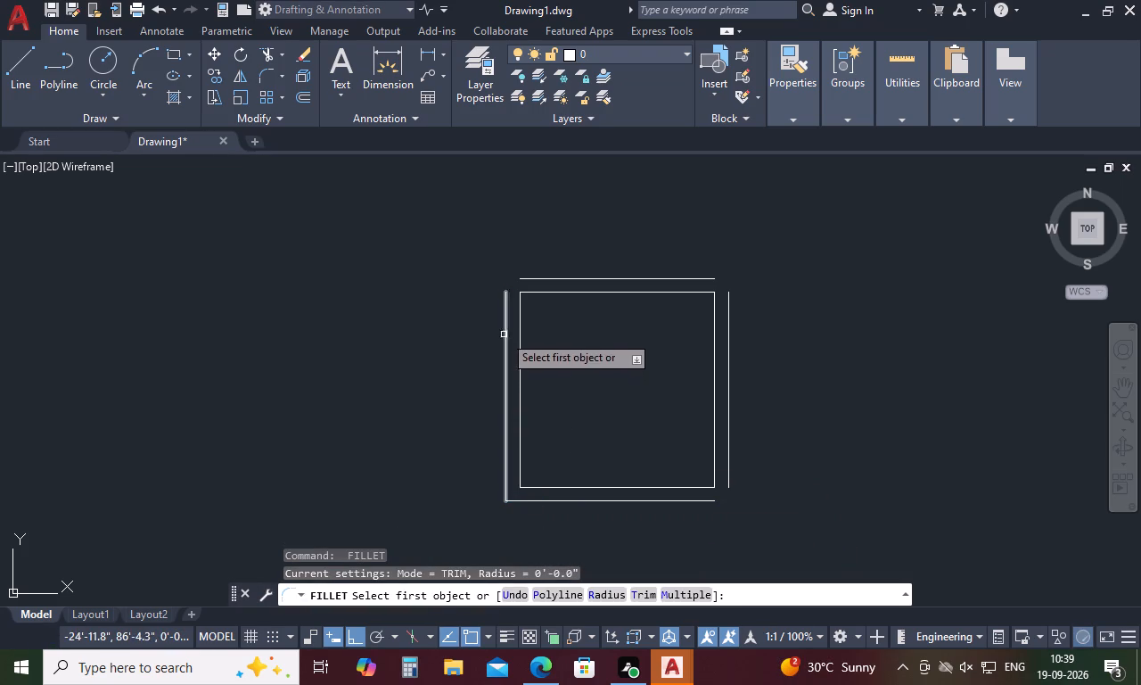
pyautogui.click(504, 334)
pyautogui.click(535, 278)
pyautogui.press('space')
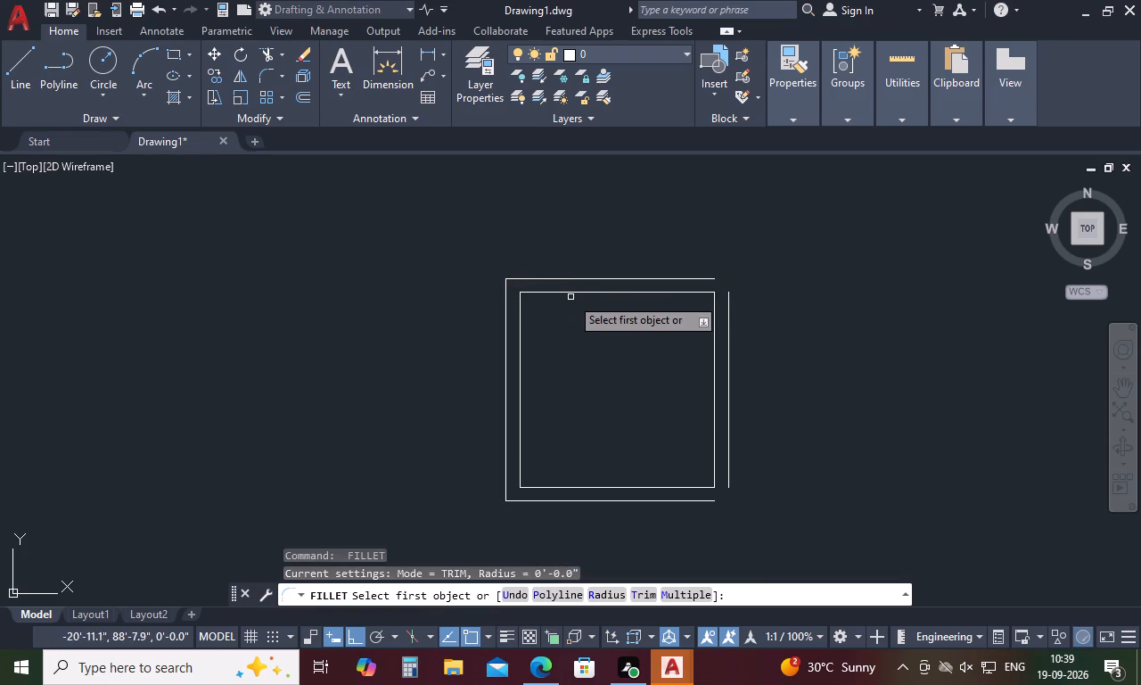
pyautogui.click(632, 278)
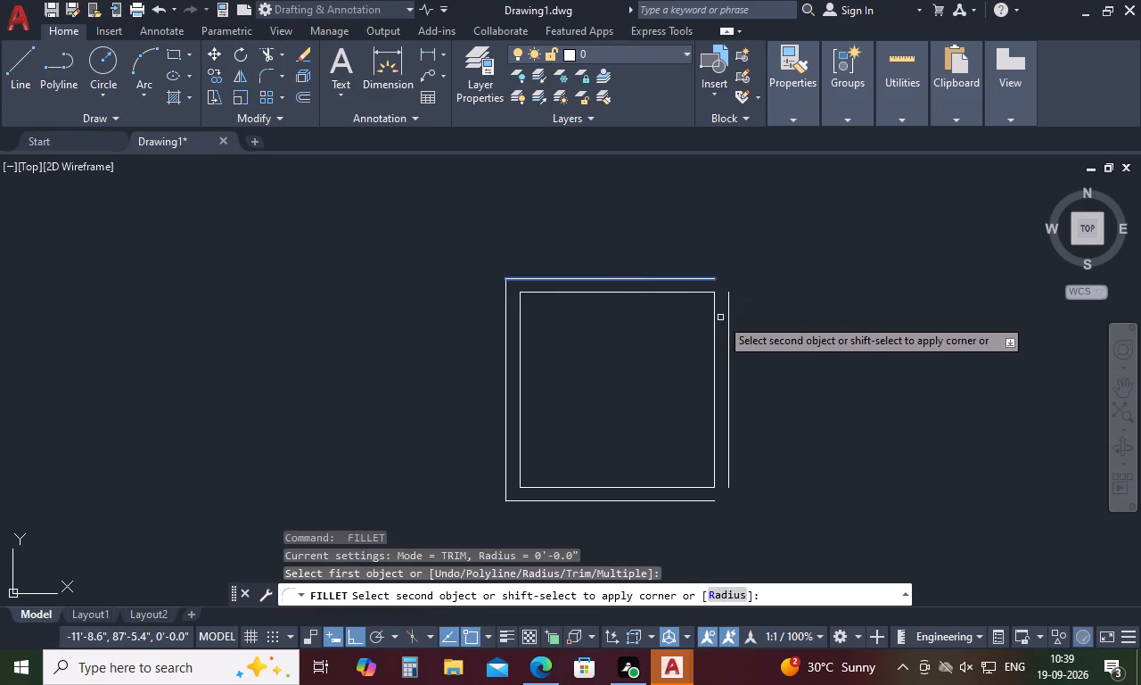
pyautogui.click(729, 323)
pyautogui.press('space')
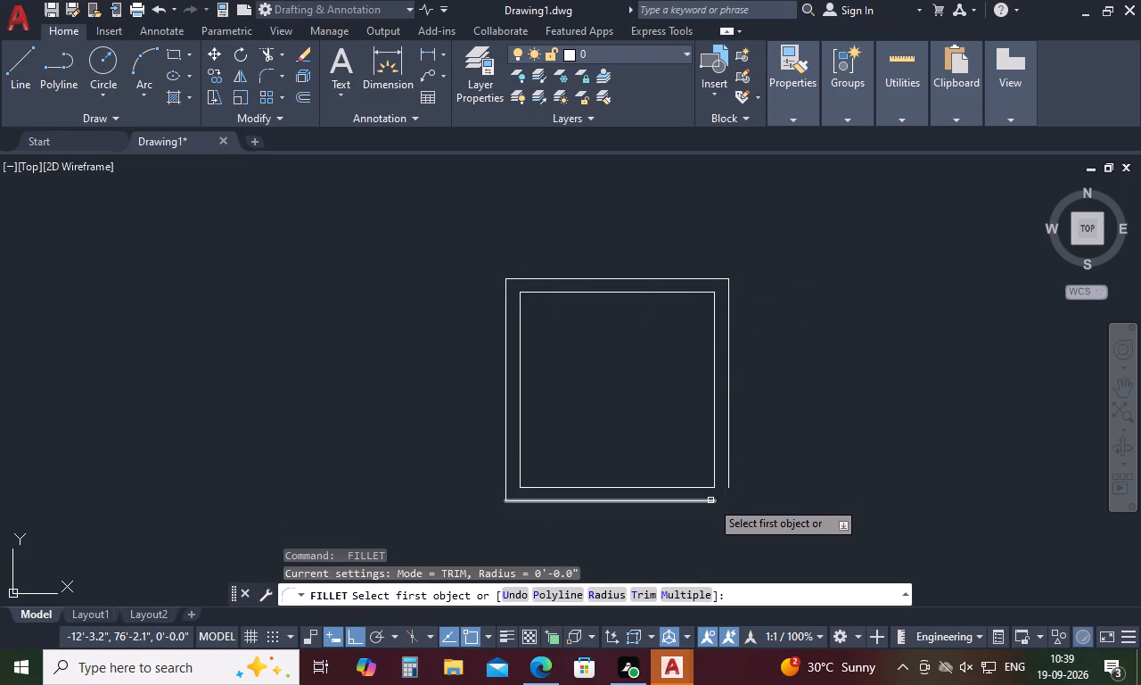
pyautogui.click(710, 500)
pyautogui.click(728, 475)
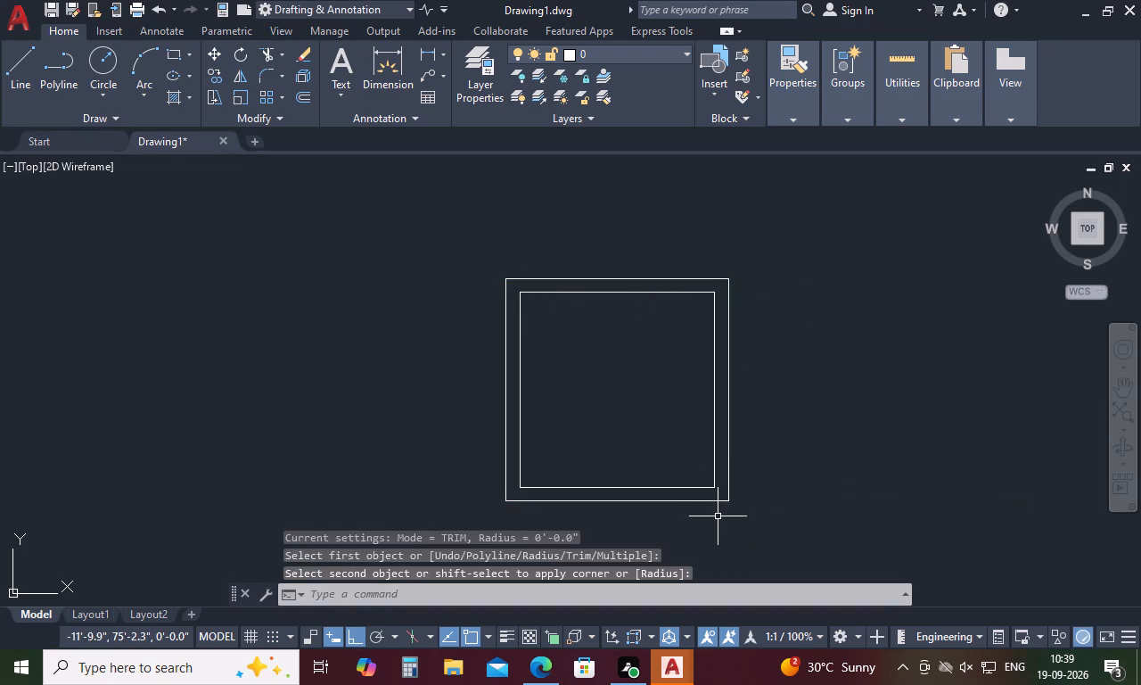
pyautogui.press('Escape')
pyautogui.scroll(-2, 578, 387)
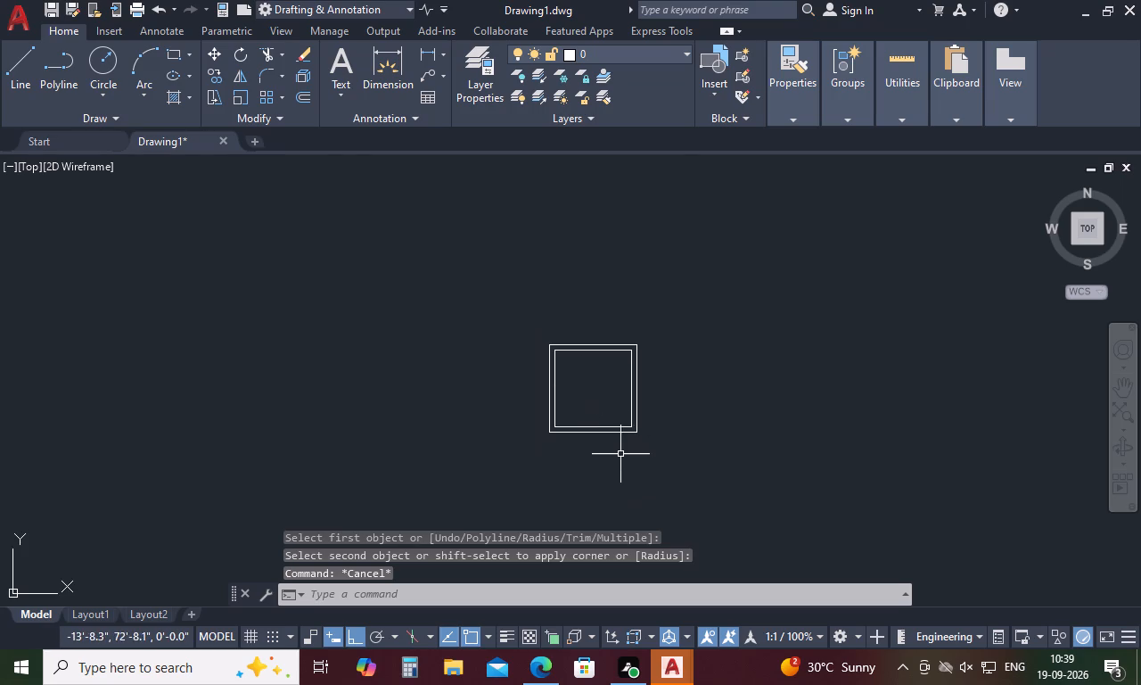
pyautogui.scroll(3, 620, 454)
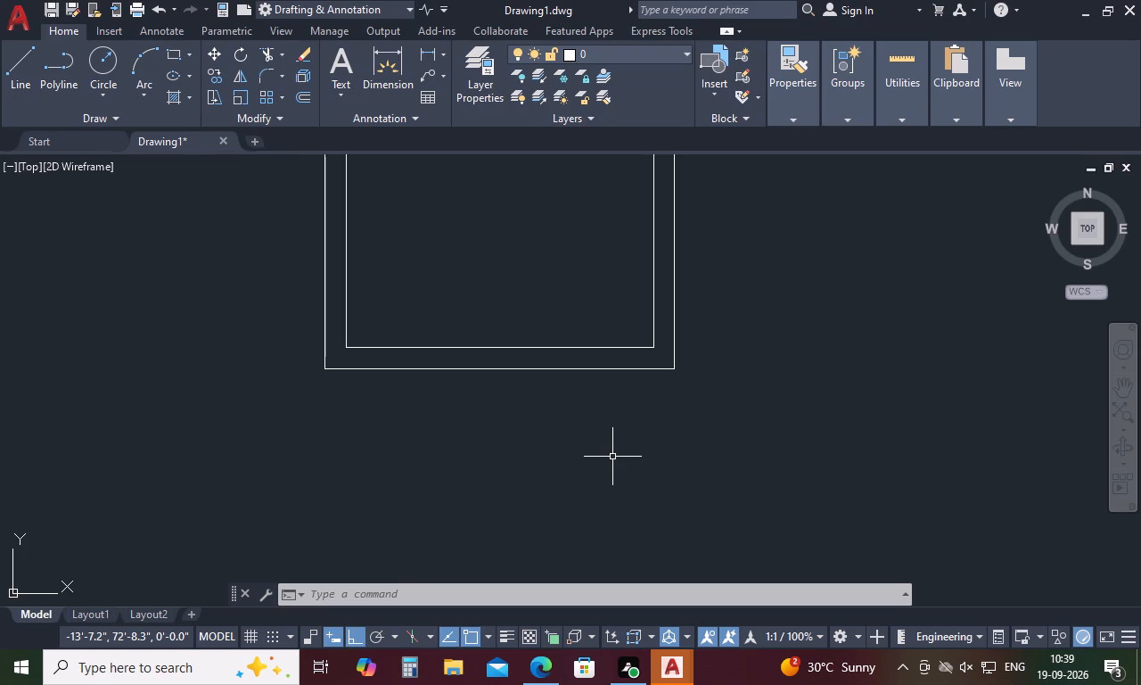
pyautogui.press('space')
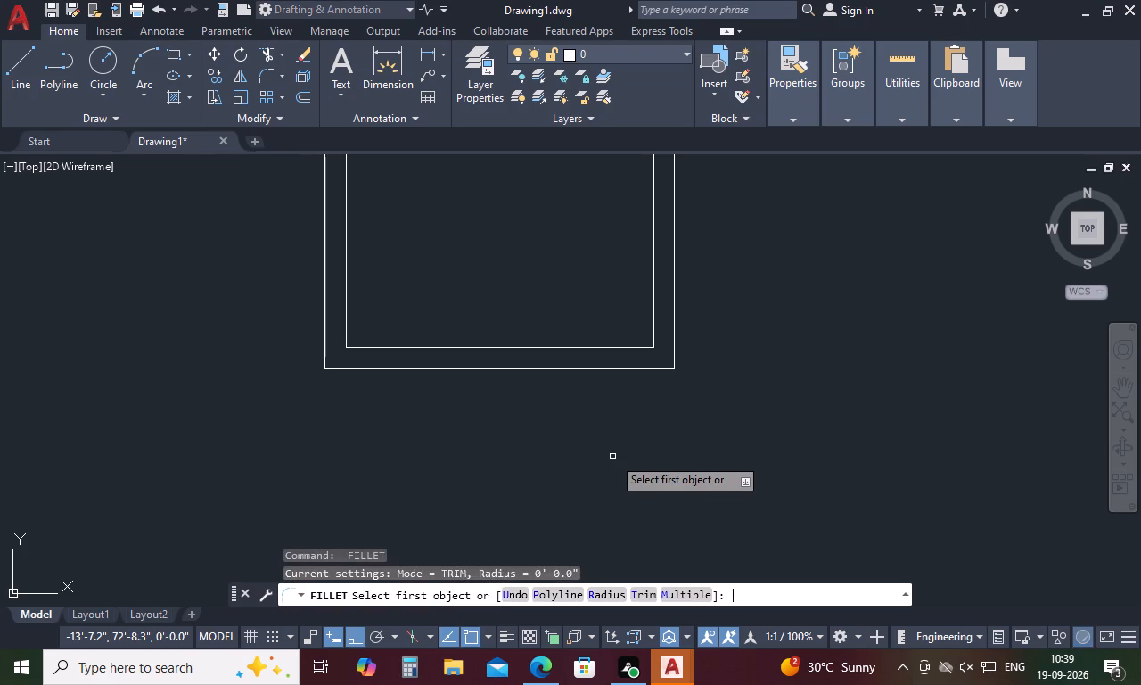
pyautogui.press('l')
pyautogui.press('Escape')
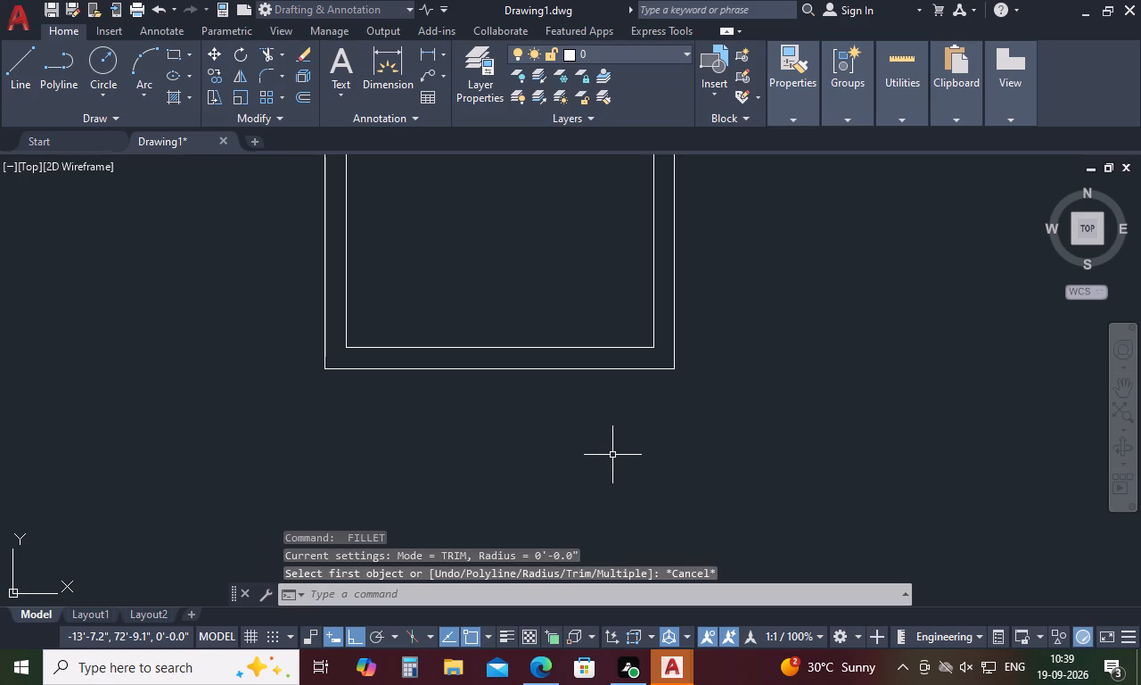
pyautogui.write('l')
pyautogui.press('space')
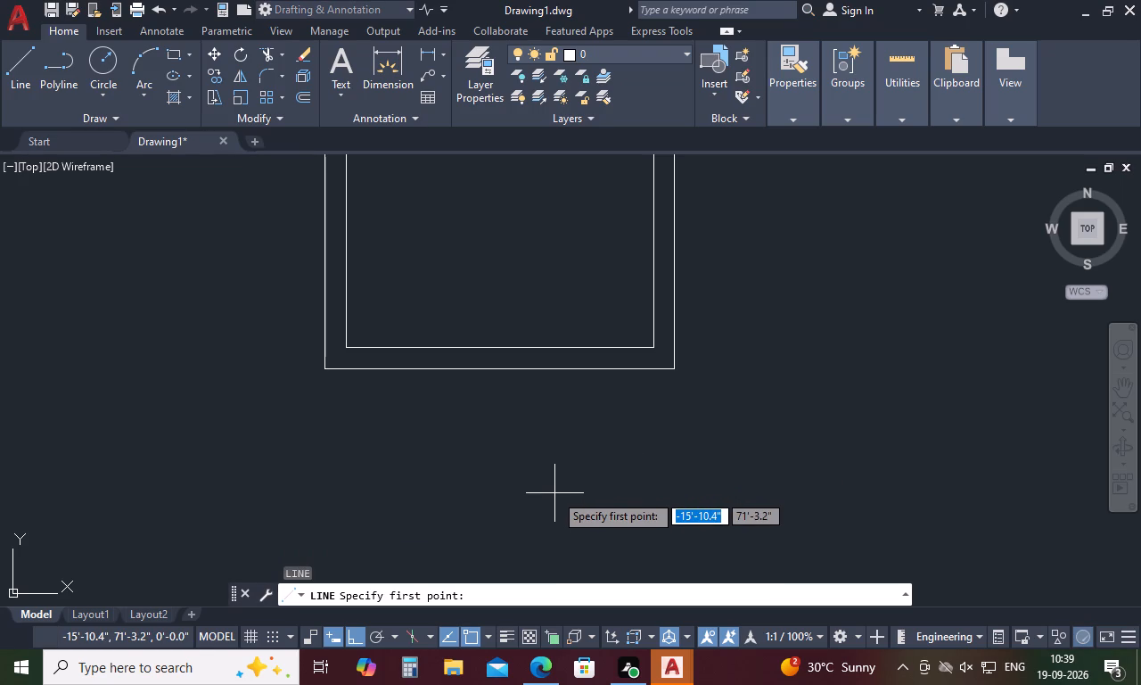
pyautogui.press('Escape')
# Offset the outer square's right vertical line 8' to the right.
pyautogui.write("o 8'")
pyautogui.press('space')
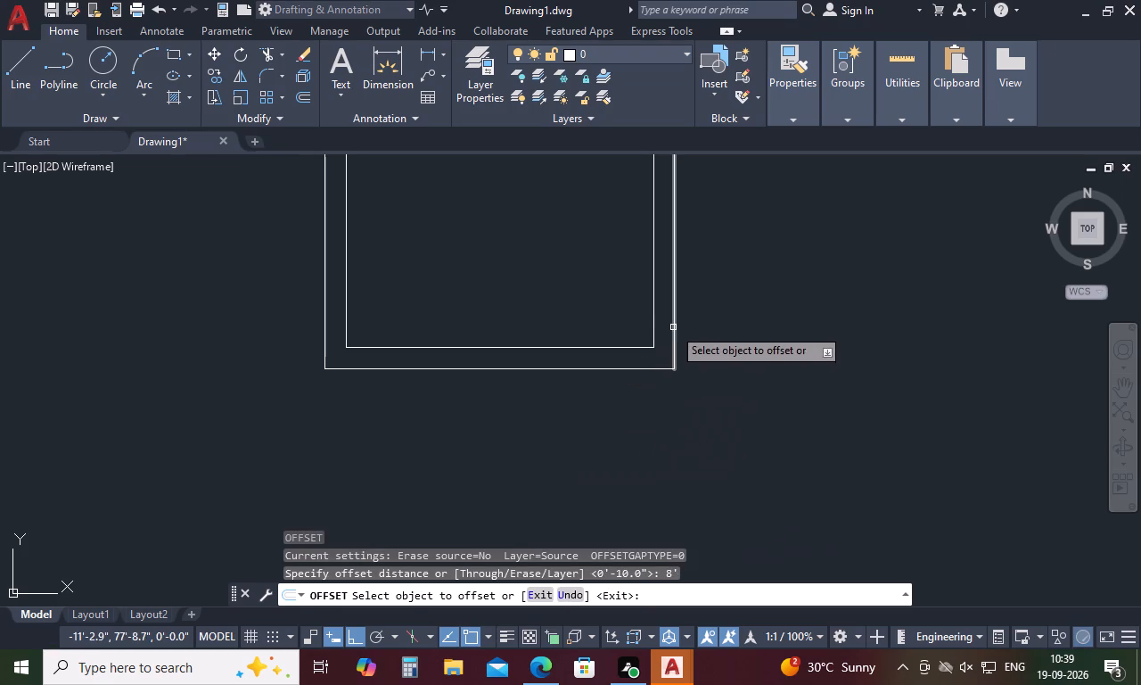
pyautogui.click(675, 326)
pyautogui.click(764, 323)
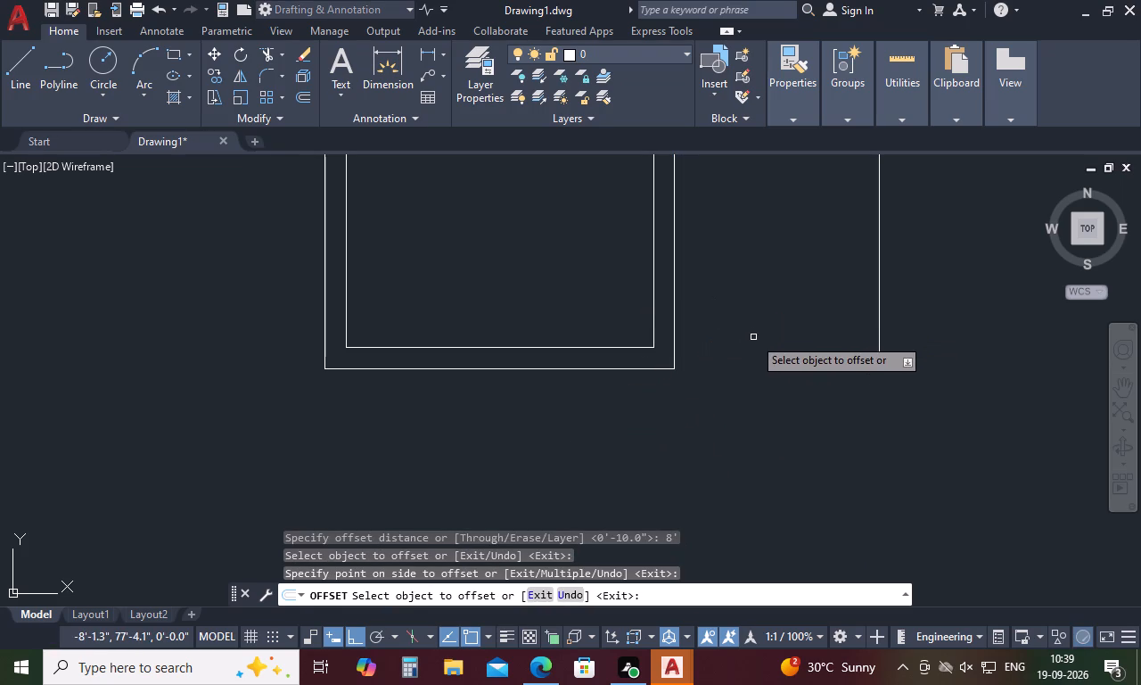
pyautogui.press('space')
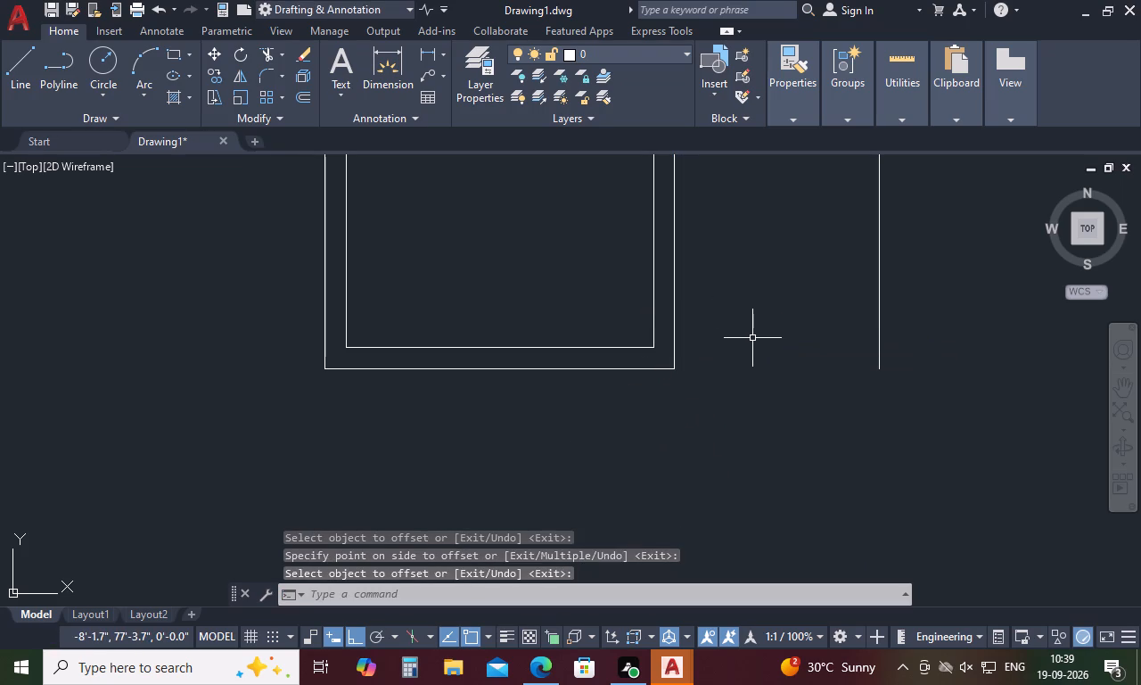
# Draw a horizontal line from the outer square's upper-right corner to the top of the new vertical line.
pyautogui.press('l')
pyautogui.press('space')
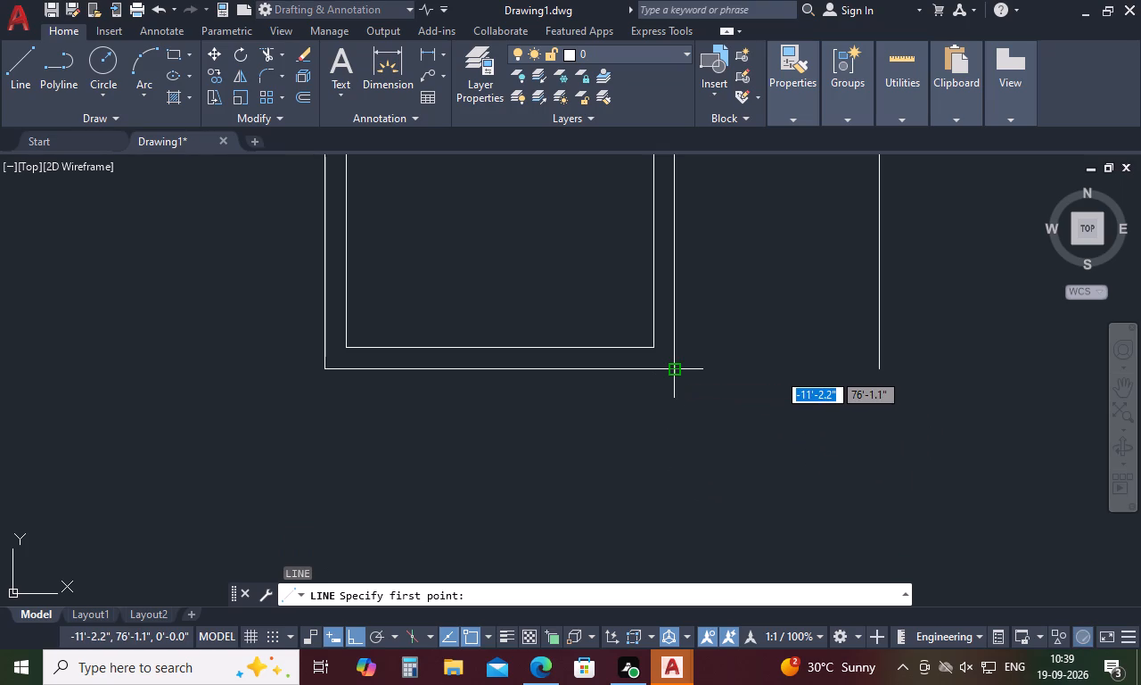
pyautogui.scroll(-2, 669, 417)
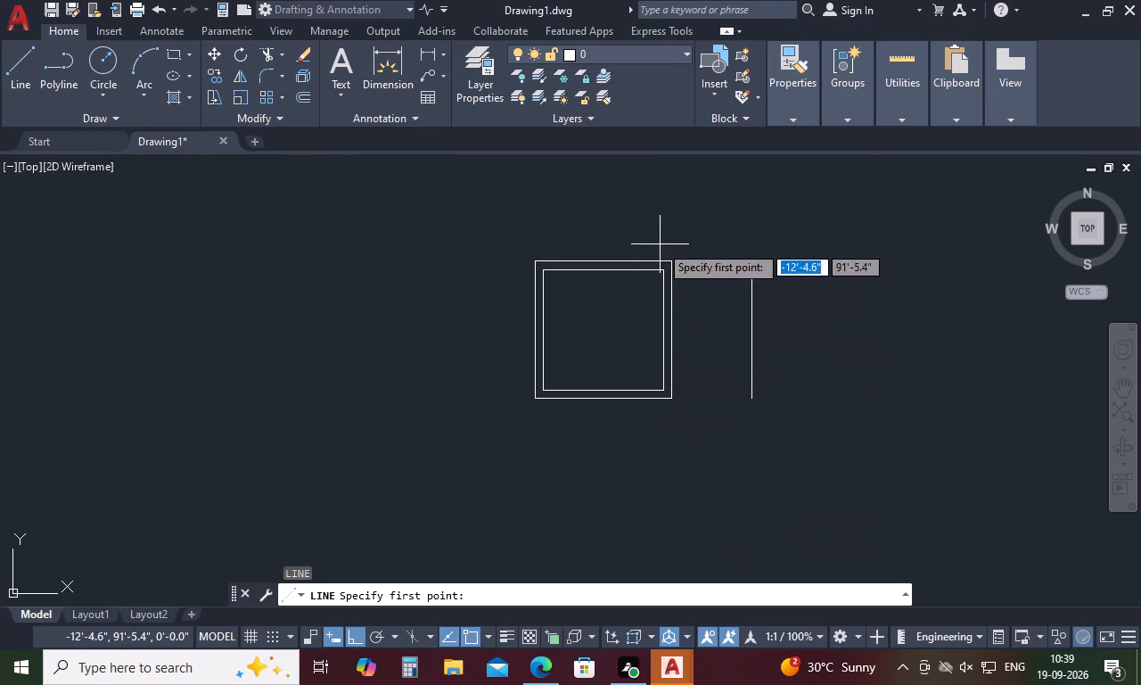
pyautogui.click(668, 259)
pyautogui.click(753, 257)
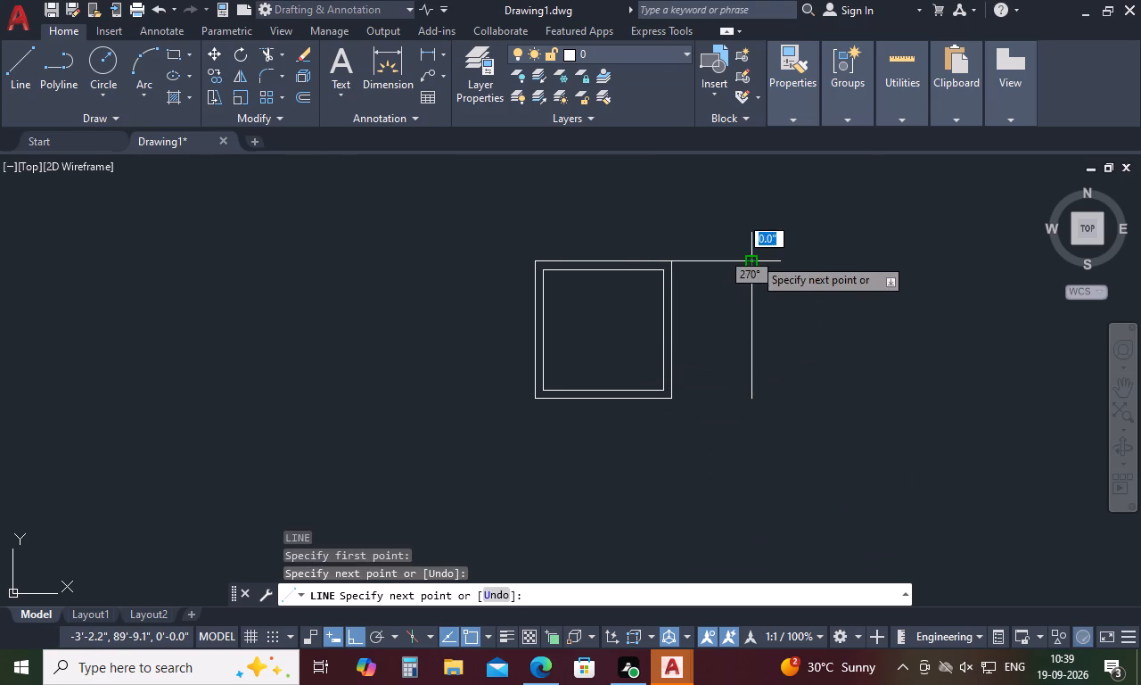
pyautogui.press('Escape')
# Offset the new top line 10" downward and the new right vertical line 10" to the left.
pyautogui.write('o')
pyautogui.press('space')
pyautogui.write('10')
pyautogui.press('space')
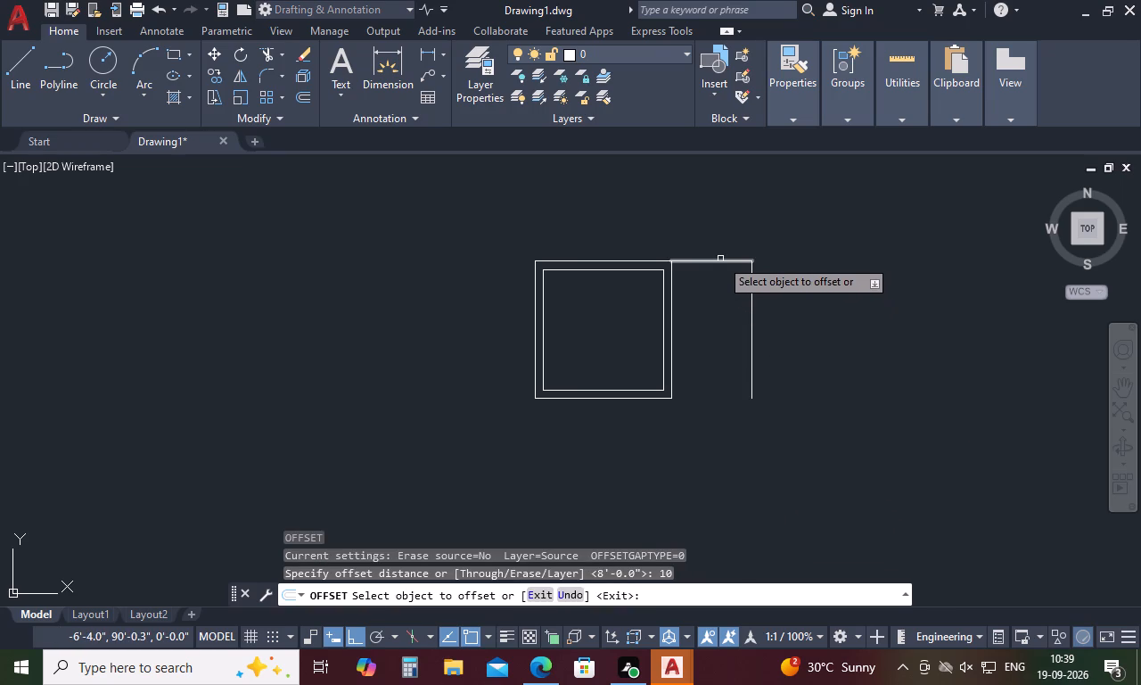
pyautogui.click(730, 261)
pyautogui.click(722, 299)
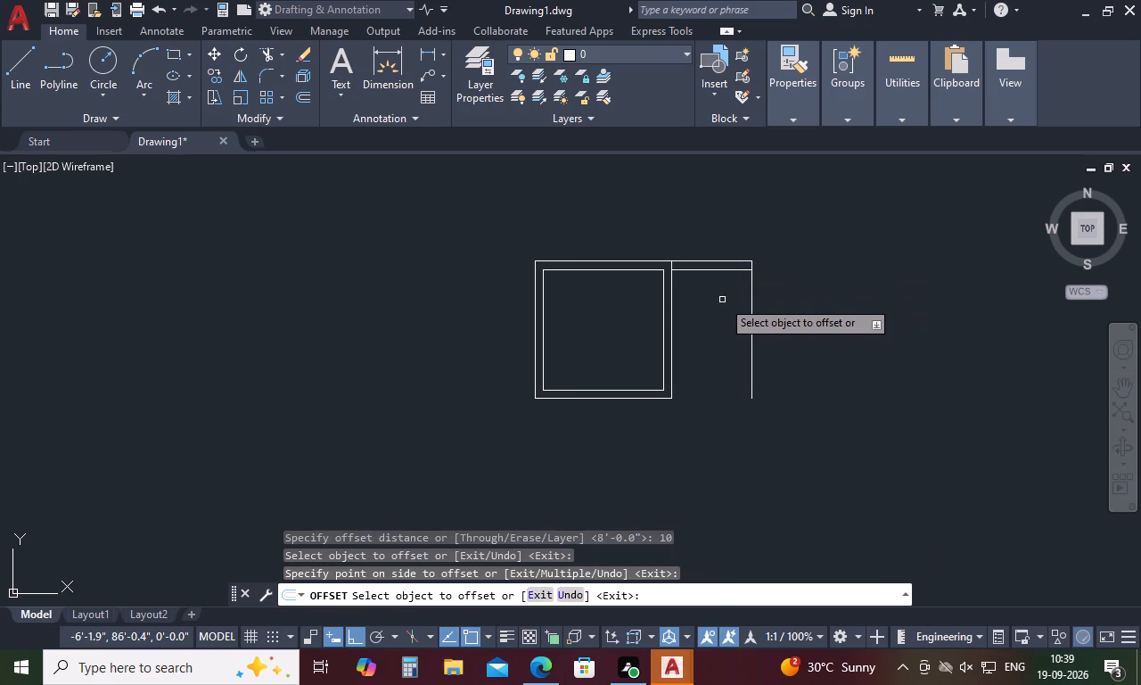
pyautogui.click(752, 318)
pyautogui.click(722, 334)
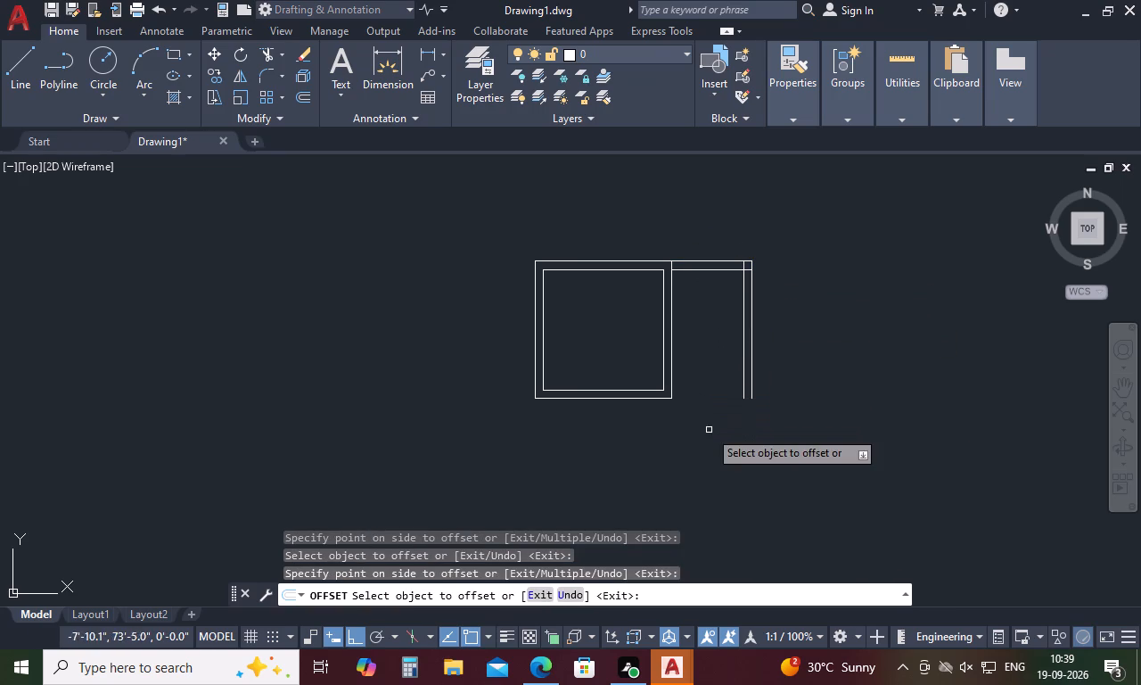
pyautogui.scroll(2, 743, 391)
pyautogui.scroll(-1, 743, 391)
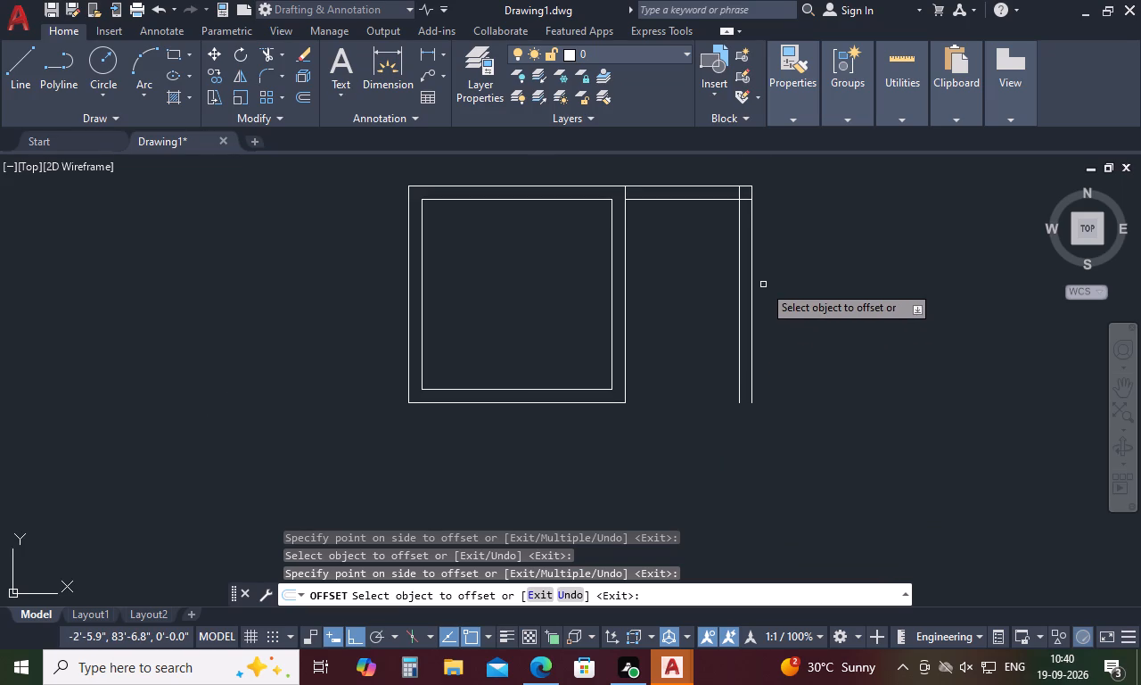
pyautogui.press('Escape')
# Trim the overlapping ends of the two inner offset lines at the second room's upper-right corner.
pyautogui.write('tr')
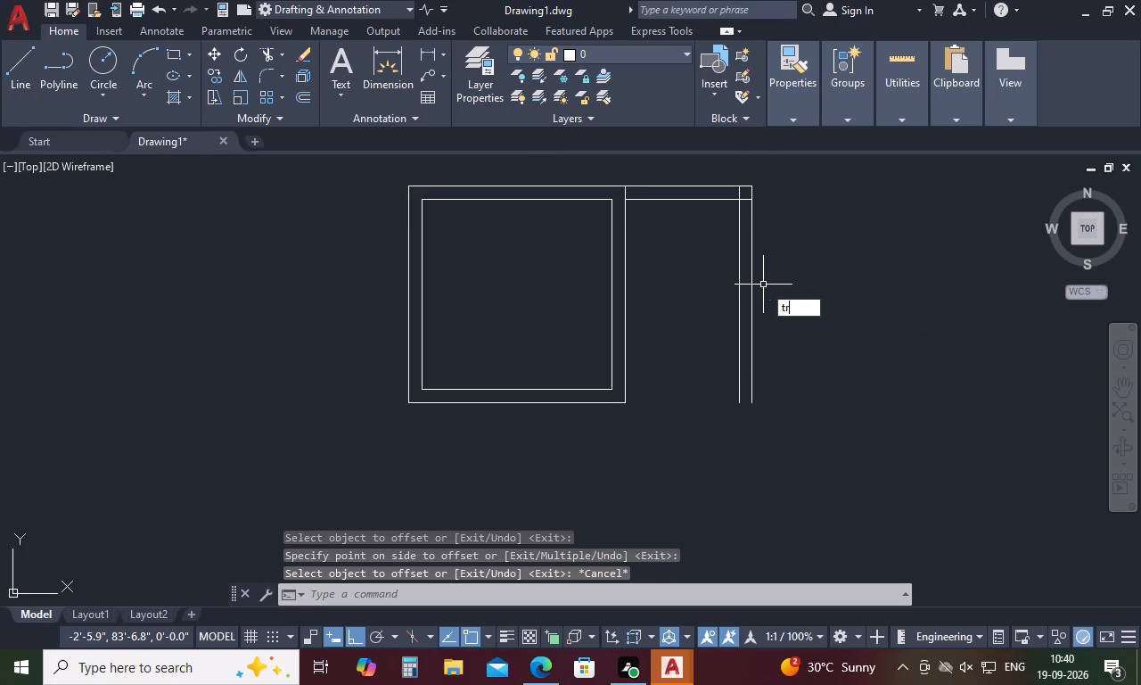
pyautogui.press('space')
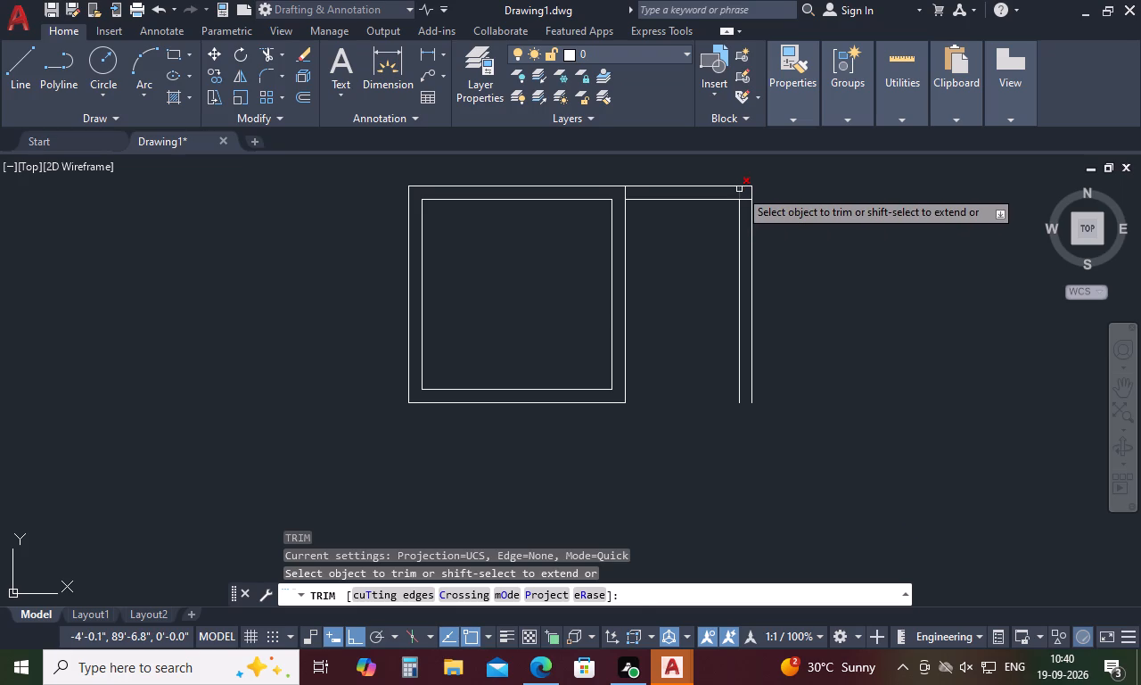
pyautogui.click(739, 189)
pyautogui.click(748, 201)
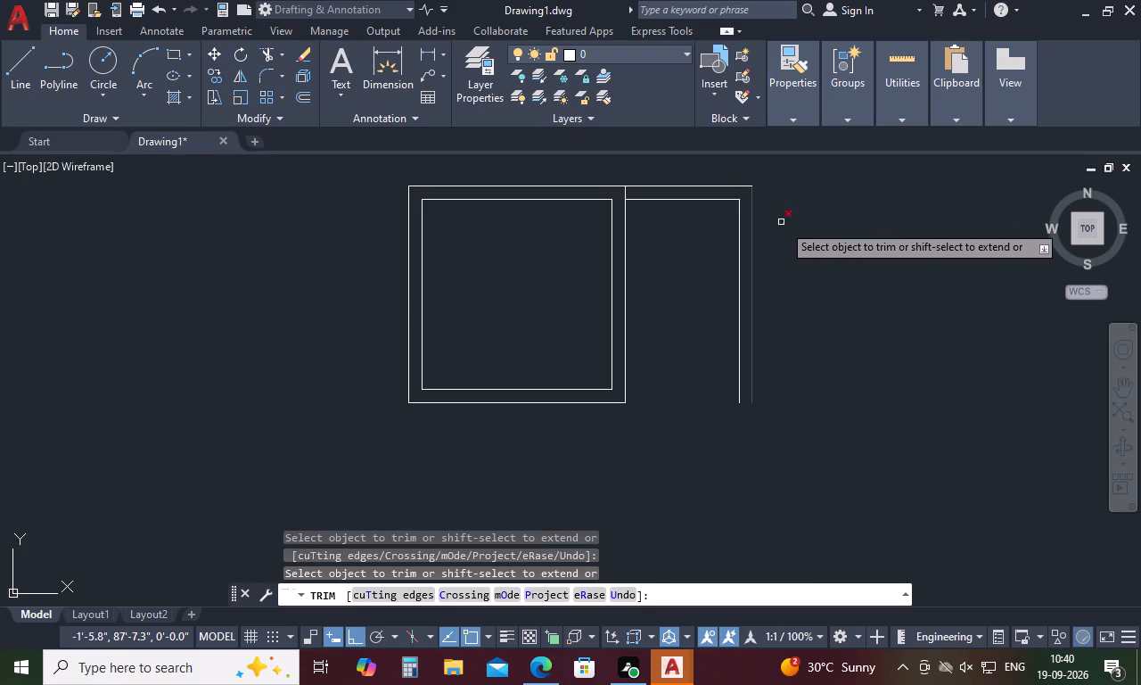
pyautogui.press('Escape')
# Offset the second room's inner top line 8' downward.
pyautogui.write('o')
pyautogui.press('space')
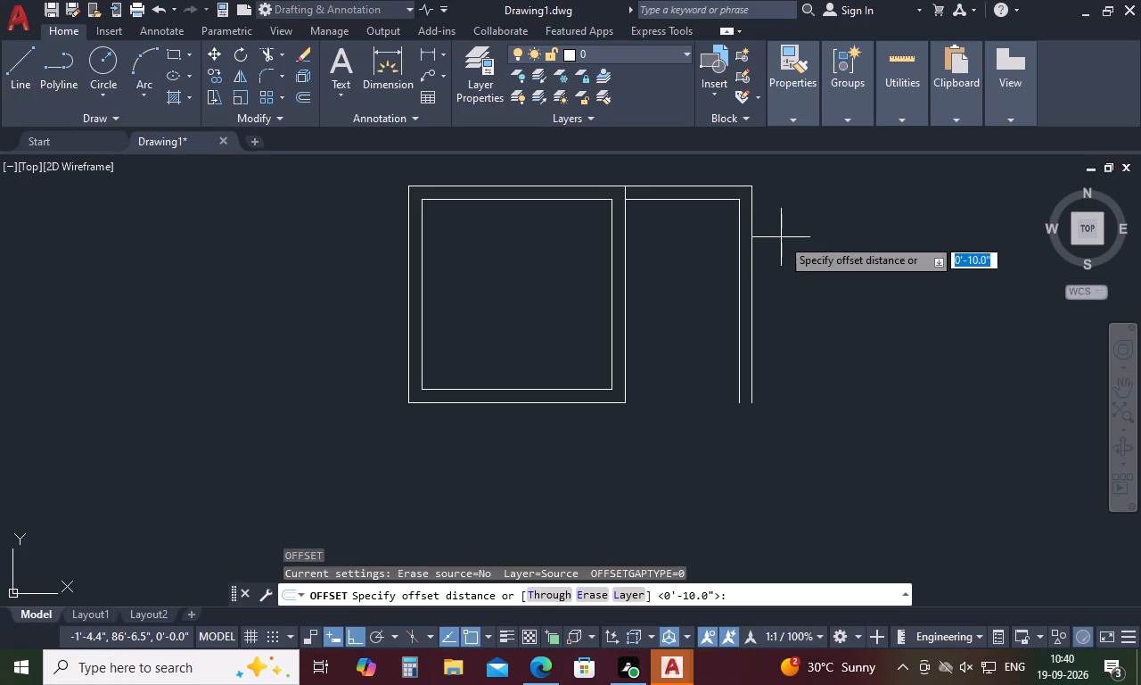
pyautogui.press('8')
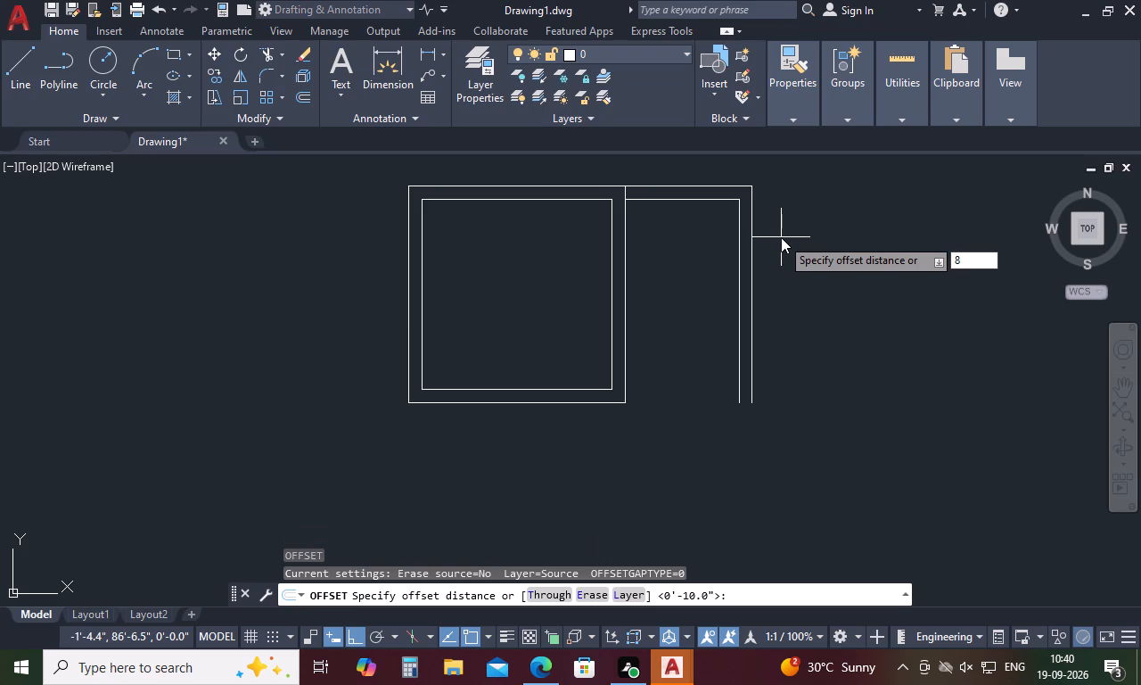
pyautogui.write("'")
pyautogui.press('space')
pyautogui.click(712, 200)
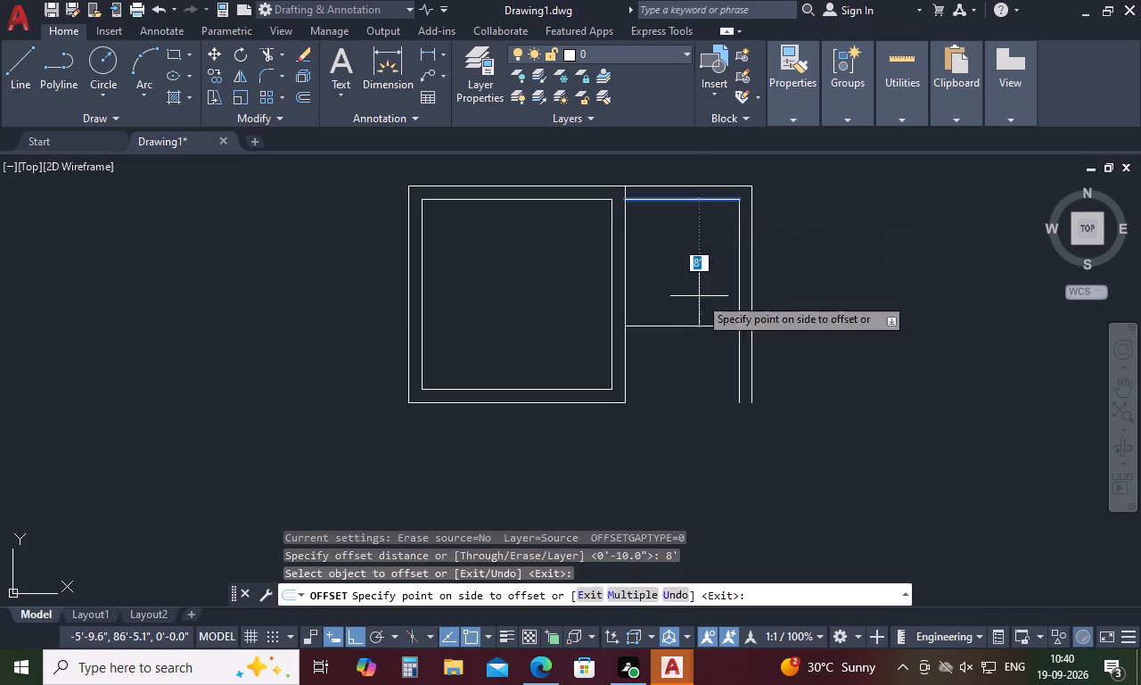
pyautogui.click(698, 298)
pyautogui.press('space')
# Offset the second room's lower line 10" downward for the bottom wall thickness.
pyautogui.press('space')
pyautogui.write('10')
pyautogui.press('space')
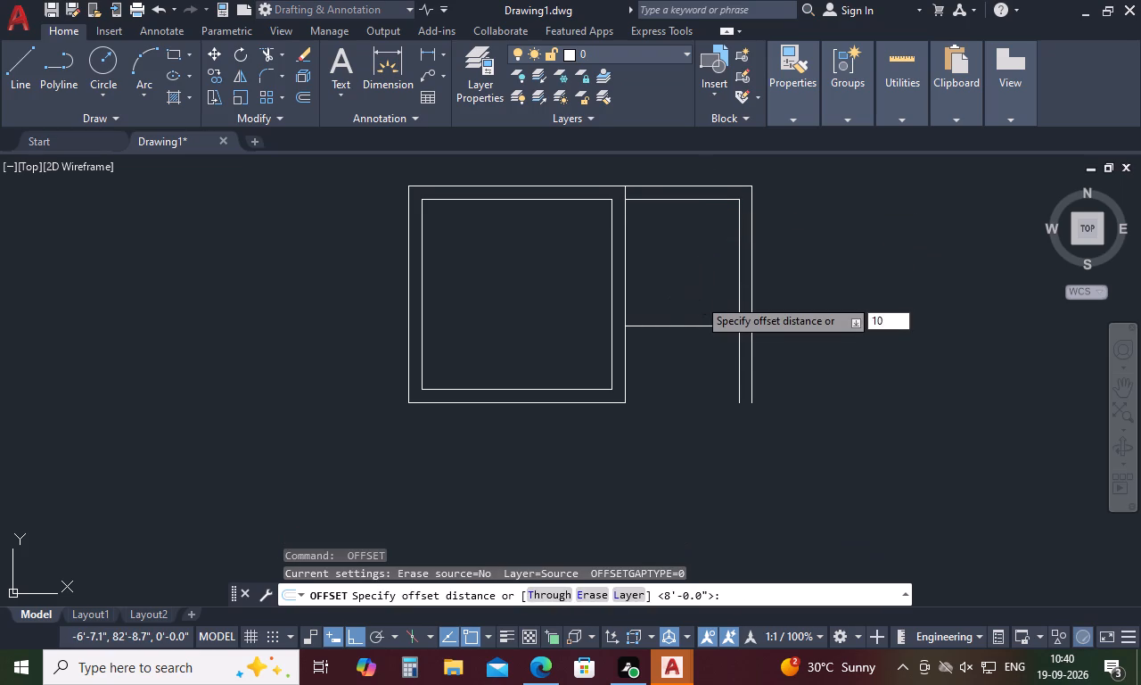
pyautogui.click(702, 326)
pyautogui.click(702, 382)
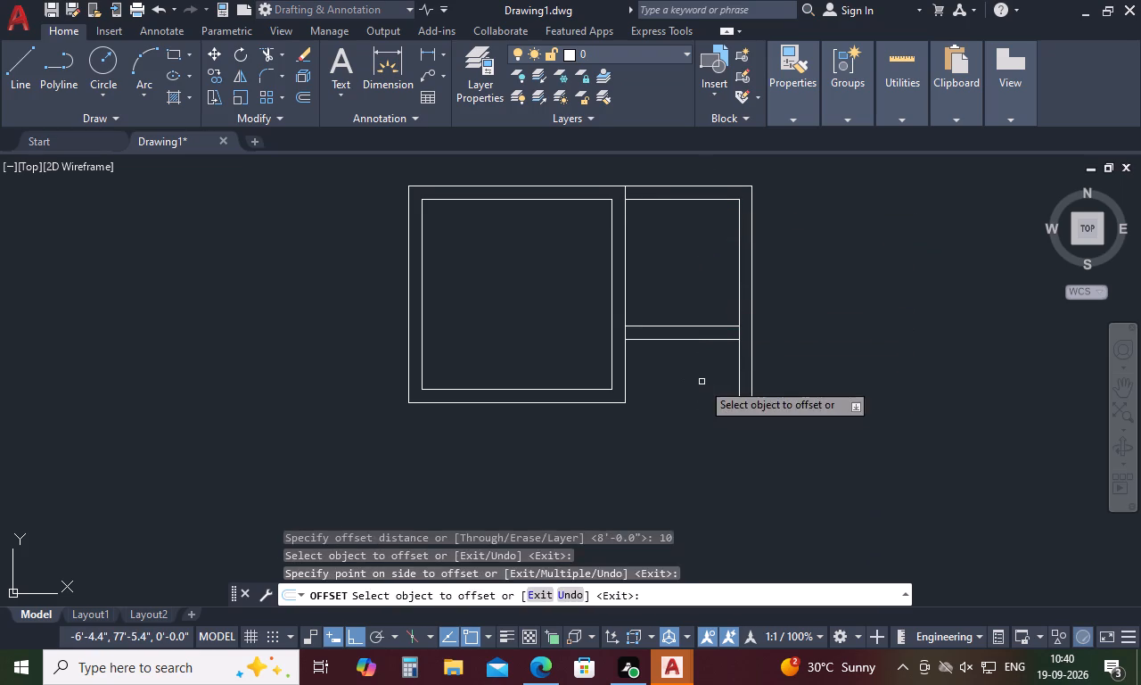
pyautogui.press('space')
pyautogui.press('Escape')
# Trim the vertical line pieces crossing the second room's top wall and both ends of its bottom wall.
pyautogui.write('tr')
pyautogui.press('space')
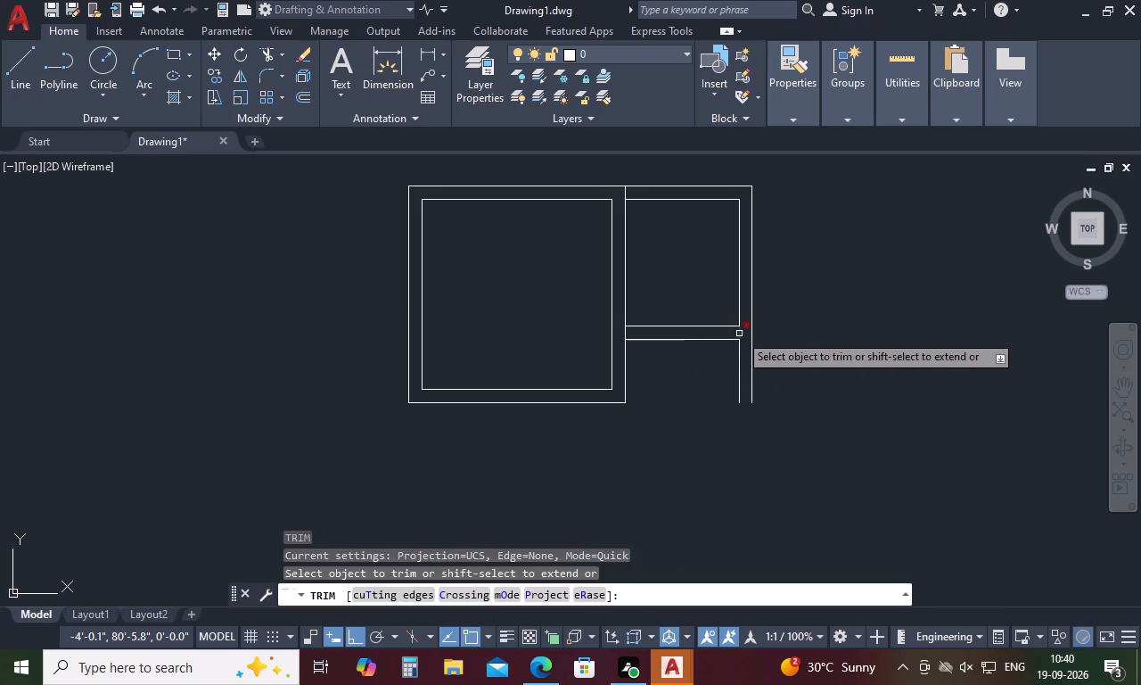
pyautogui.click(741, 334)
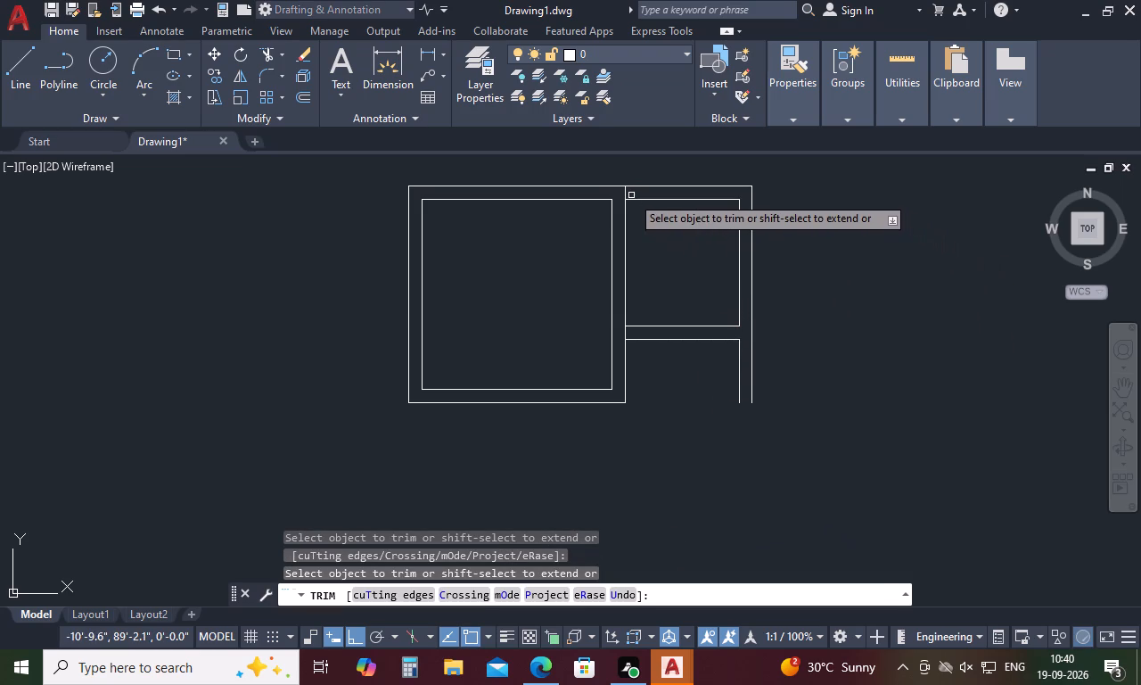
pyautogui.click(626, 195)
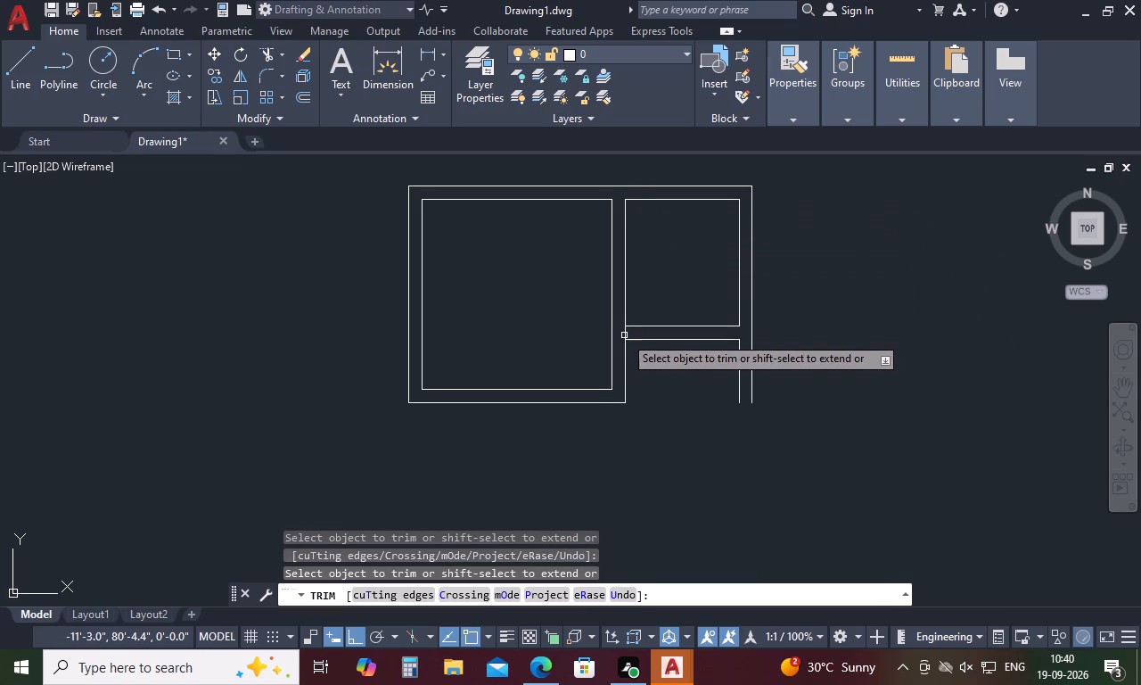
pyautogui.click(625, 335)
pyautogui.press('Escape')
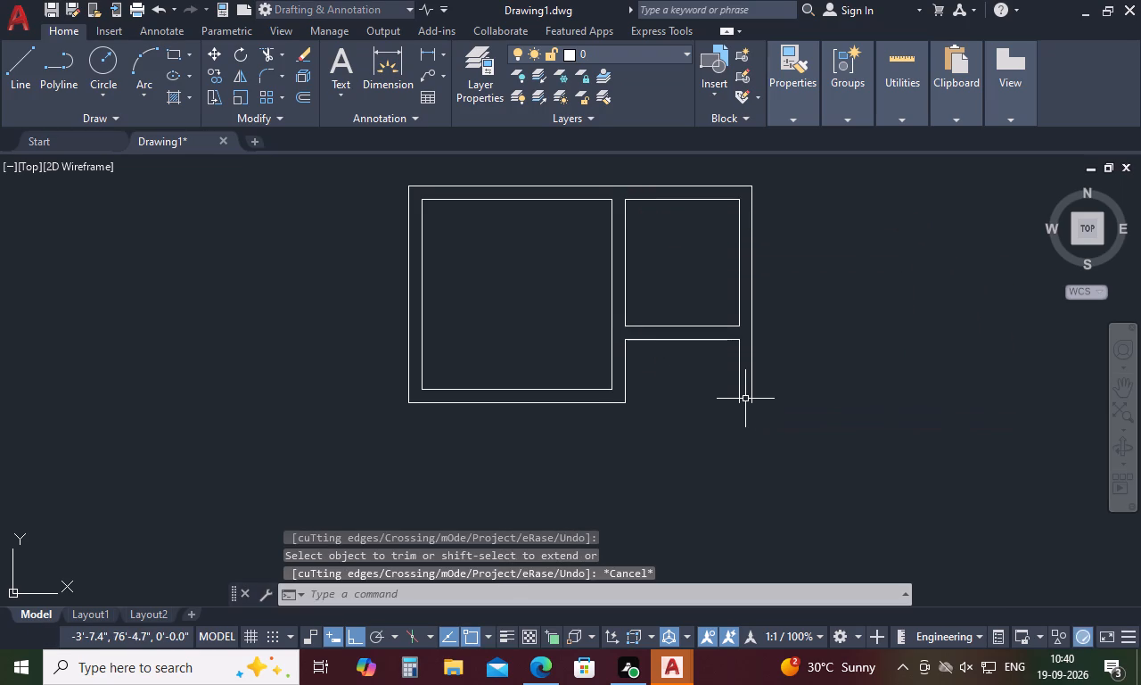
# Extend the second room's outer bottom line to meet the outer vertical line of its right wall.
pyautogui.write('ex')
pyautogui.press('space')
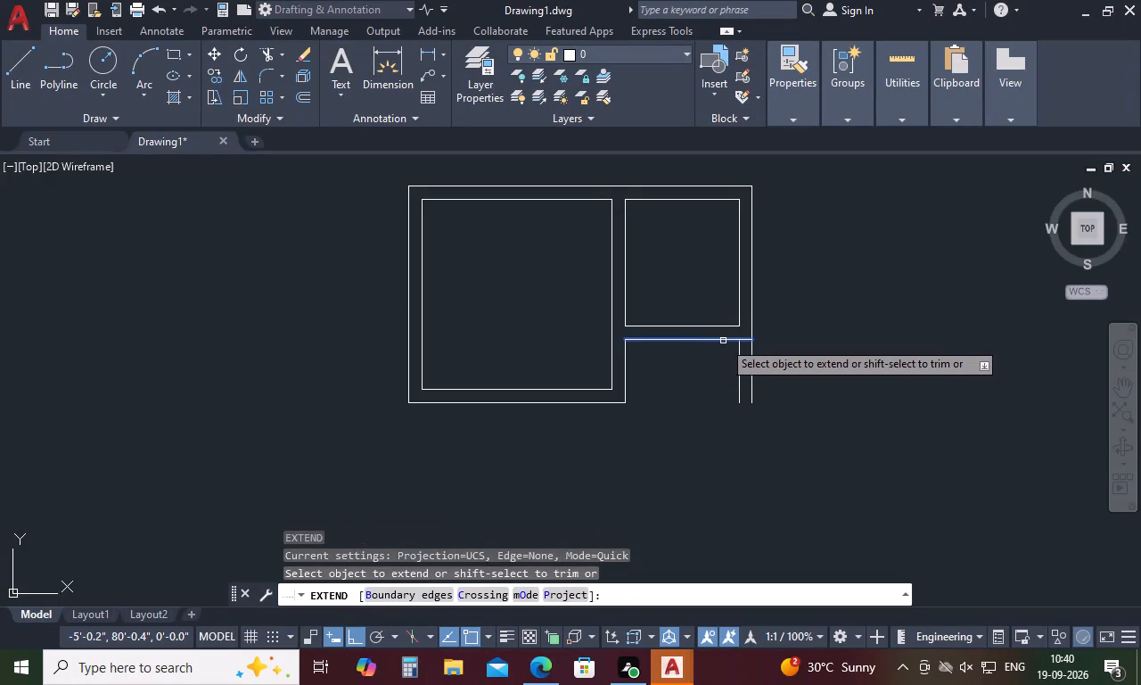
pyautogui.click(723, 341)
pyautogui.press('Escape')
# Trim the two leftover vertical line ends hanging below the second room's bottom wall.
pyautogui.write('tr')
pyautogui.press('space')
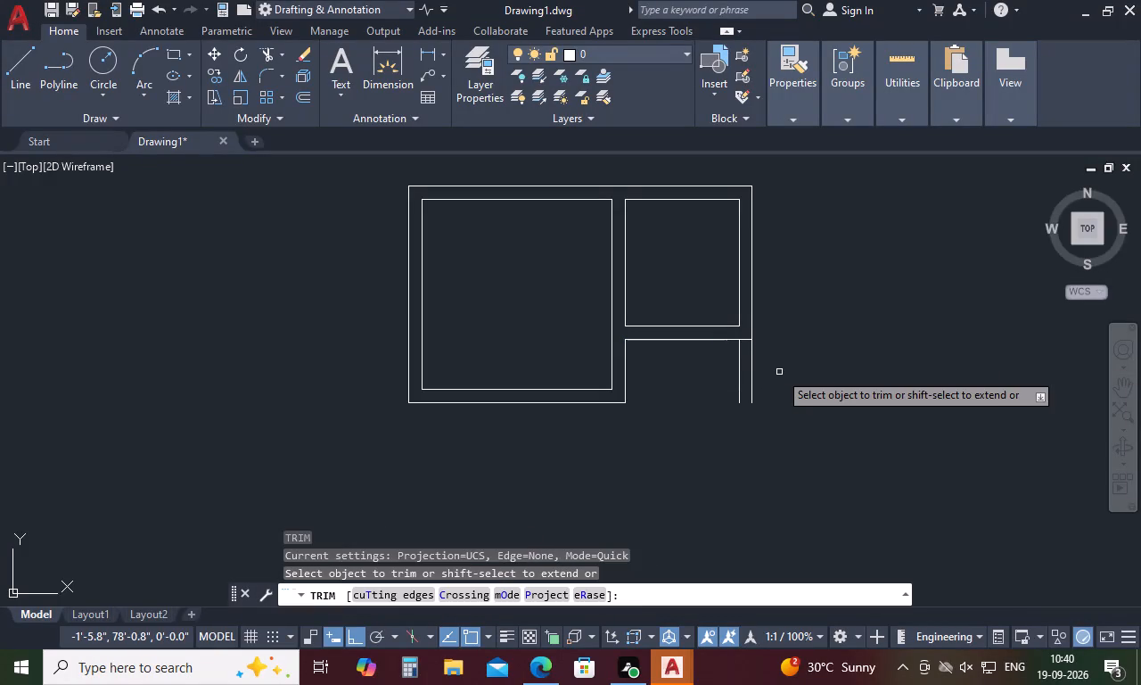
pyautogui.click(739, 379)
pyautogui.click(754, 375)
pyautogui.scroll(-2, 677, 426)
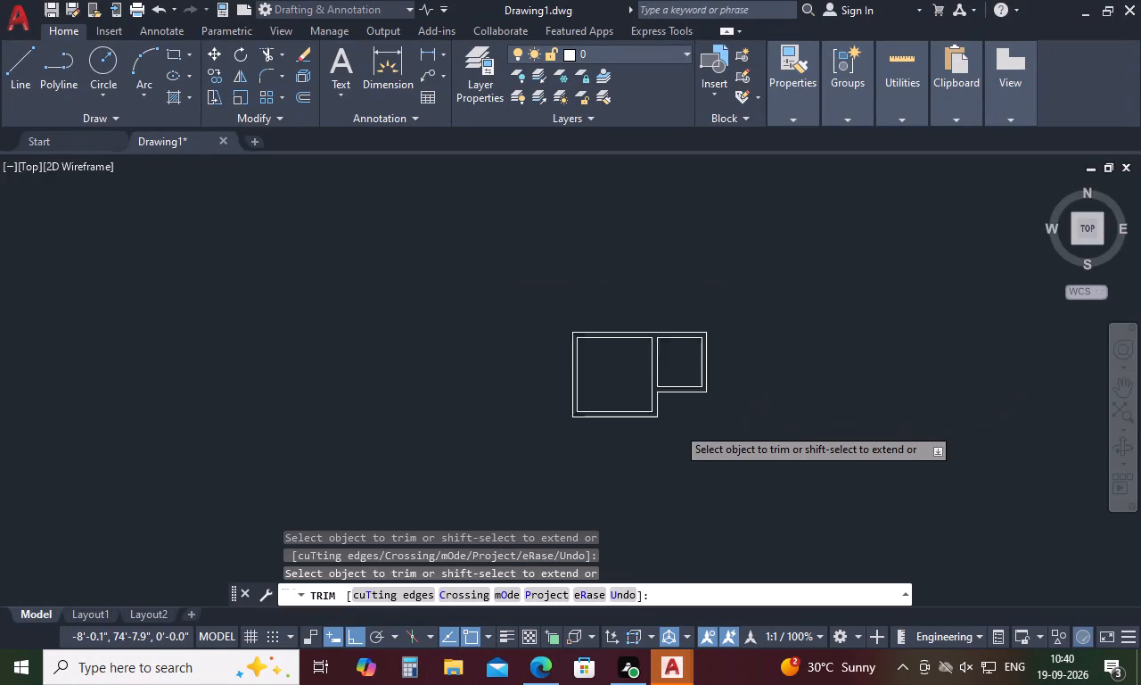
pyautogui.scroll(-1, 677, 426)
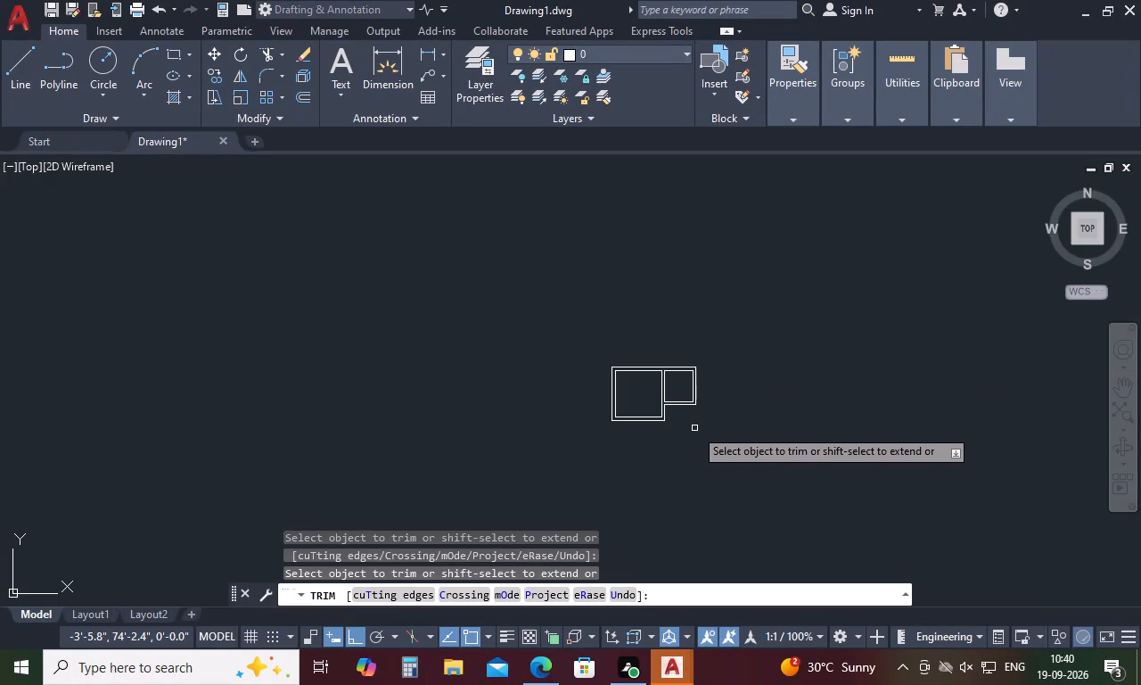
pyautogui.scroll(1, 694, 428)
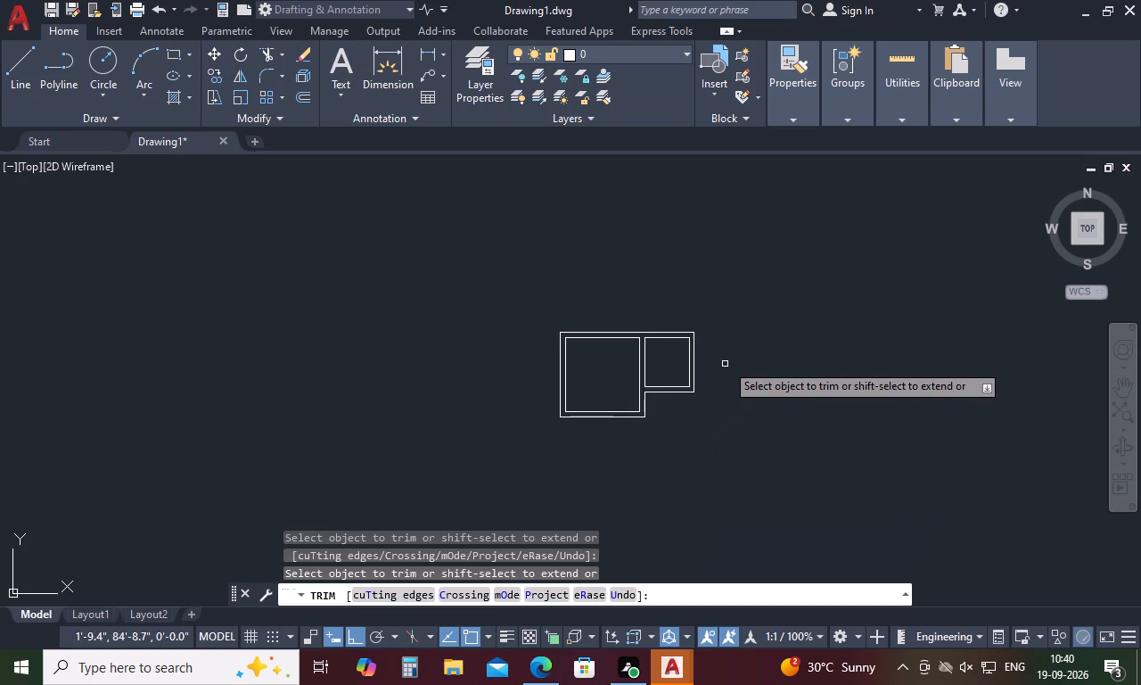
pyautogui.scroll(2, 726, 363)
pyautogui.press('Escape')
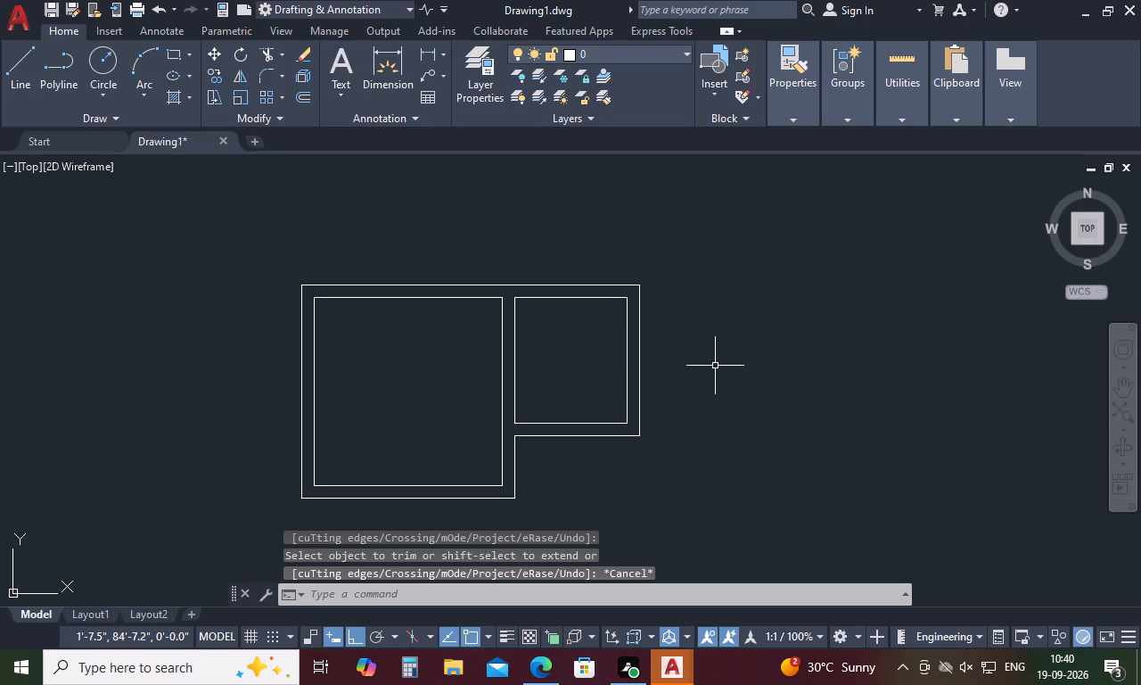
# Measure the second room's width from its inner upper-left corner to the inner and outer lines of its right wall.
pyautogui.write('di')
pyautogui.press('space')
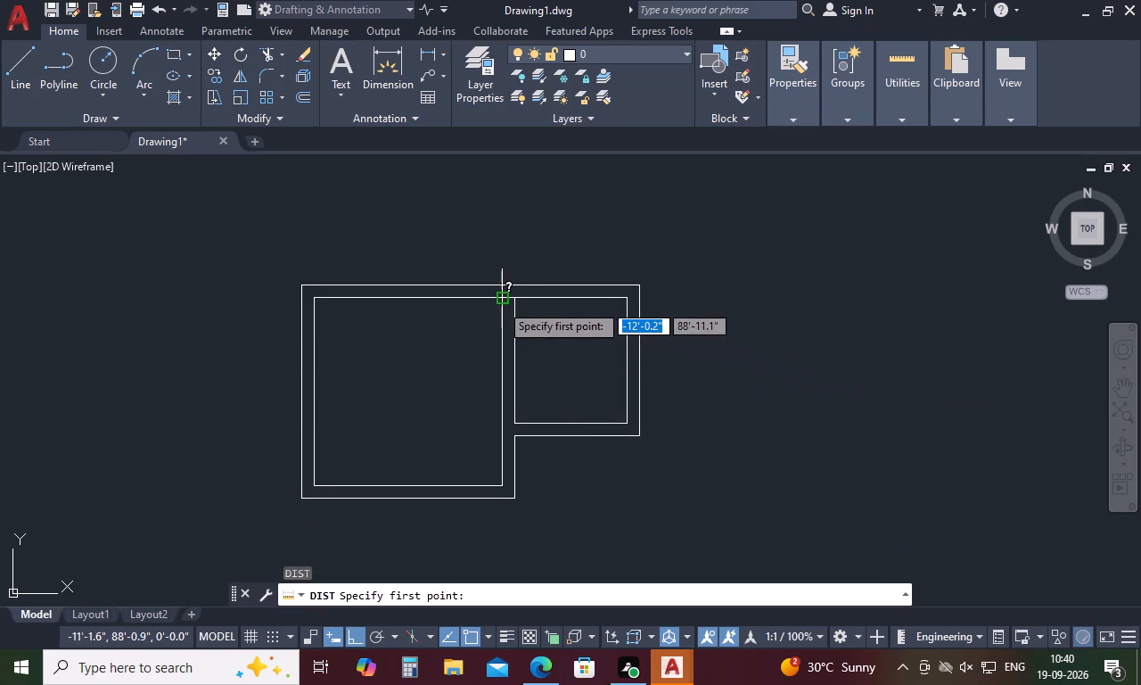
pyautogui.scroll(4, 513, 298)
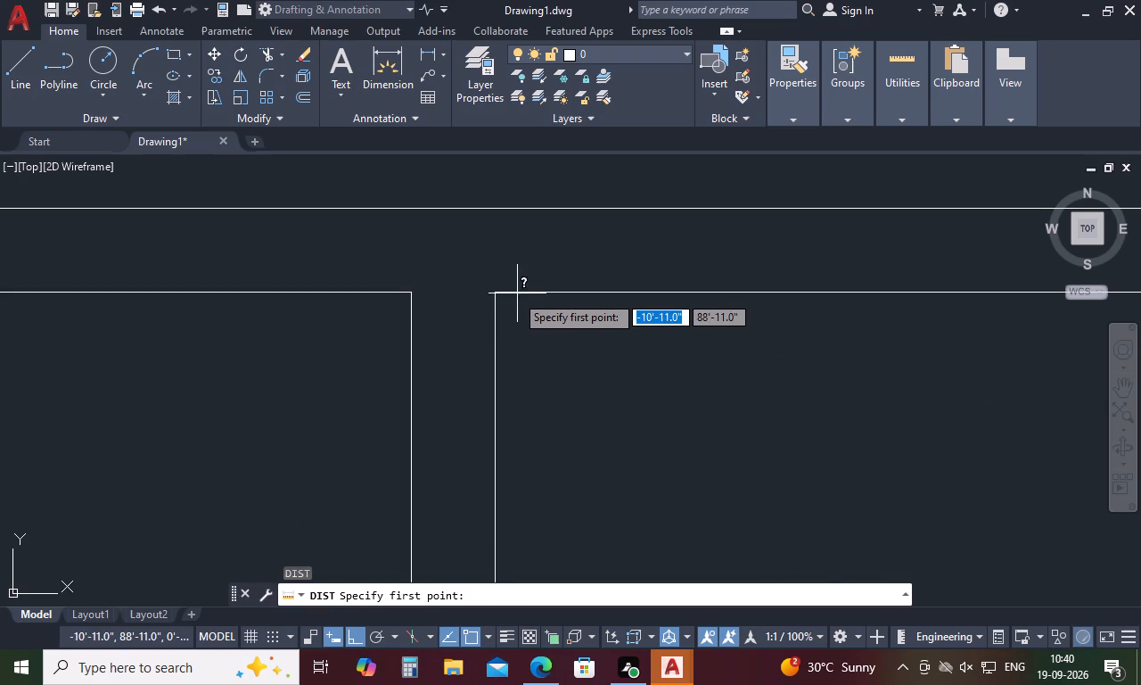
pyautogui.click(496, 296)
pyautogui.scroll(-4, 496, 296)
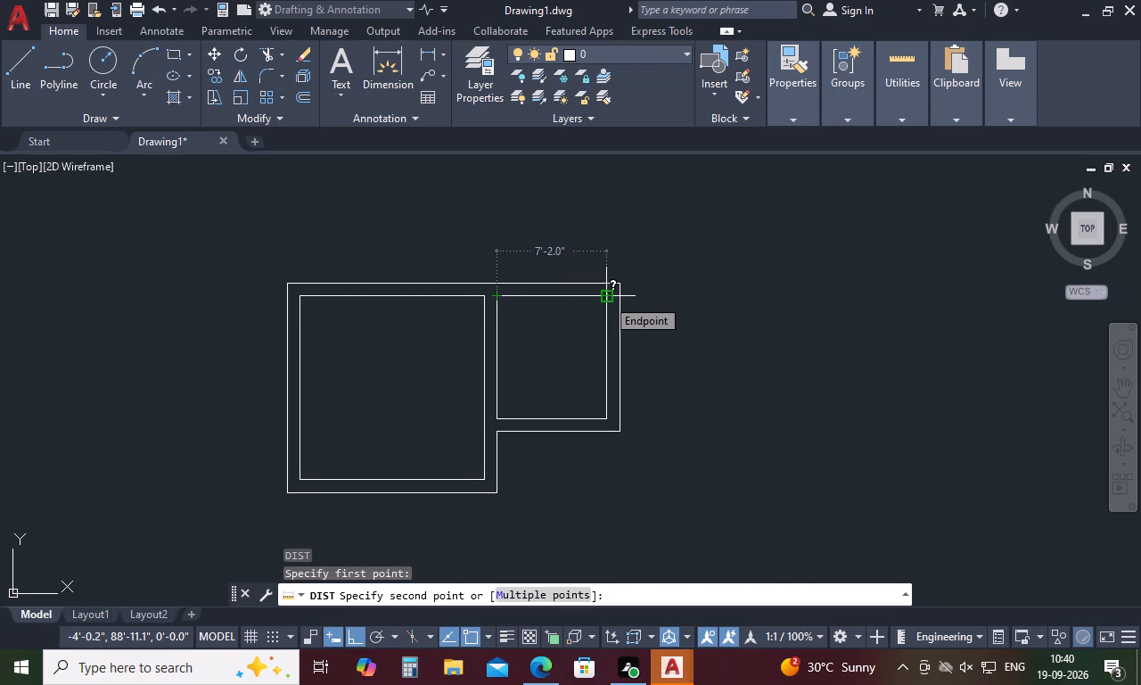
pyautogui.scroll(3, 597, 300)
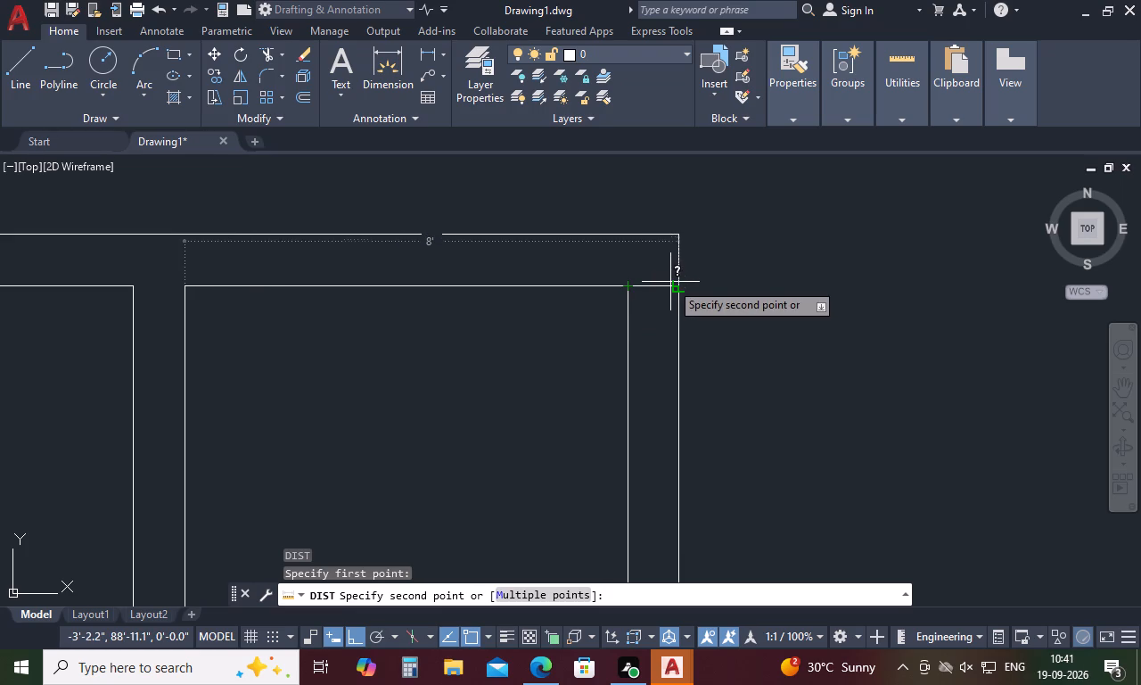
pyautogui.press('Escape')
# Delete the inner vertical line of the second room's right wall.
pyautogui.scroll(-4, 665, 283)
pyautogui.click(660, 321)
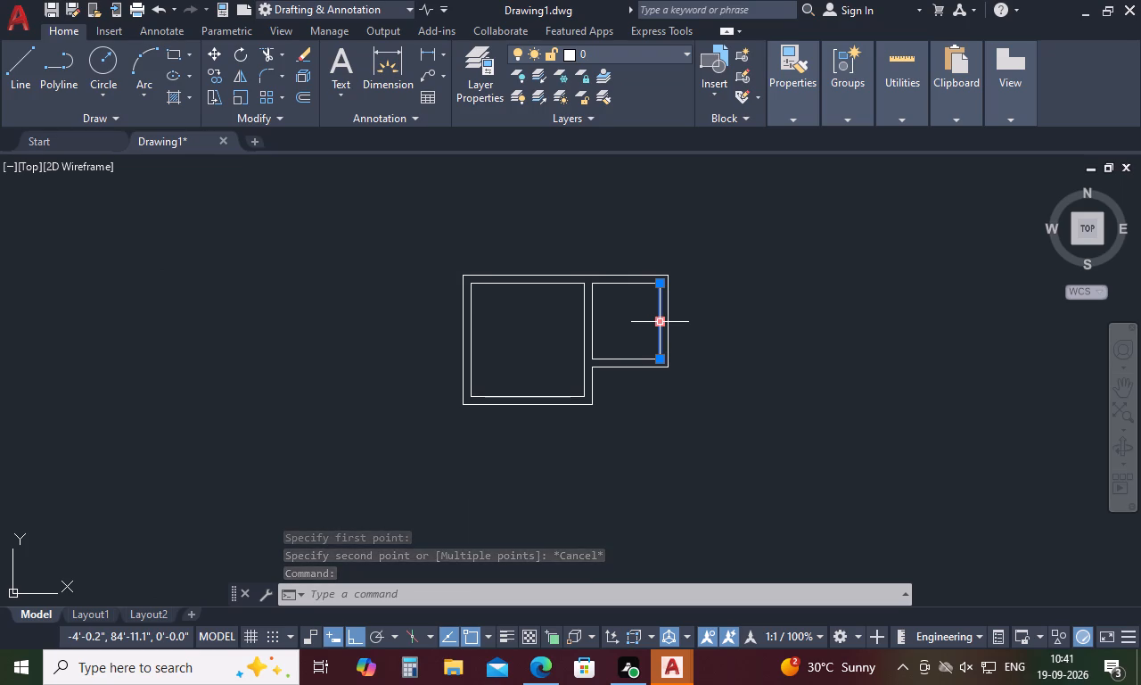
pyautogui.press('Delete')
pyautogui.press('Escape')
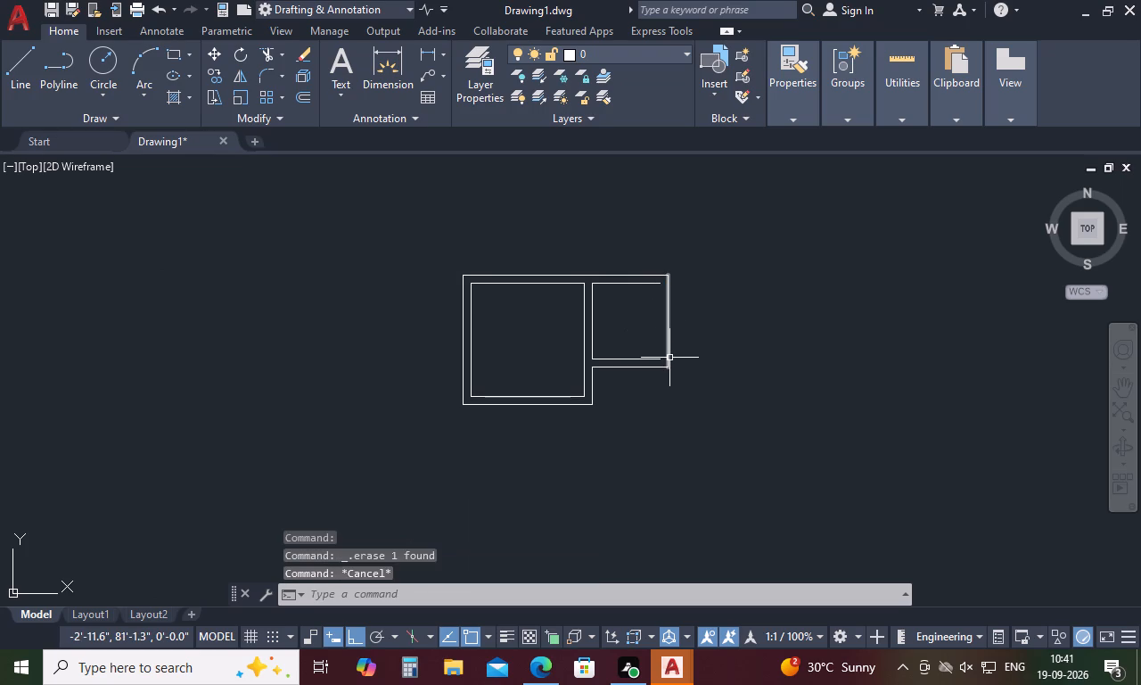
# Offset the second room's remaining right wall line 10" outward to the right.
pyautogui.write('o 1')
pyautogui.write('0')
pyautogui.press('space')
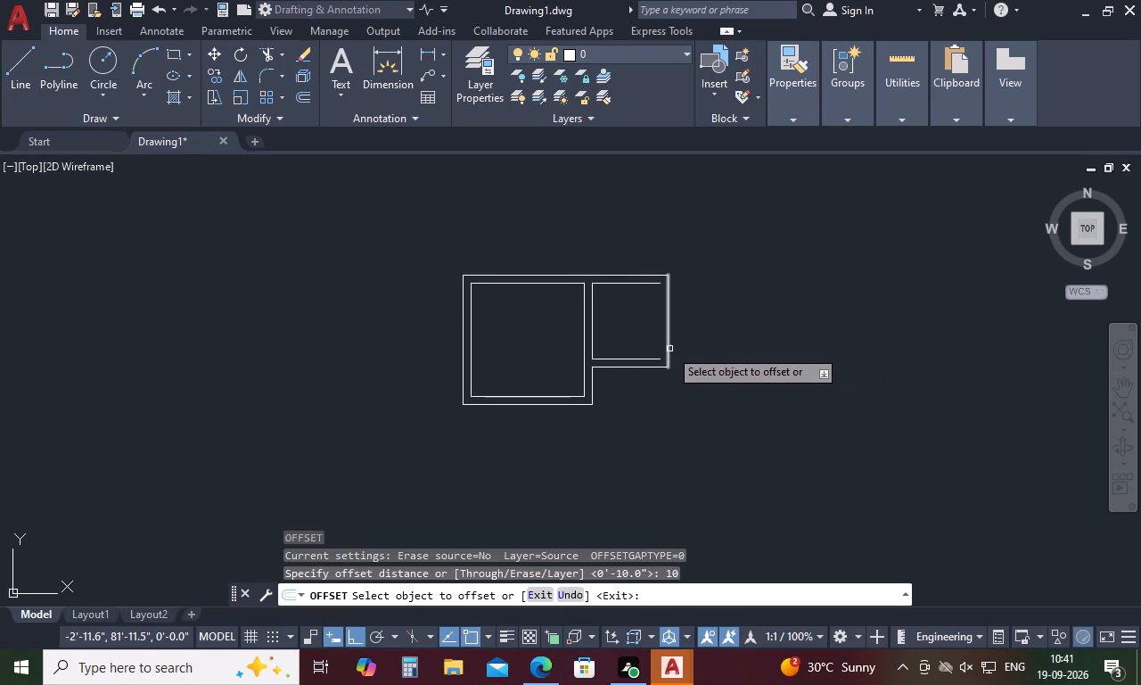
pyautogui.click(667, 334)
pyautogui.click(714, 335)
pyautogui.press('Escape')
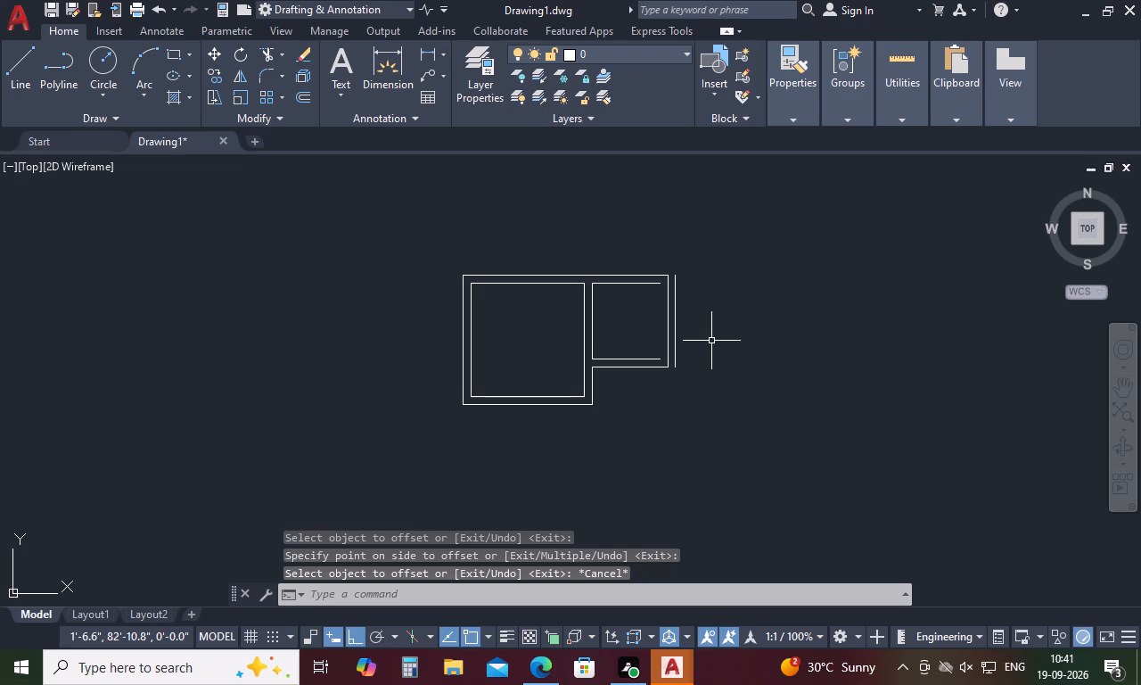
# Extend the second room's outer top and bottom lines to the new outer right line, and its inner ones to the inner right line.
pyautogui.write('ex')
pyautogui.press('space')
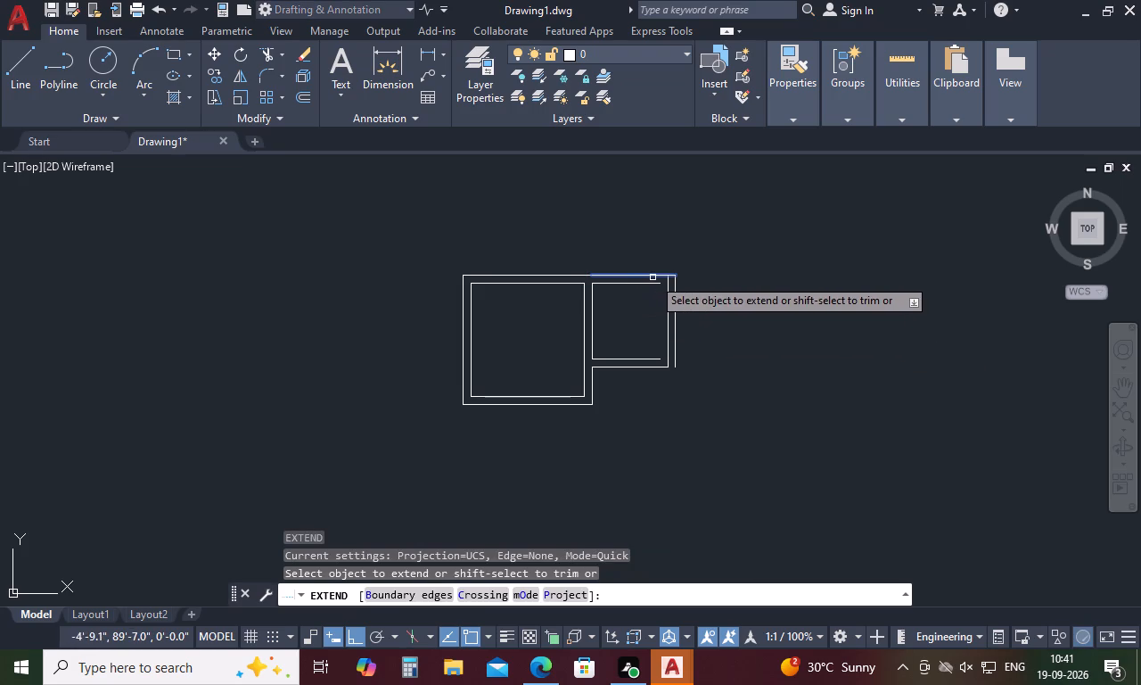
pyautogui.click(653, 277)
pyautogui.click(662, 367)
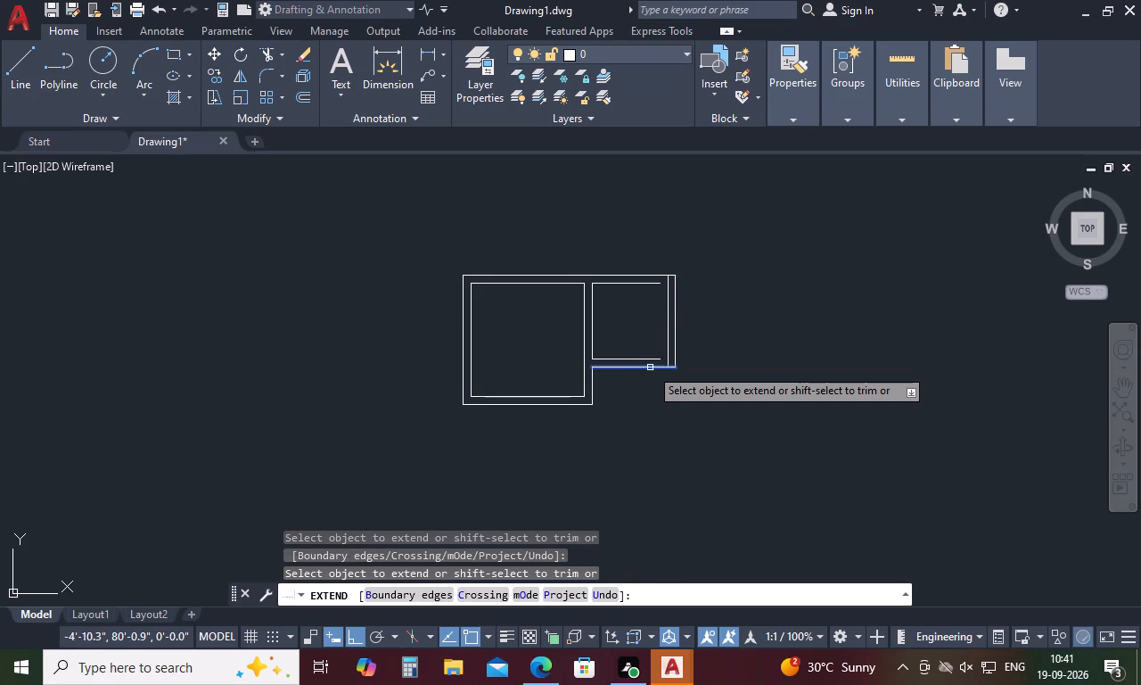
pyautogui.click(652, 359)
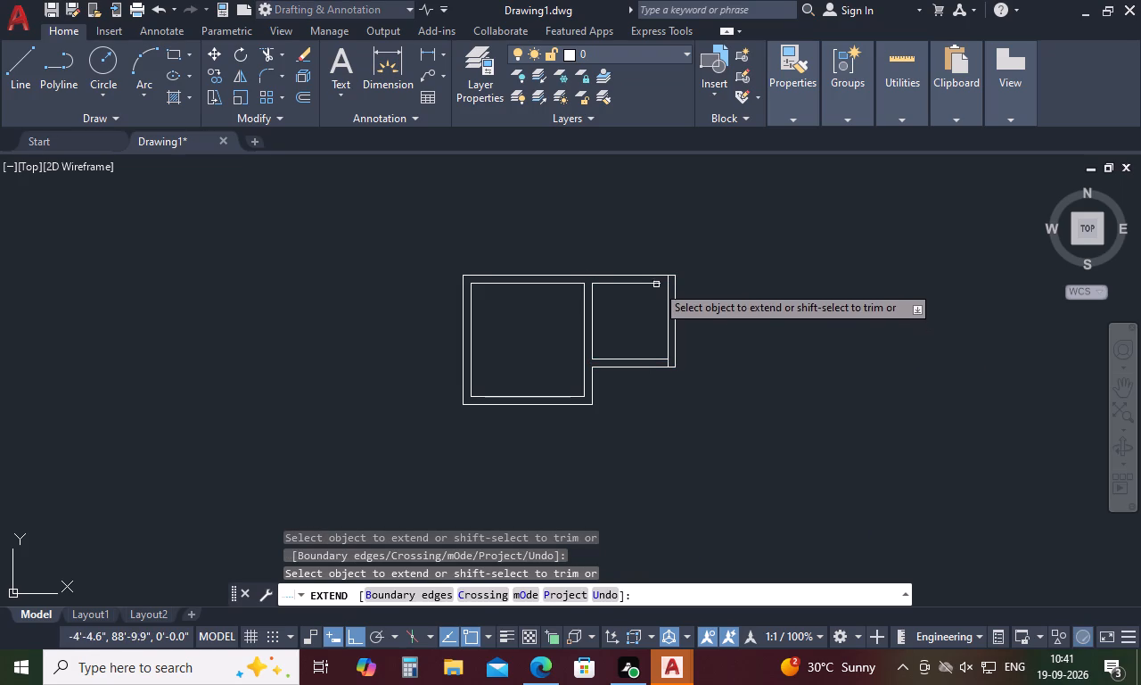
pyautogui.click(657, 284)
pyautogui.press('Escape')
# Trim the inner right wall line where it crosses the second room's top and bottom walls.
pyautogui.write('tr')
pyautogui.press('space')
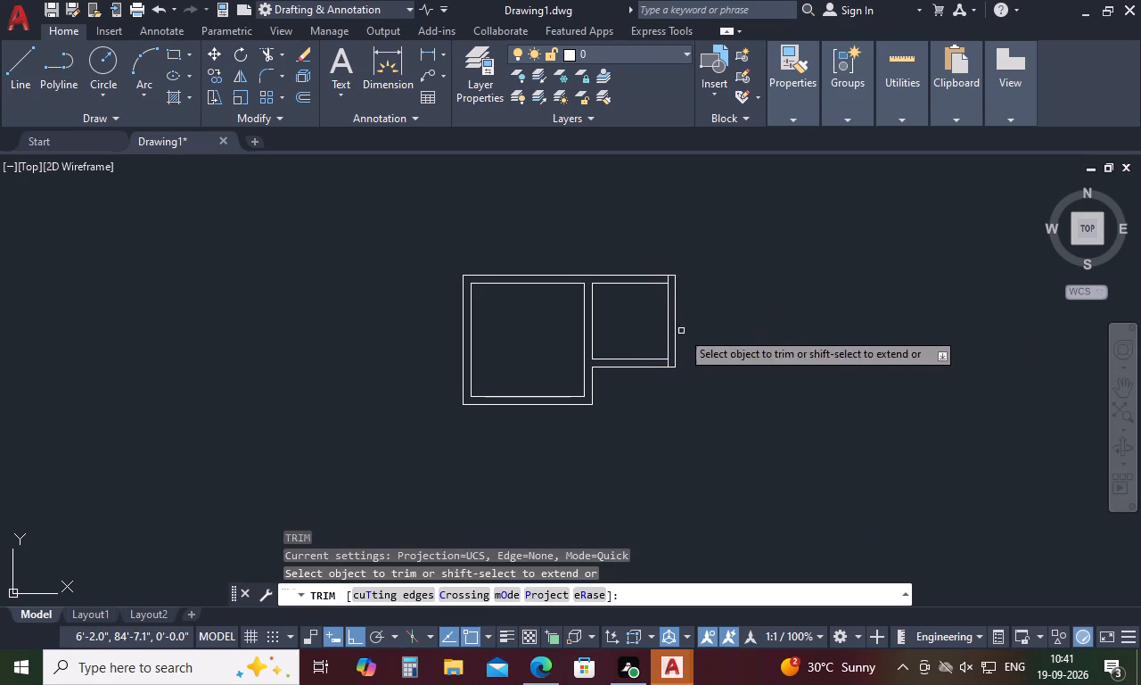
pyautogui.scroll(4, 669, 279)
pyautogui.moveTo(669, 279); pyautogui.dragTo(634, 281)
pyautogui.scroll(-5, 633, 281)
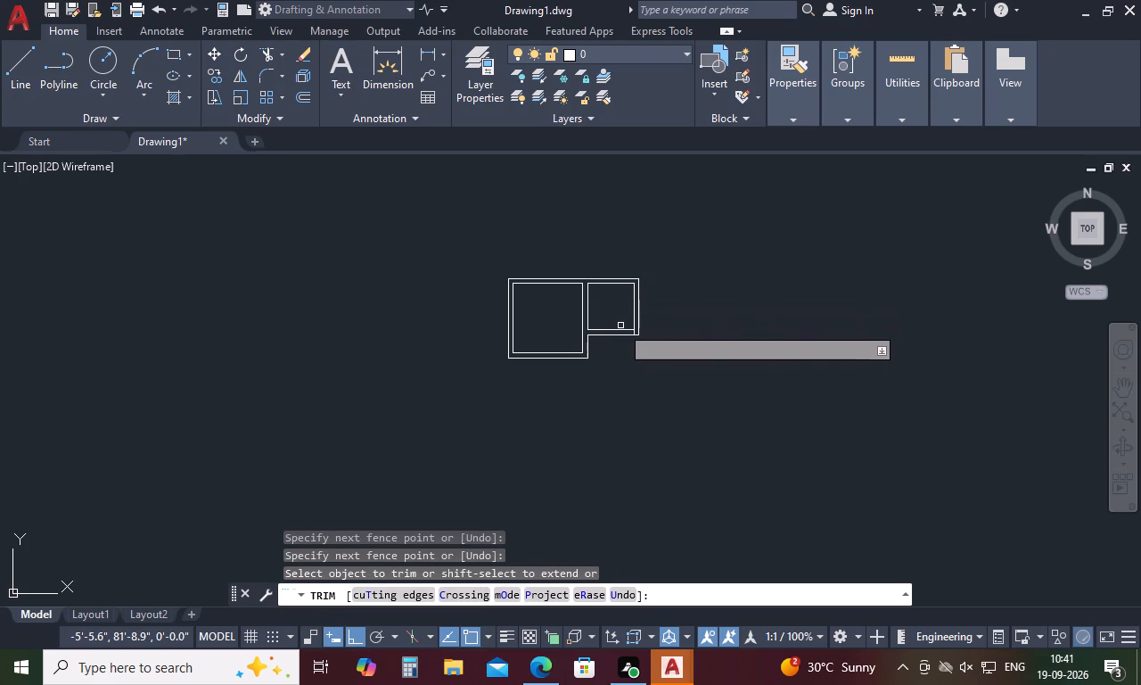
pyautogui.scroll(3, 620, 336)
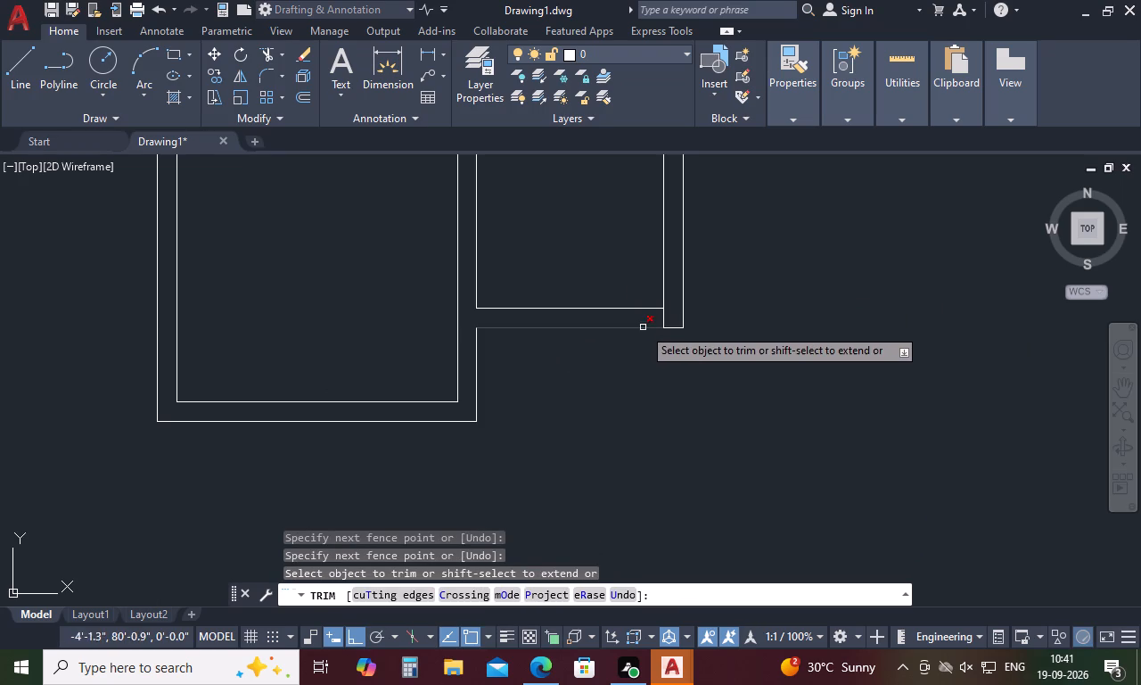
pyautogui.scroll(1, 658, 318)
pyautogui.moveTo(677, 317); pyautogui.dragTo(660, 323)
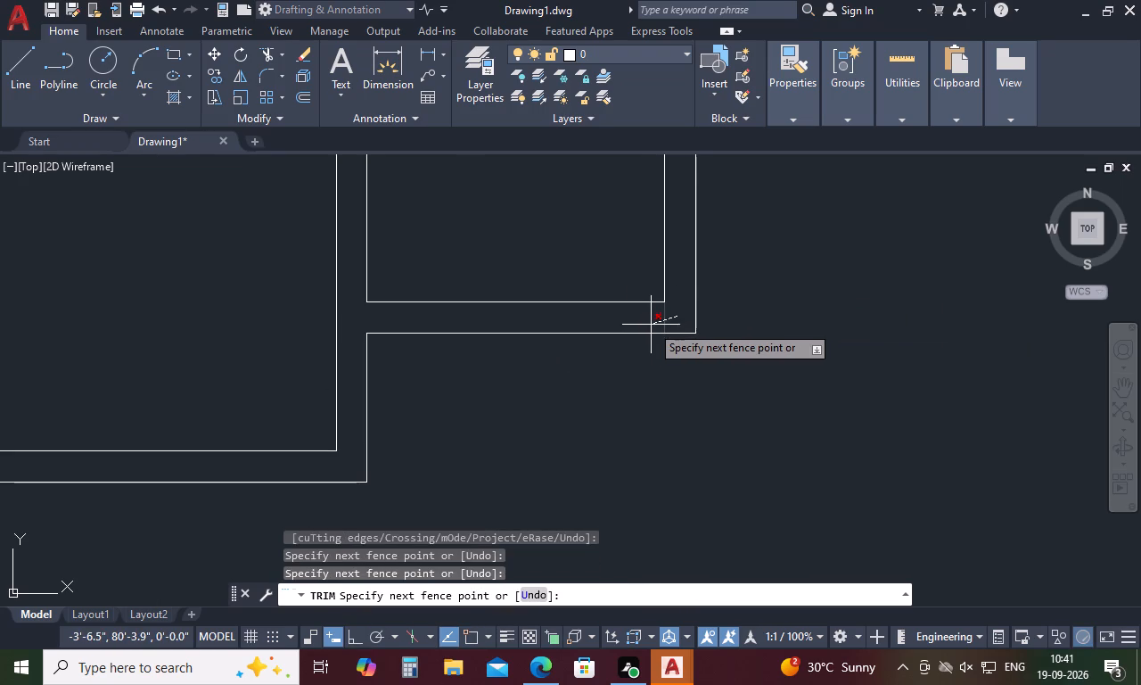
pyautogui.click(651, 325)
pyautogui.scroll(-4, 651, 325)
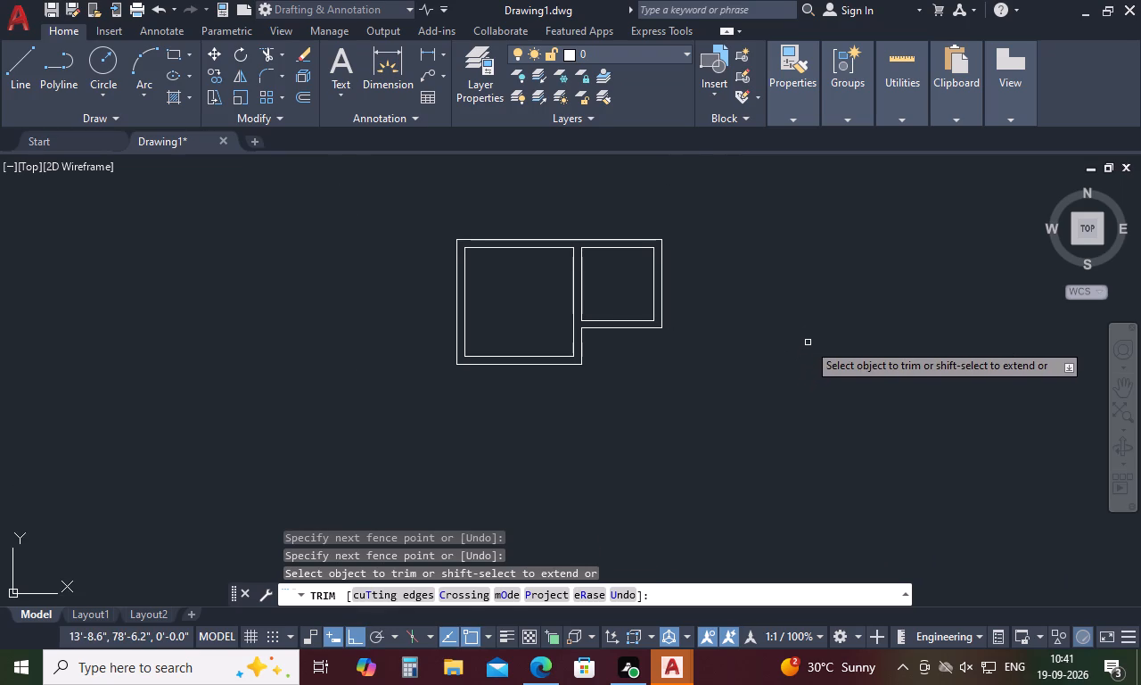
pyautogui.press('Escape')
# Copy the second room's top, right and bottom wall lines from its outer upper-left corner to its outer upper-right corner, forming a third room.
pyautogui.moveTo(695, 222); pyautogui.dragTo(624, 321)
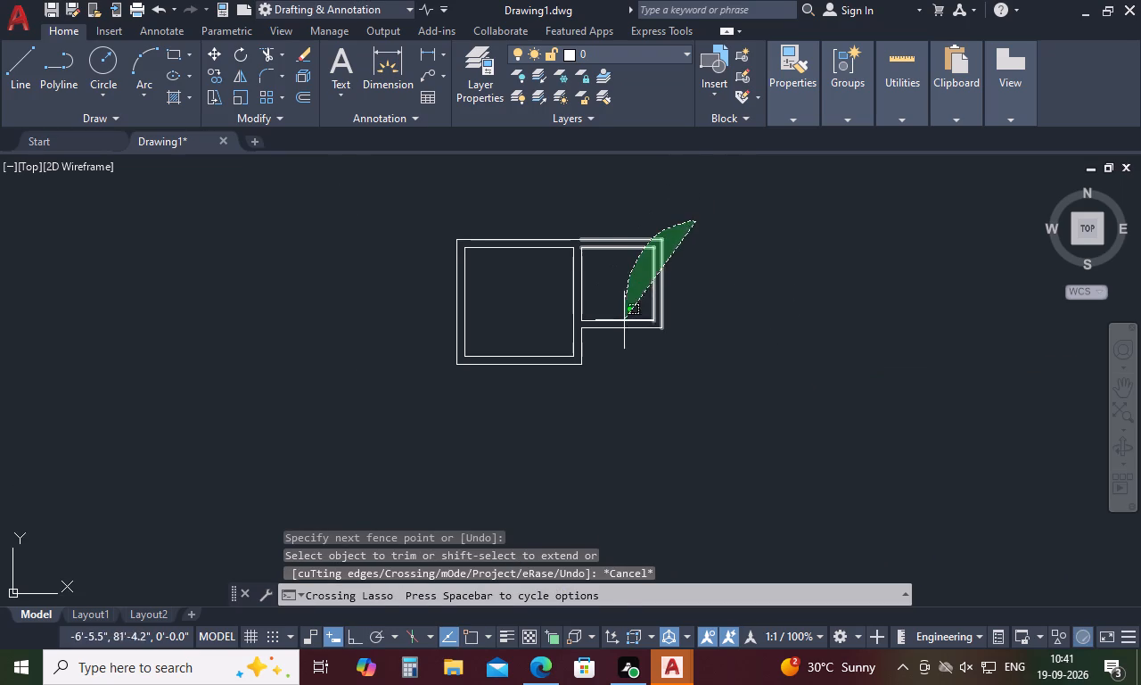
pyautogui.moveTo(624, 321); pyautogui.dragTo(647, 371)
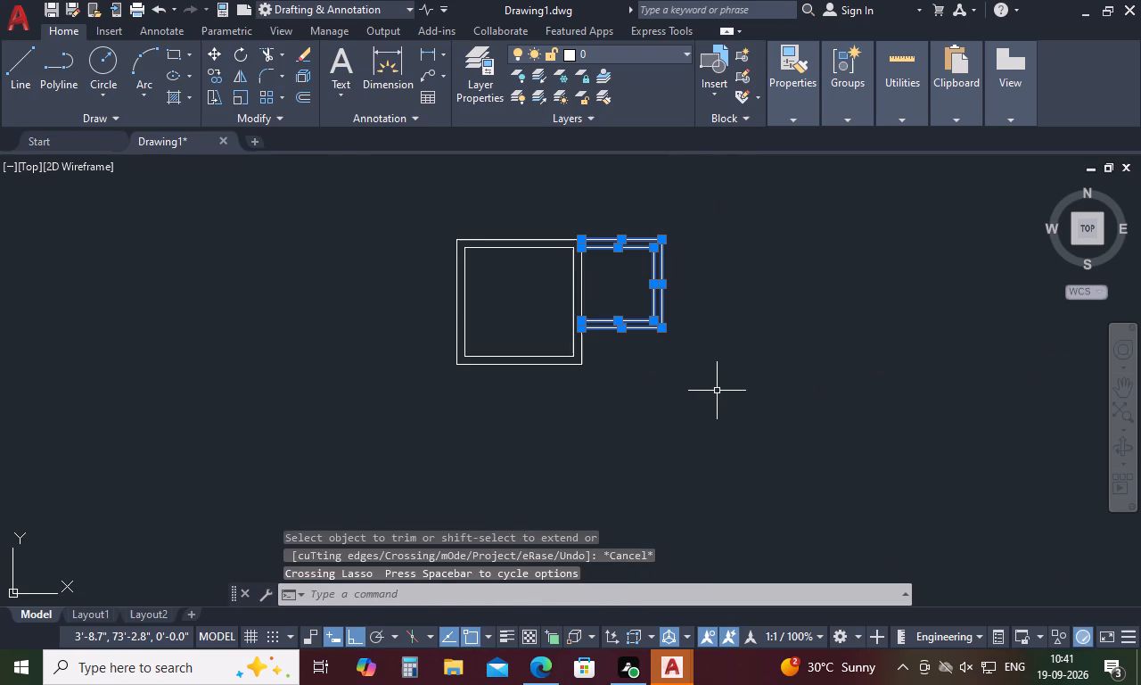
pyautogui.press('c')
pyautogui.press('o')
pyautogui.press('space')
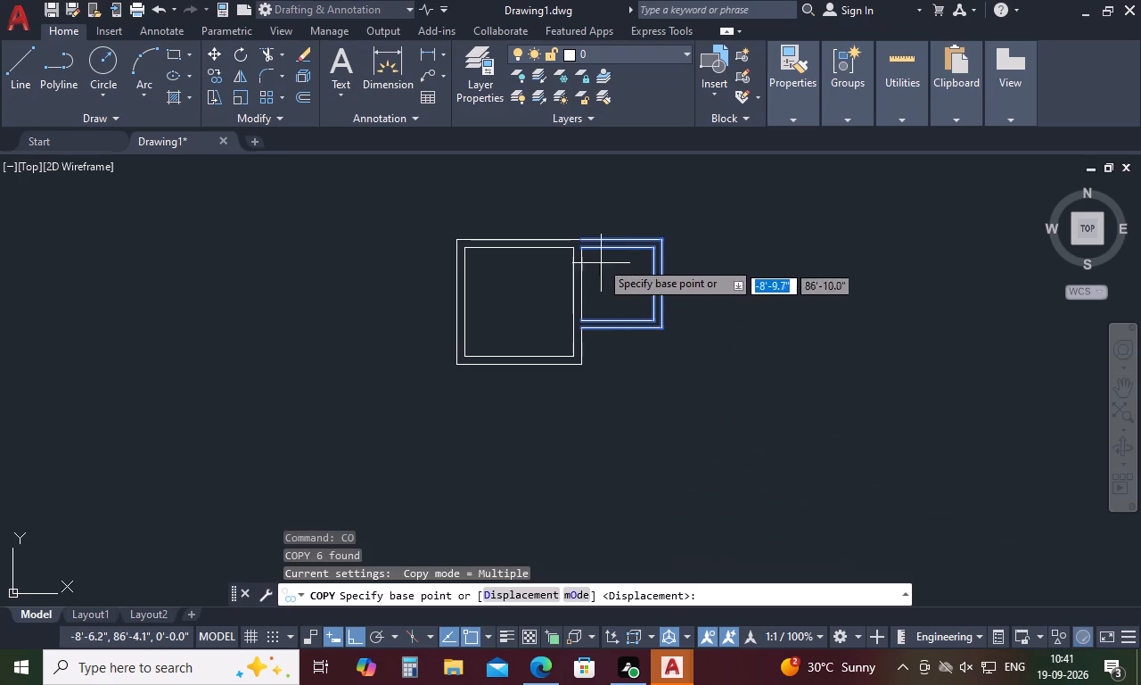
pyautogui.click(583, 238)
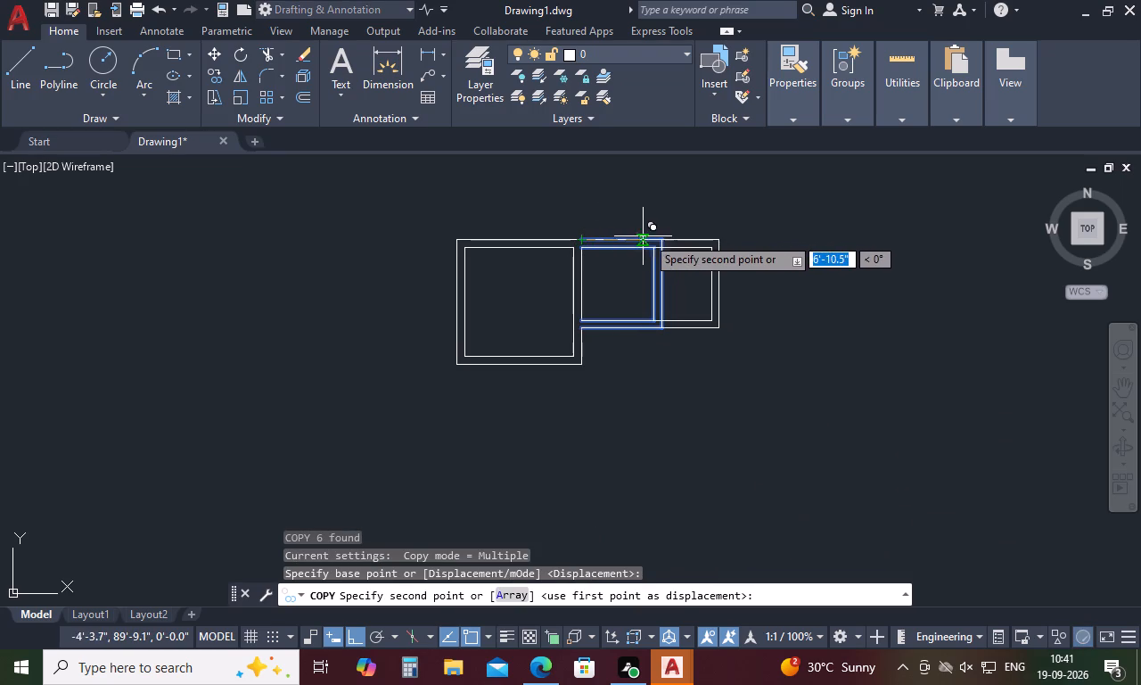
pyautogui.scroll(4, 667, 243)
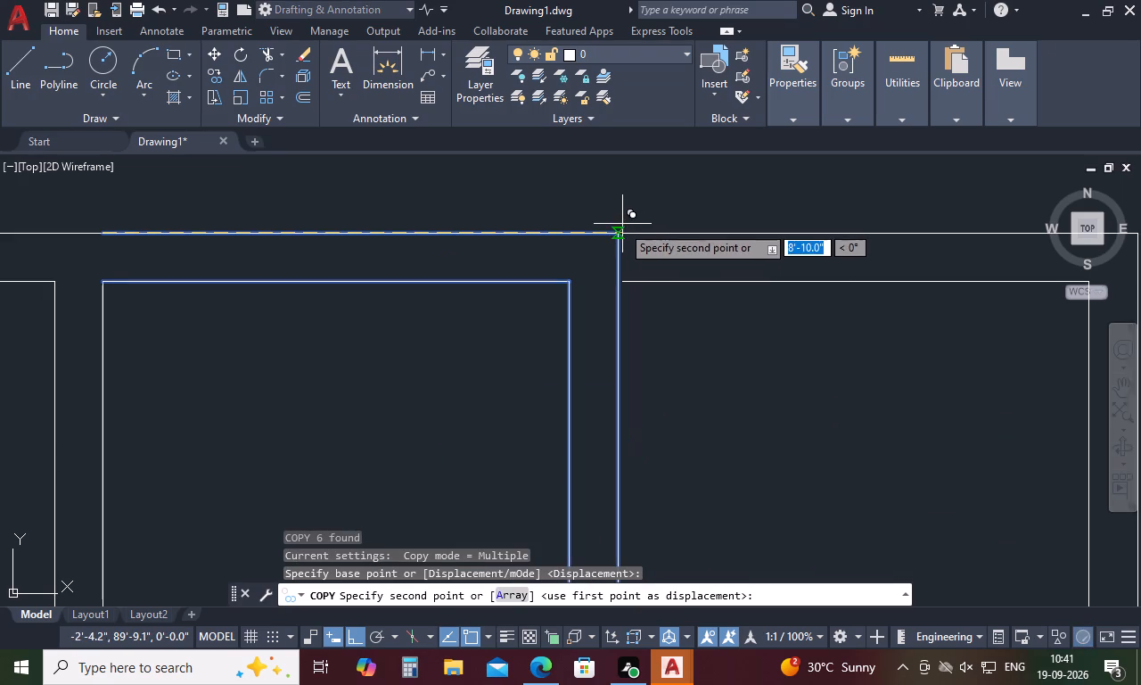
pyautogui.click(616, 237)
pyautogui.scroll(-3, 554, 285)
pyautogui.press('space')
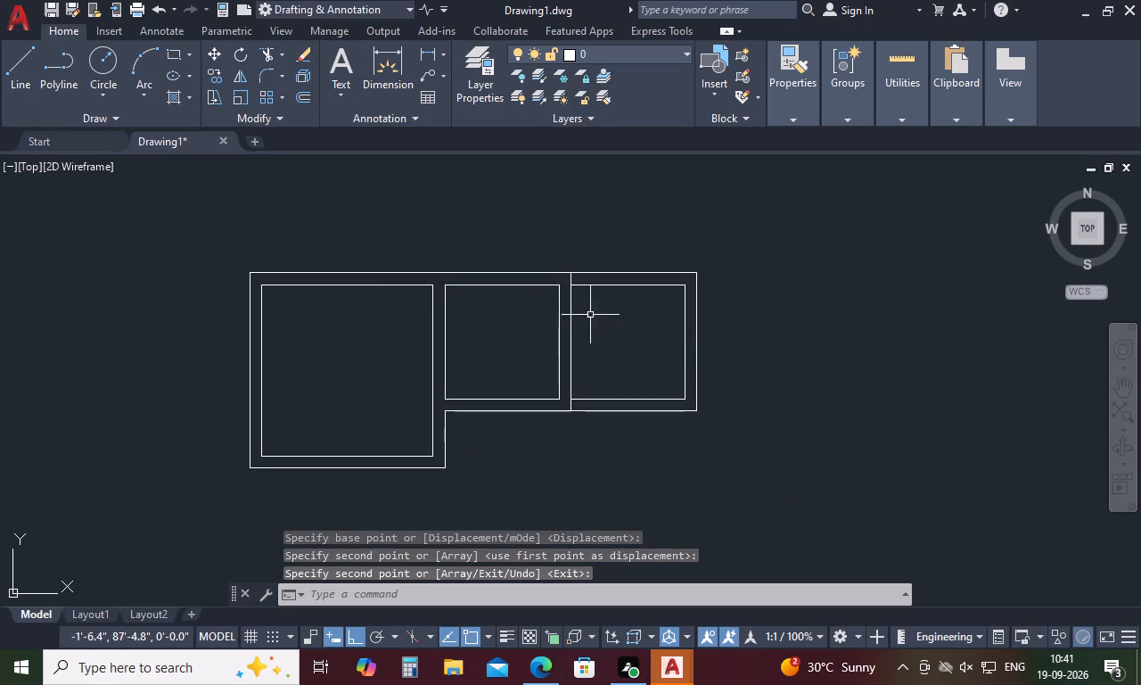
# Trim the vertical line pieces crossing the top and bottom walls between the second and third rooms.
pyautogui.press('t')
pyautogui.write('r')
pyautogui.press('space')
pyautogui.scroll(4, 574, 274)
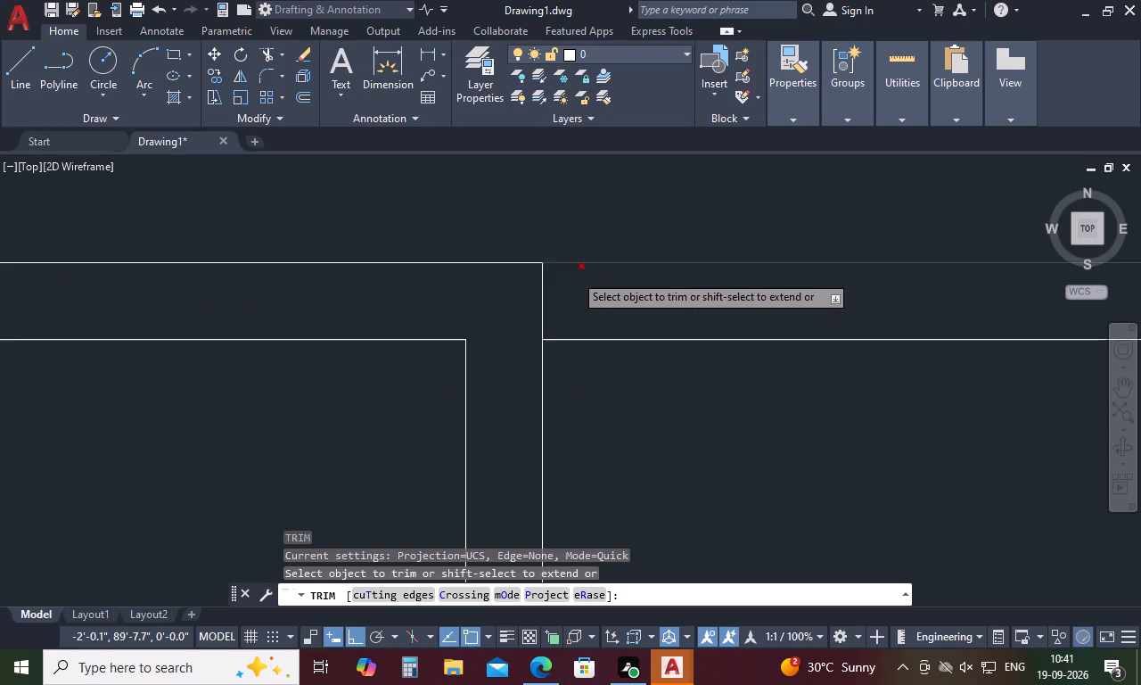
pyautogui.moveTo(572, 281); pyautogui.dragTo(537, 297)
pyautogui.scroll(-5, 537, 297)
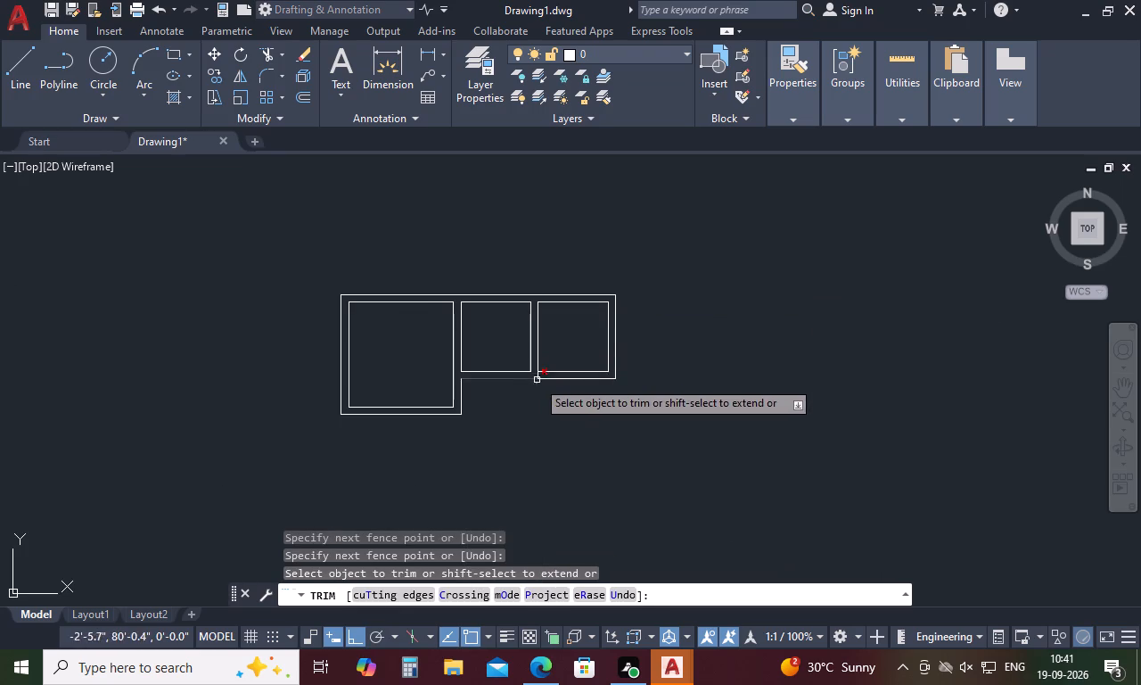
pyautogui.scroll(6, 538, 380)
pyautogui.moveTo(508, 318); pyautogui.dragTo(440, 317)
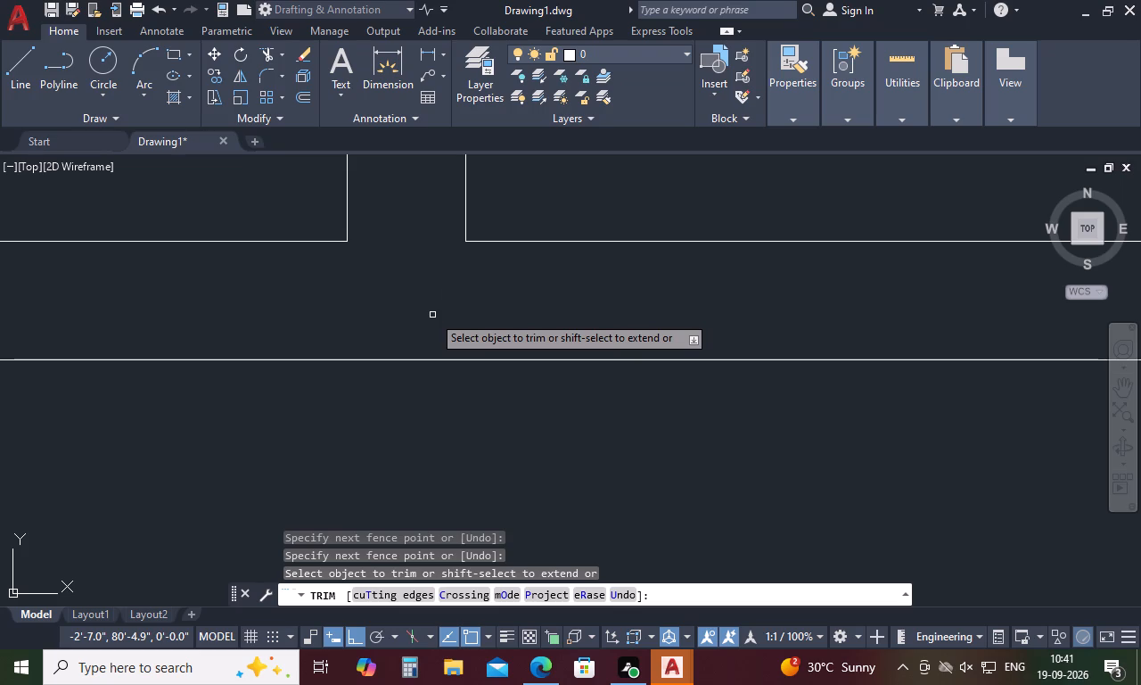
pyautogui.scroll(-4, 432, 315)
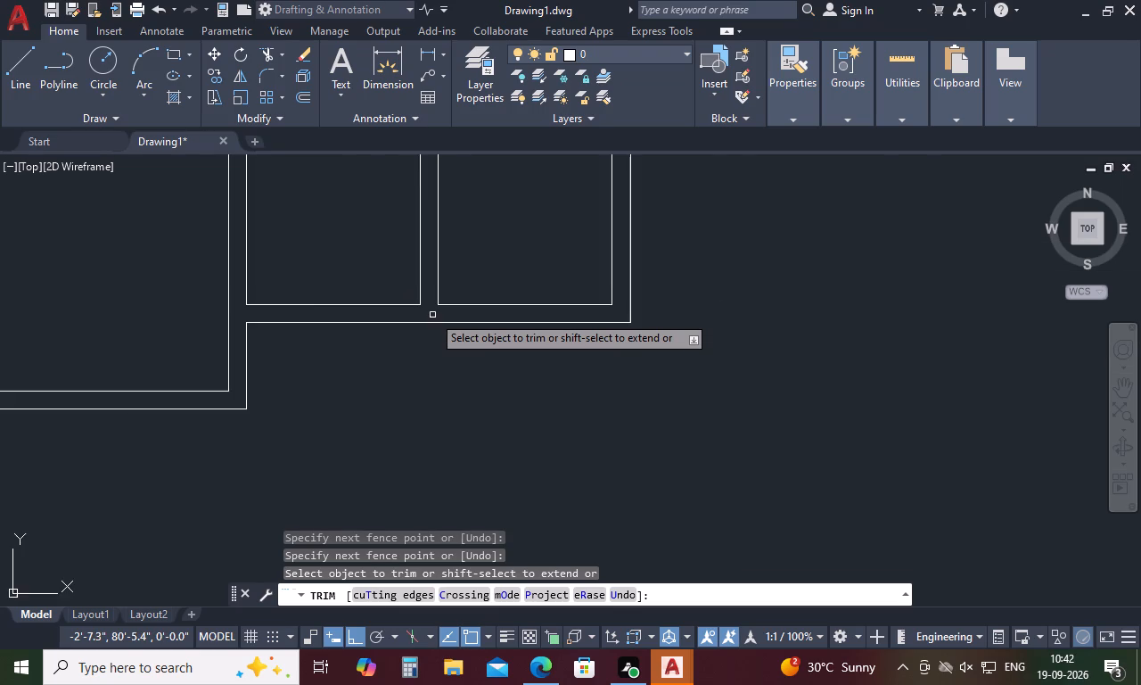
pyautogui.scroll(-3, 432, 315)
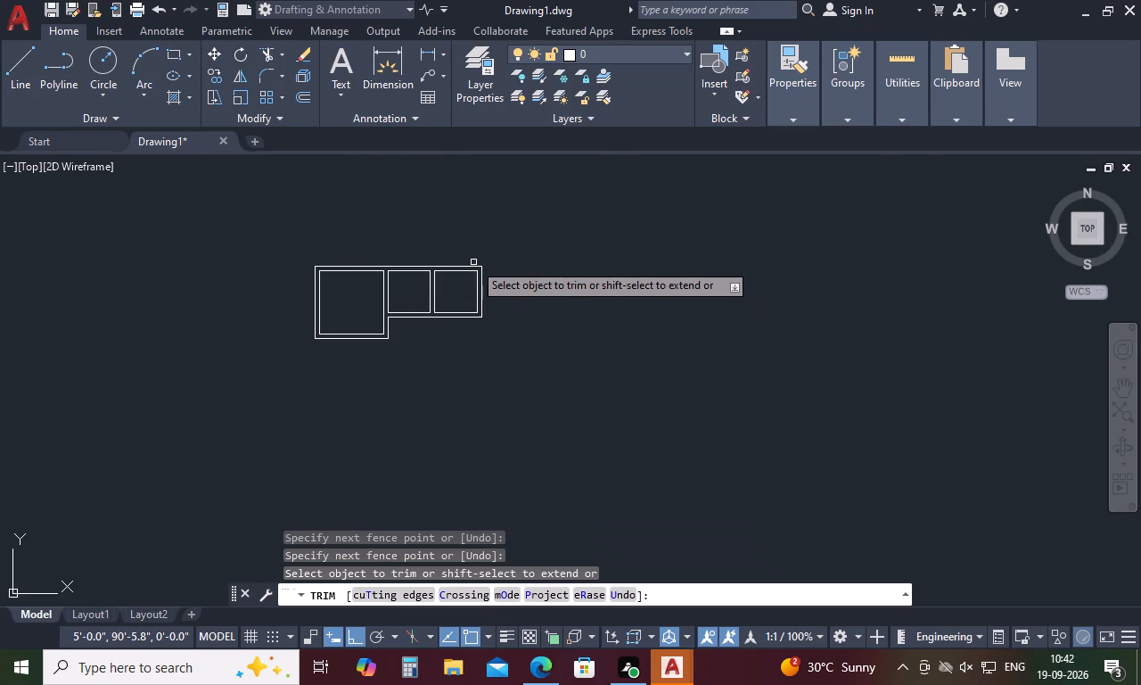
pyautogui.scroll(2, 473, 262)
pyautogui.press('space')
# Offset the third room's outer right wall line 11' to the right.
pyautogui.write('o')
pyautogui.press('space')
pyautogui.write("11'")
pyautogui.press('space')
pyautogui.click(488, 324)
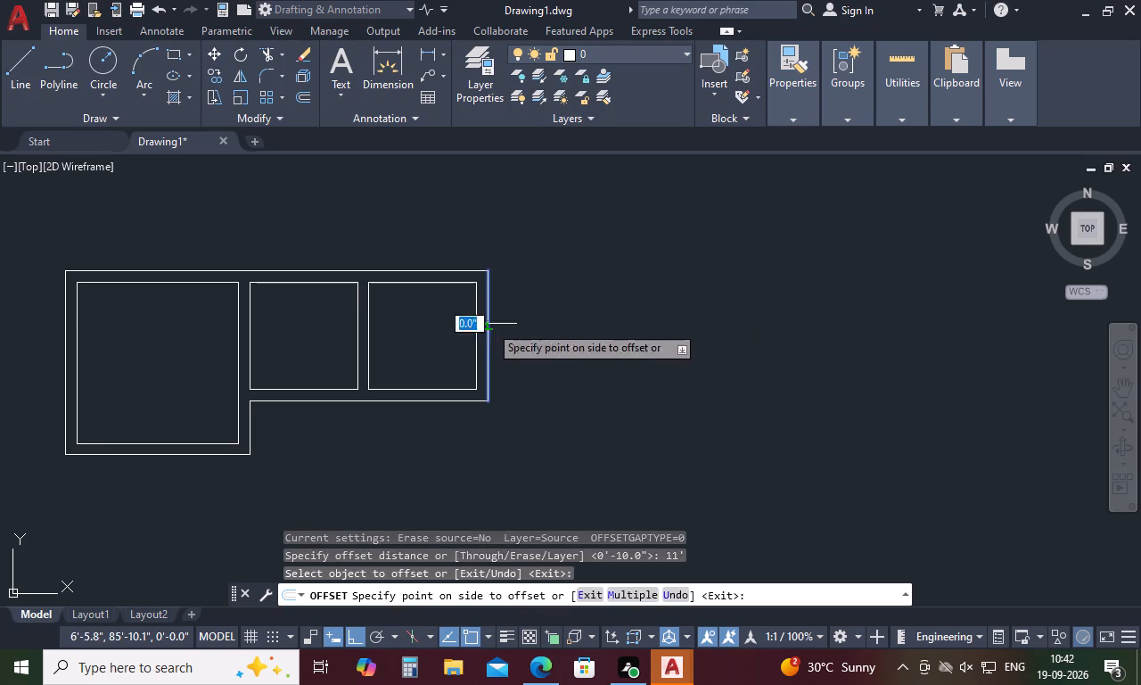
pyautogui.click(644, 354)
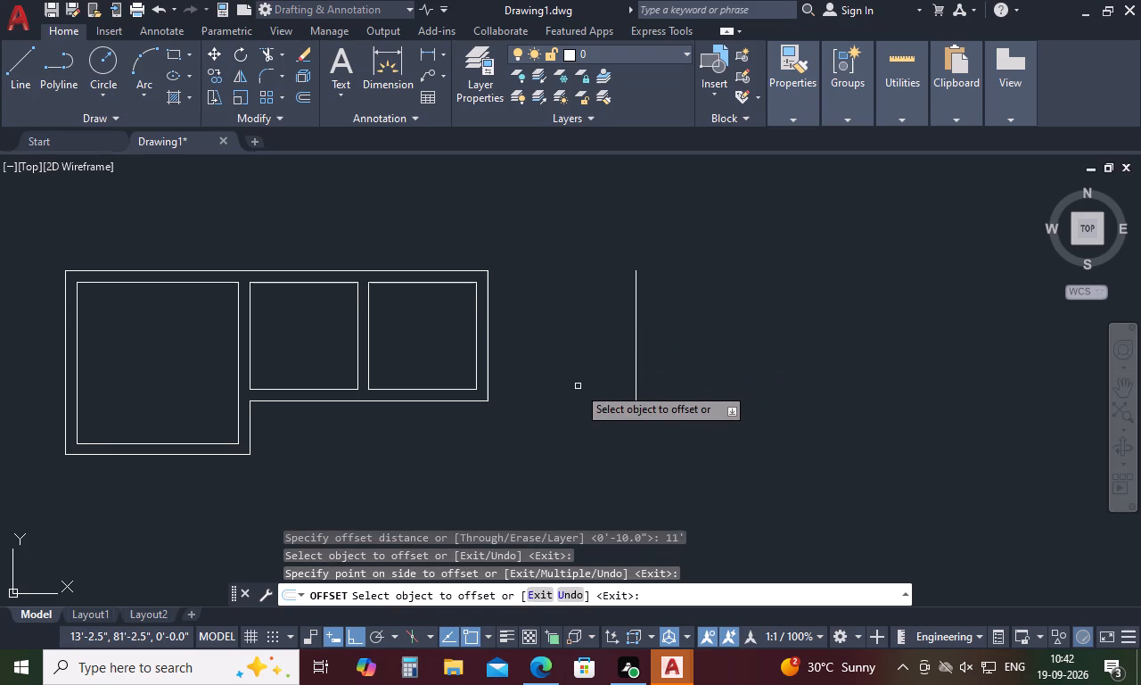
# Draw a horizontal line from the third room's outer top-right corner to the top end of the 11' offset line.
pyautogui.write('l')
pyautogui.press('space')
pyautogui.press('space')
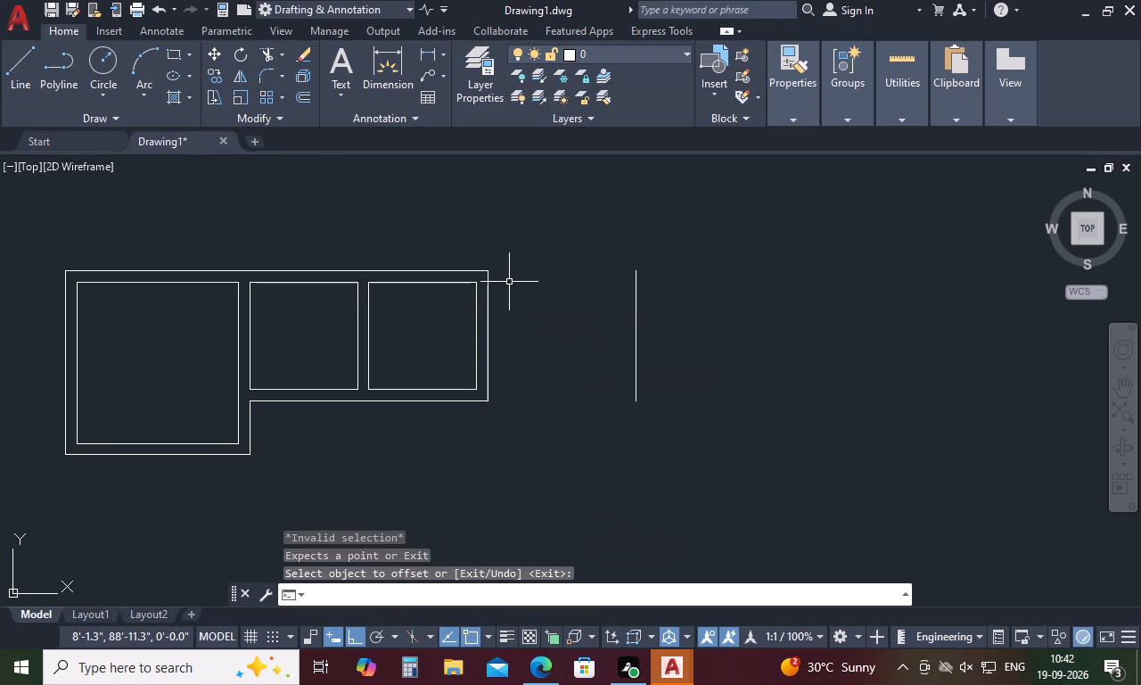
pyautogui.write('l')
pyautogui.press('space')
pyautogui.click(488, 268)
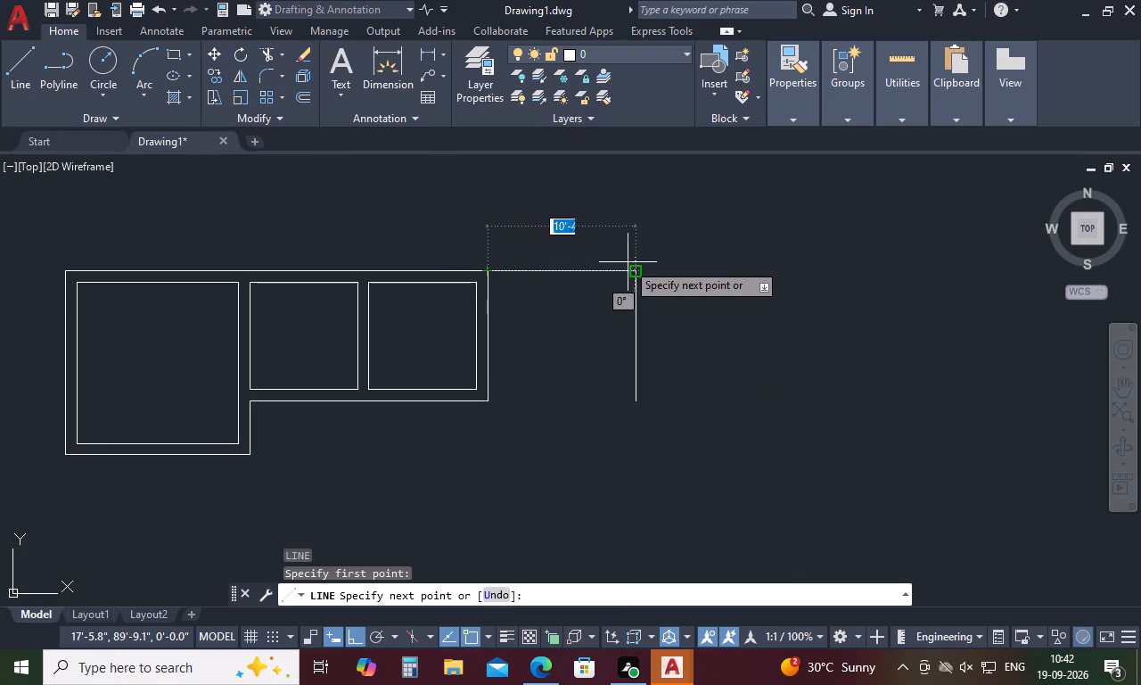
pyautogui.click(637, 268)
pyautogui.press('space')
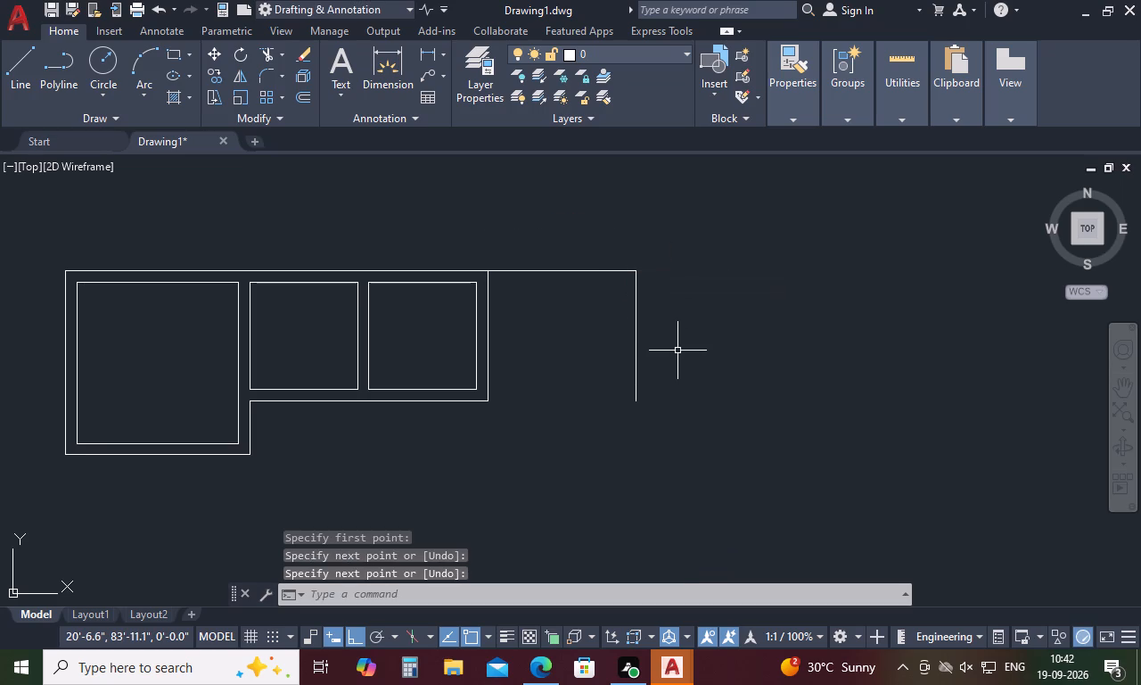
# Offset the fourth room's top line 10" inward and its right line 10" outward.
pyautogui.write('o 1')
pyautogui.write('0')
pyautogui.press('space')
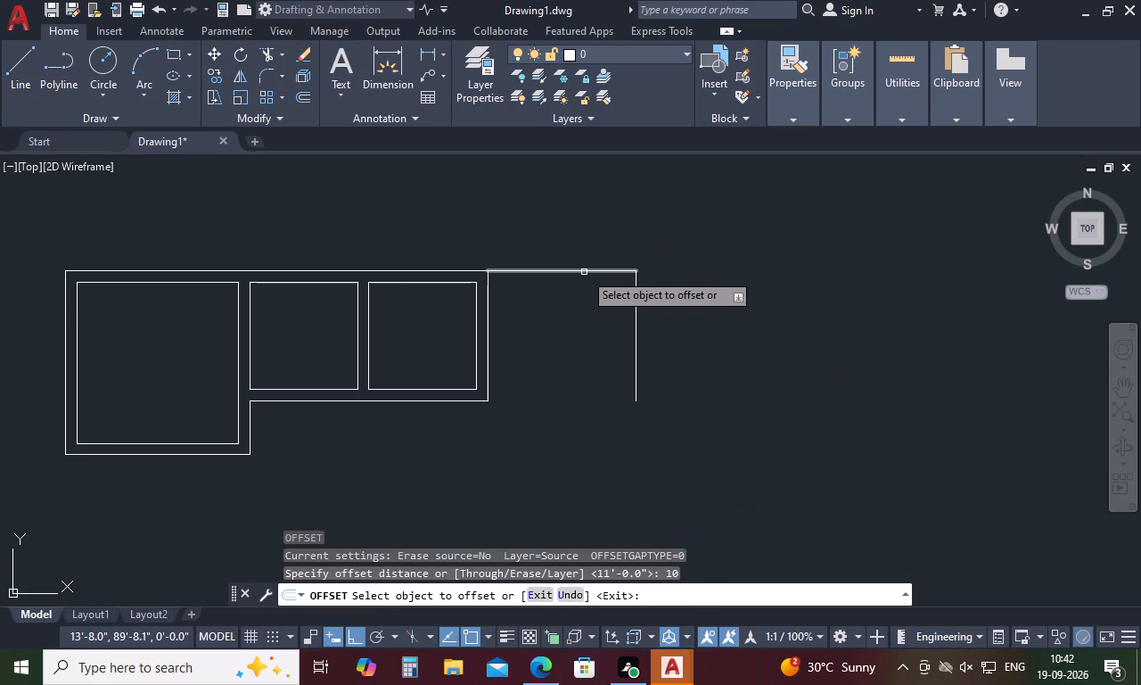
pyautogui.click(584, 272)
pyautogui.click(580, 318)
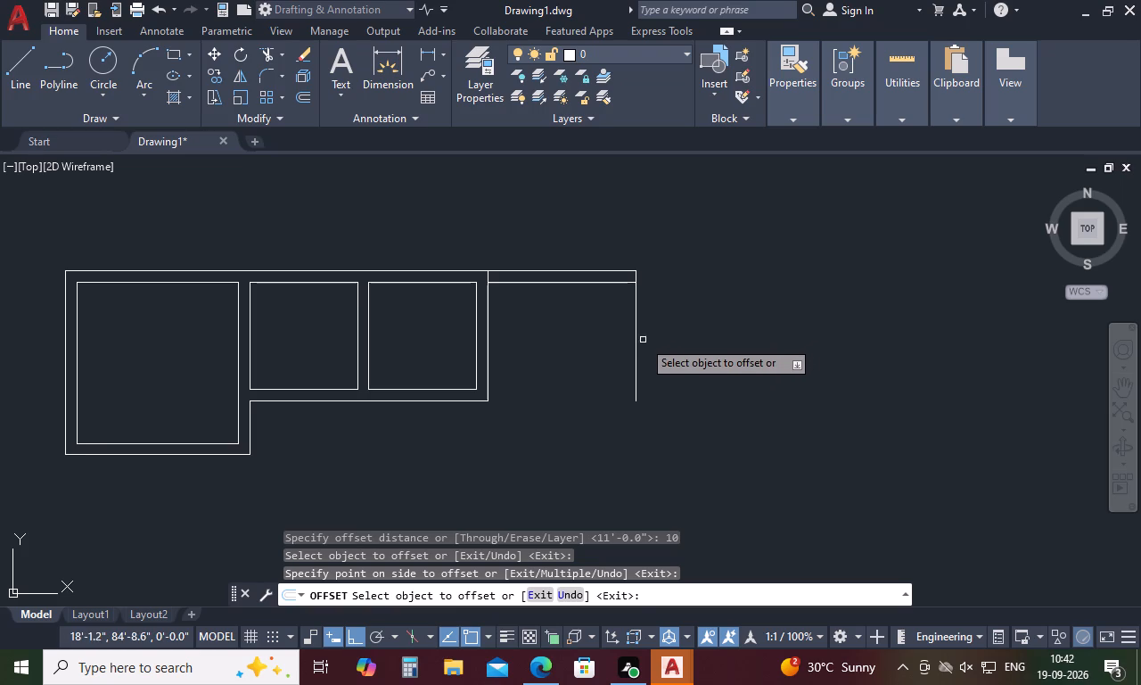
pyautogui.click(636, 348)
pyautogui.click(681, 345)
pyautogui.press('space')
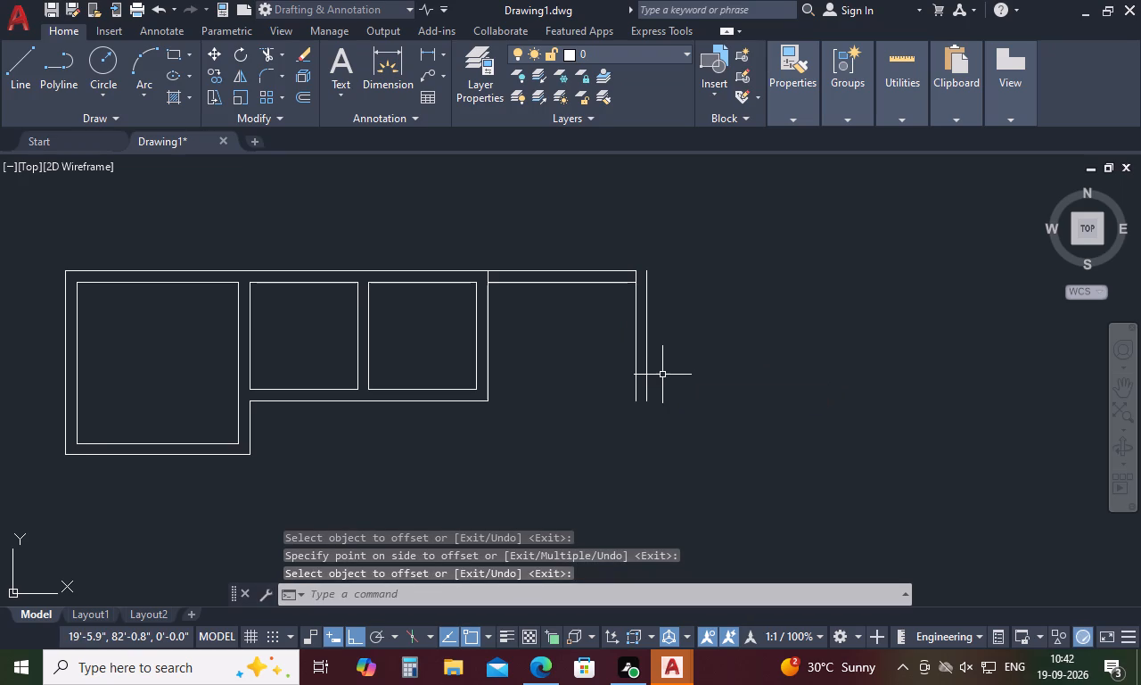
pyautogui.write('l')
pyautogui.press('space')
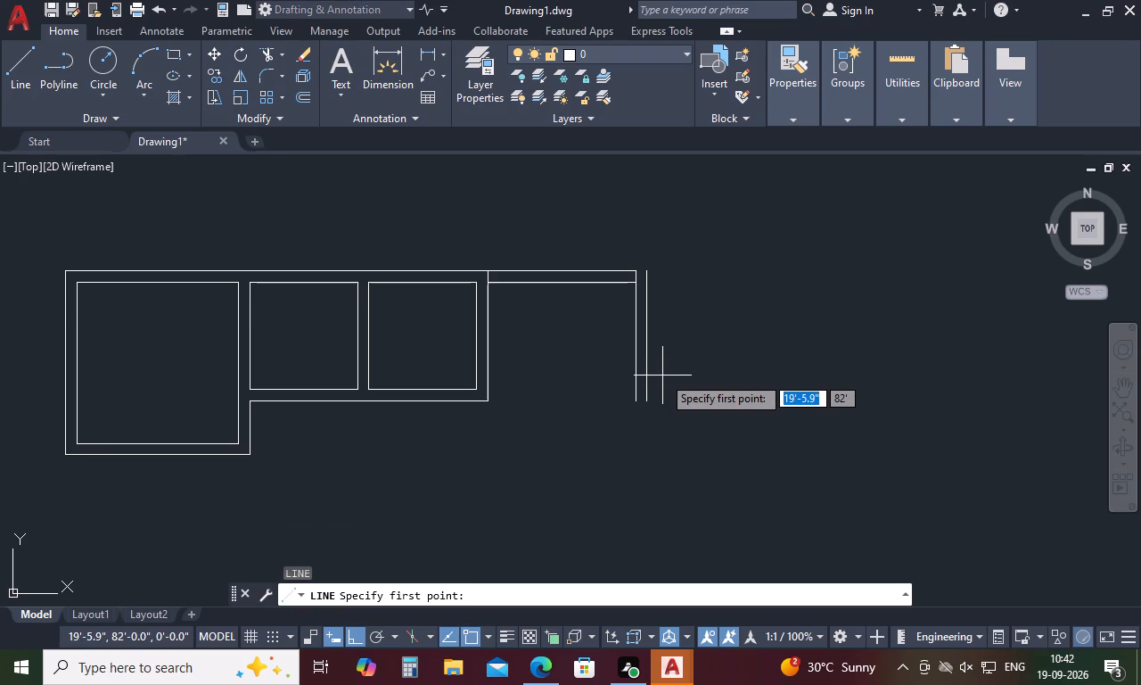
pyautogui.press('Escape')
# Offset the fourth room's inner top wall line 12' downward.
pyautogui.write('o')
pyautogui.press('space')
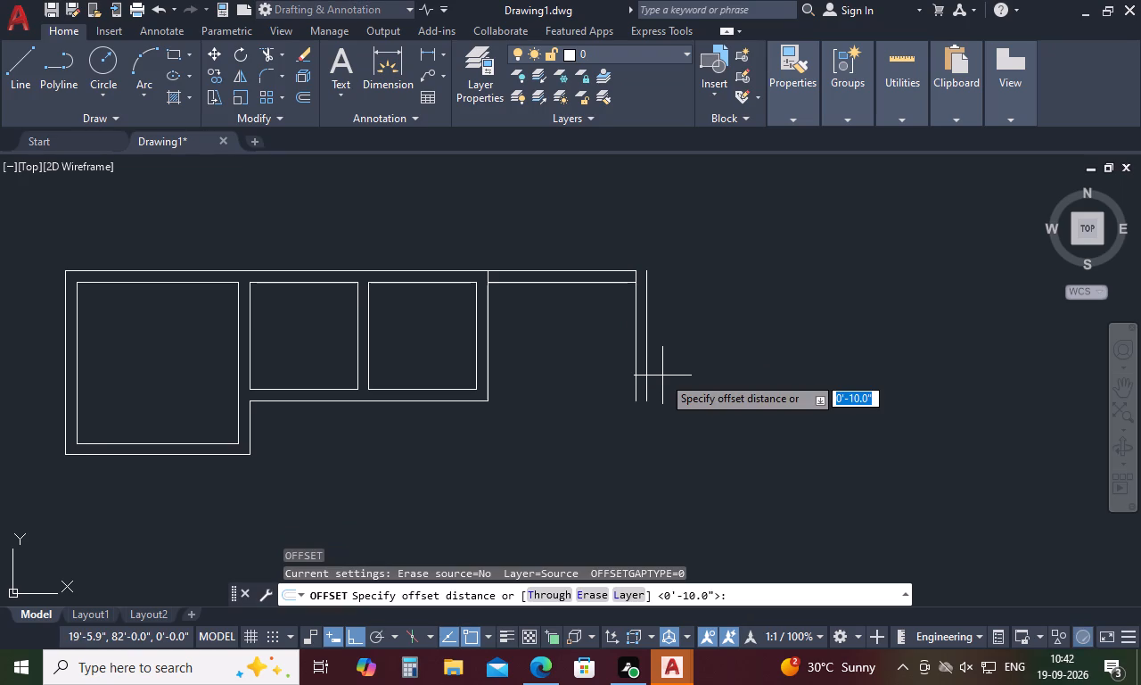
pyautogui.write("12'")
pyautogui.press('space')
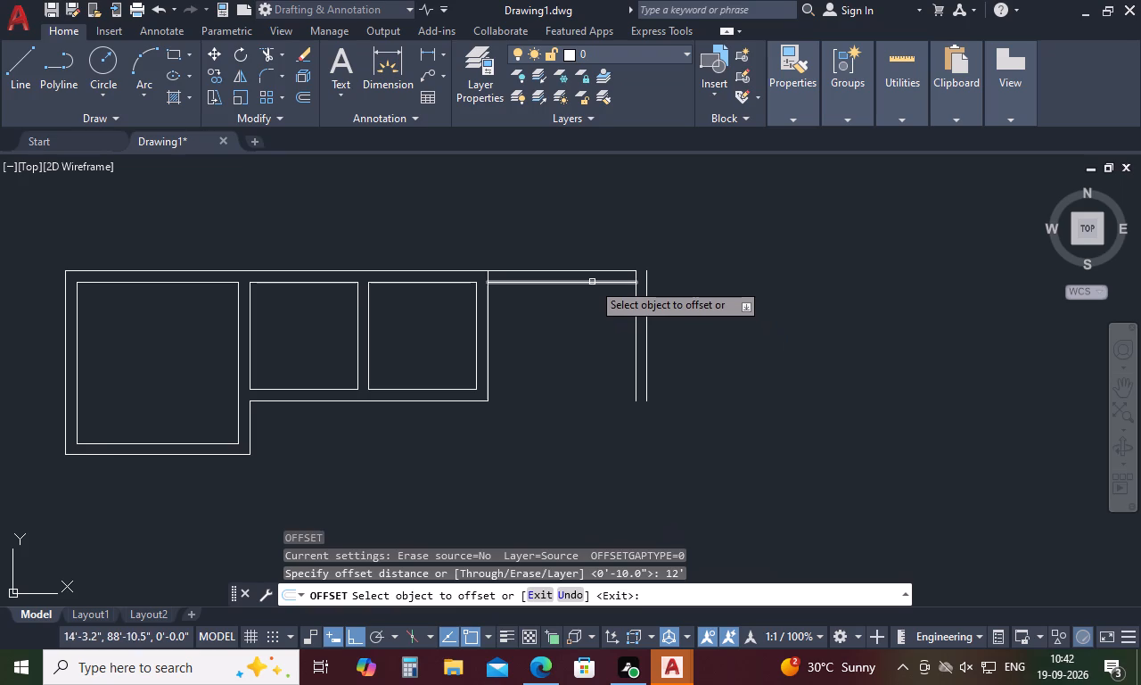
pyautogui.click(592, 282)
pyautogui.click(571, 407)
pyautogui.press('space')
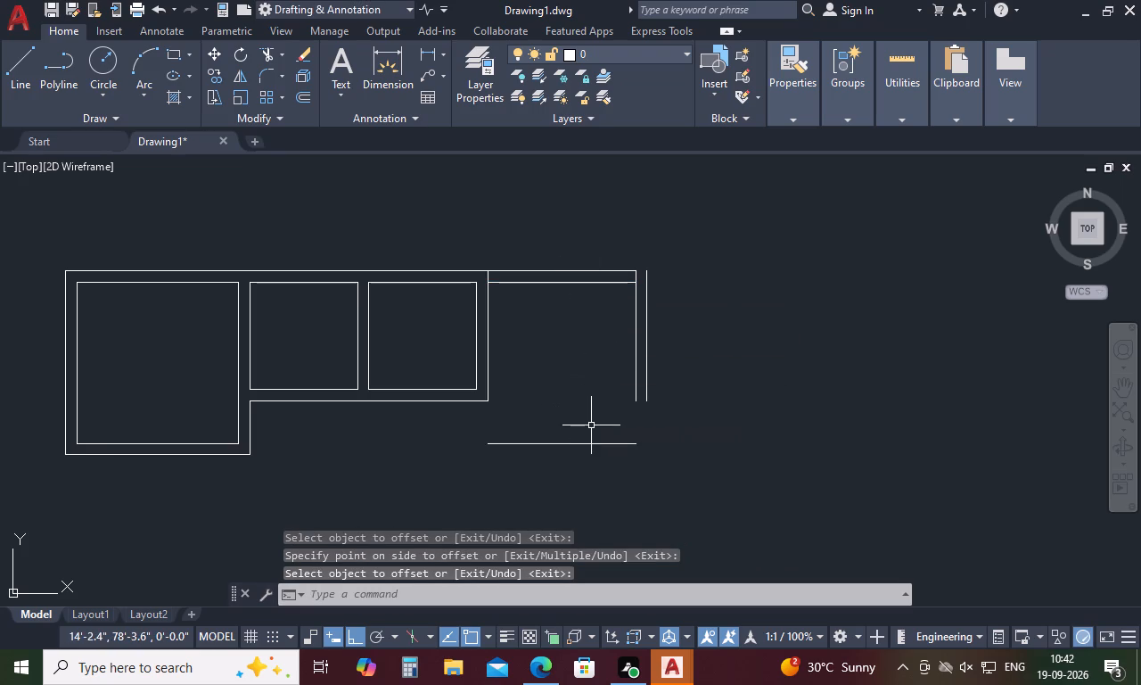
# Extend the fourth room's inner left and right wall lines to its bottom line, and the third room's inner right line to its outer bottom wall.
pyautogui.write('ex')
pyautogui.press('space')
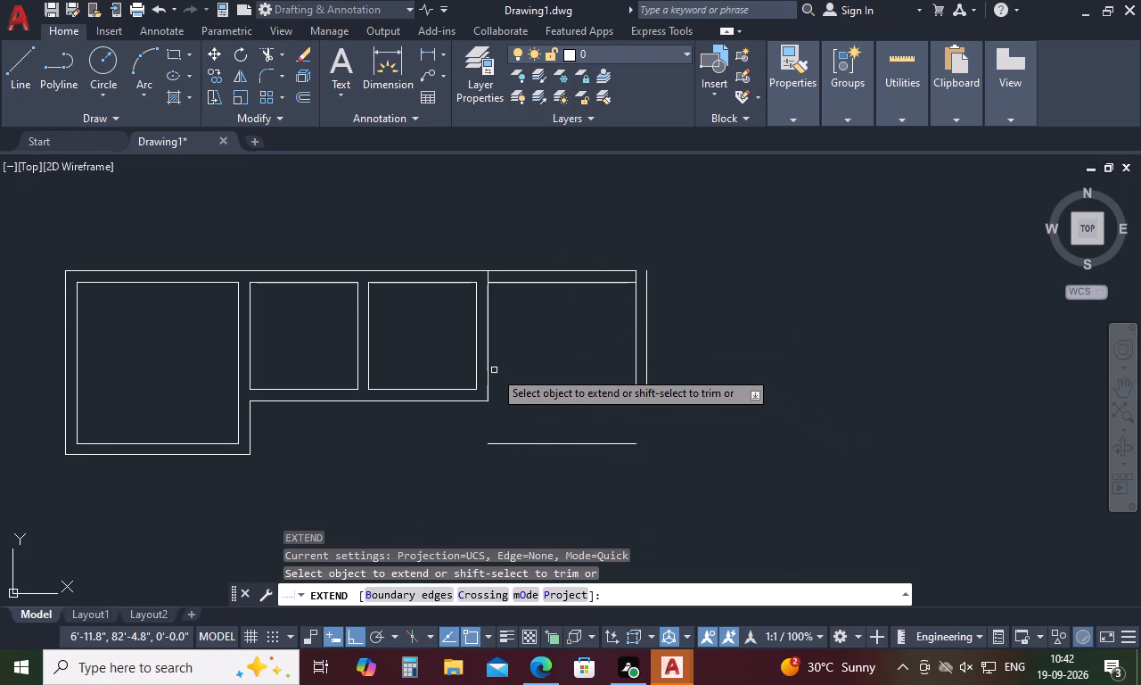
pyautogui.click(488, 370)
pyautogui.click(476, 367)
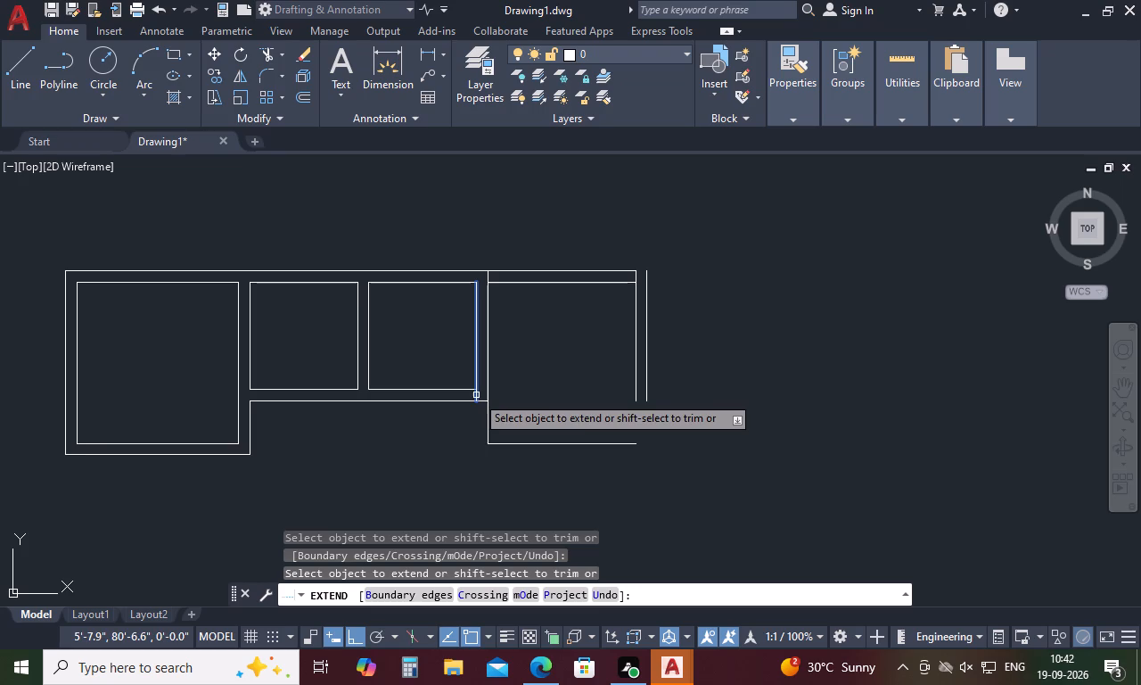
pyautogui.click(634, 380)
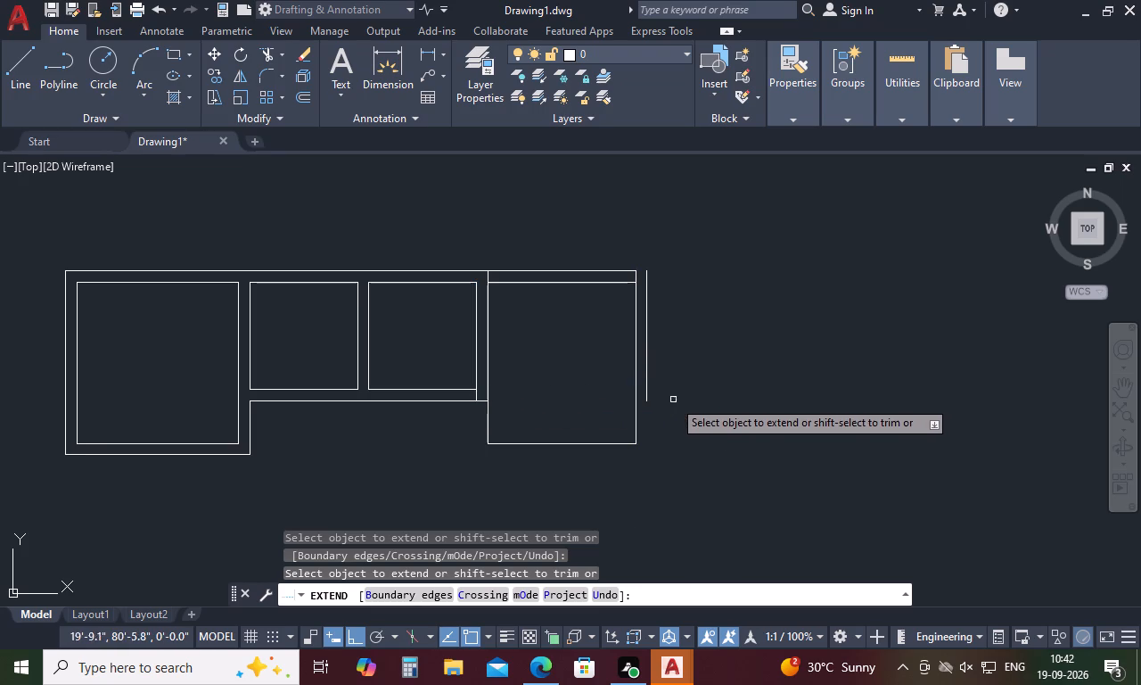
pyautogui.press('Escape')
# Fillet the fourth room's outer right wall line to its outer top line and to its inner bottom line with sharp corners.
pyautogui.press('f')
pyautogui.press('space')
pyautogui.write('mm')
pyautogui.press('space')
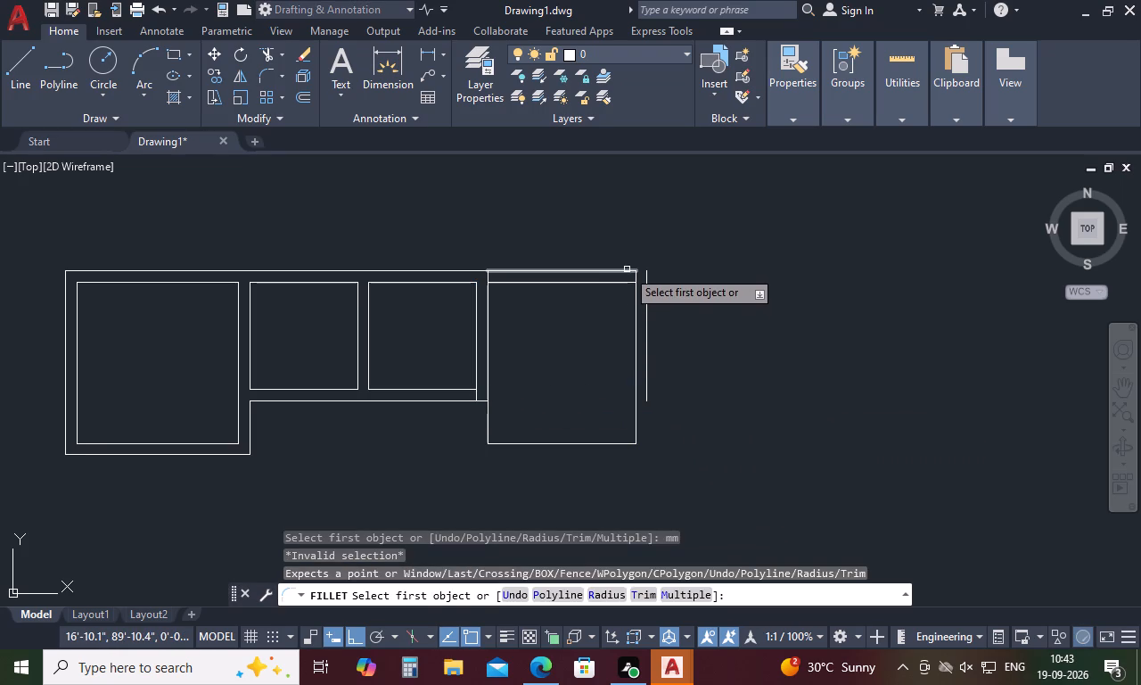
pyautogui.click(627, 269)
pyautogui.click(645, 277)
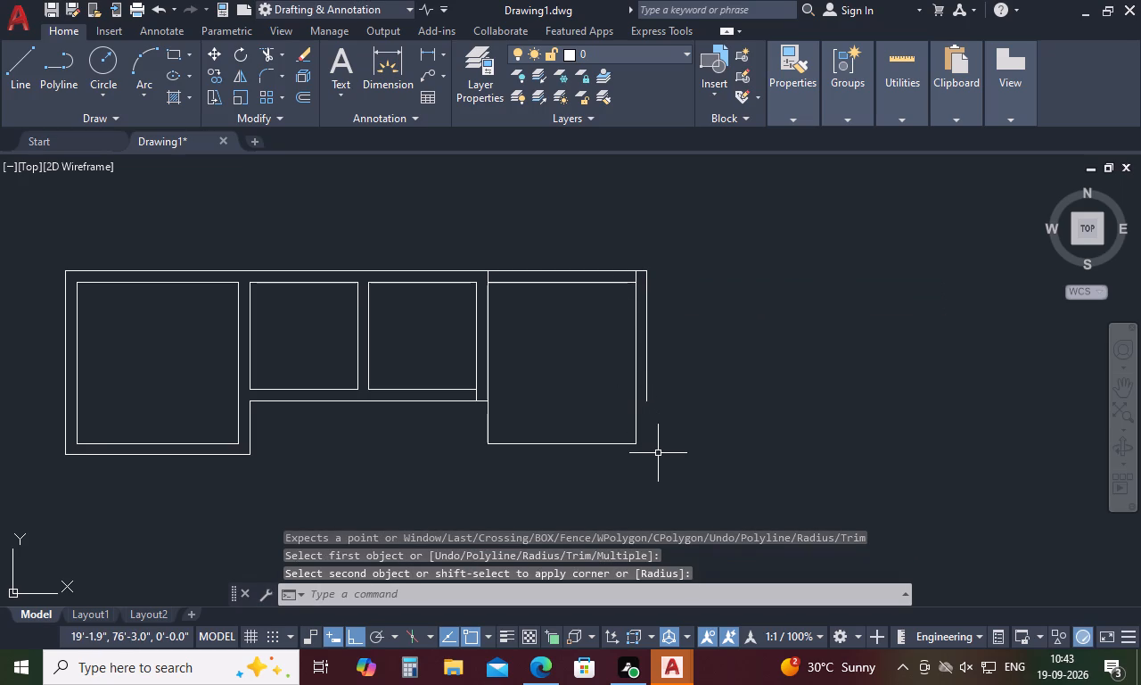
pyautogui.press('space')
pyautogui.write('o')
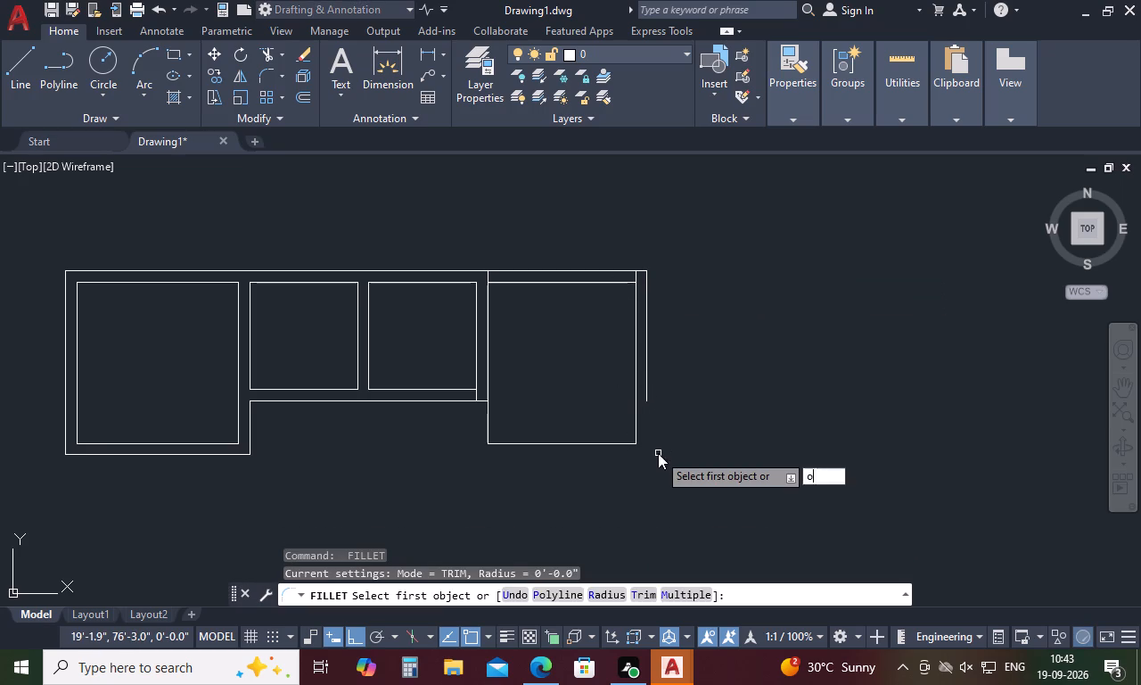
pyautogui.press('space')
pyautogui.press('1')
pyautogui.press('0')
pyautogui.press('space')
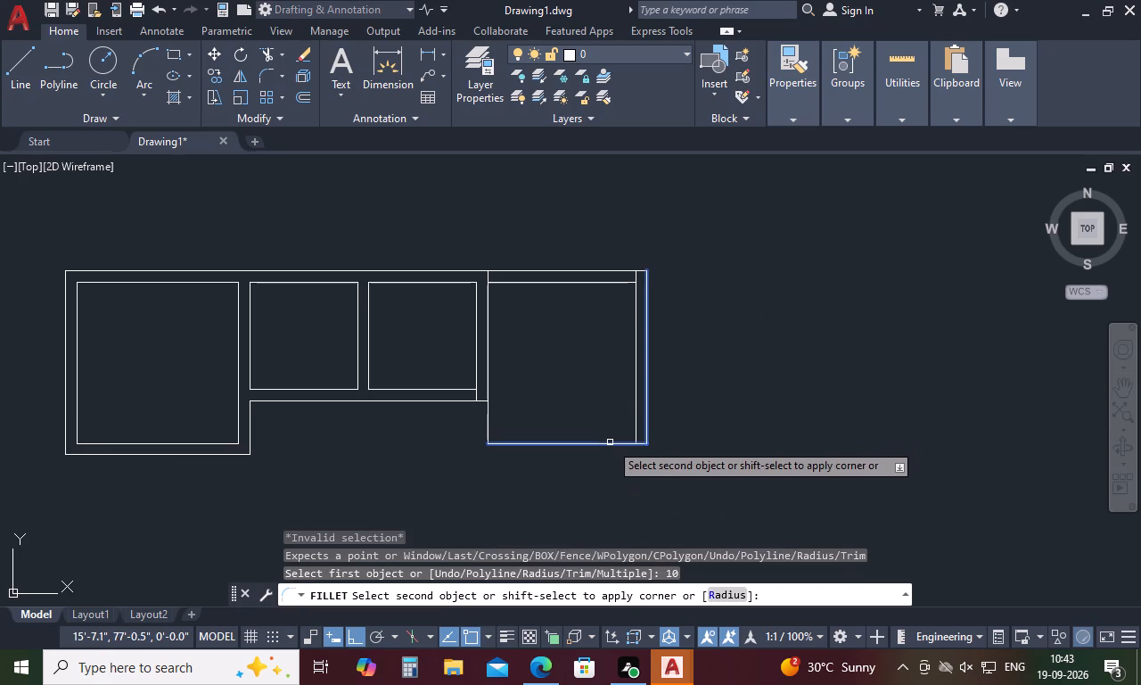
pyautogui.click(601, 444)
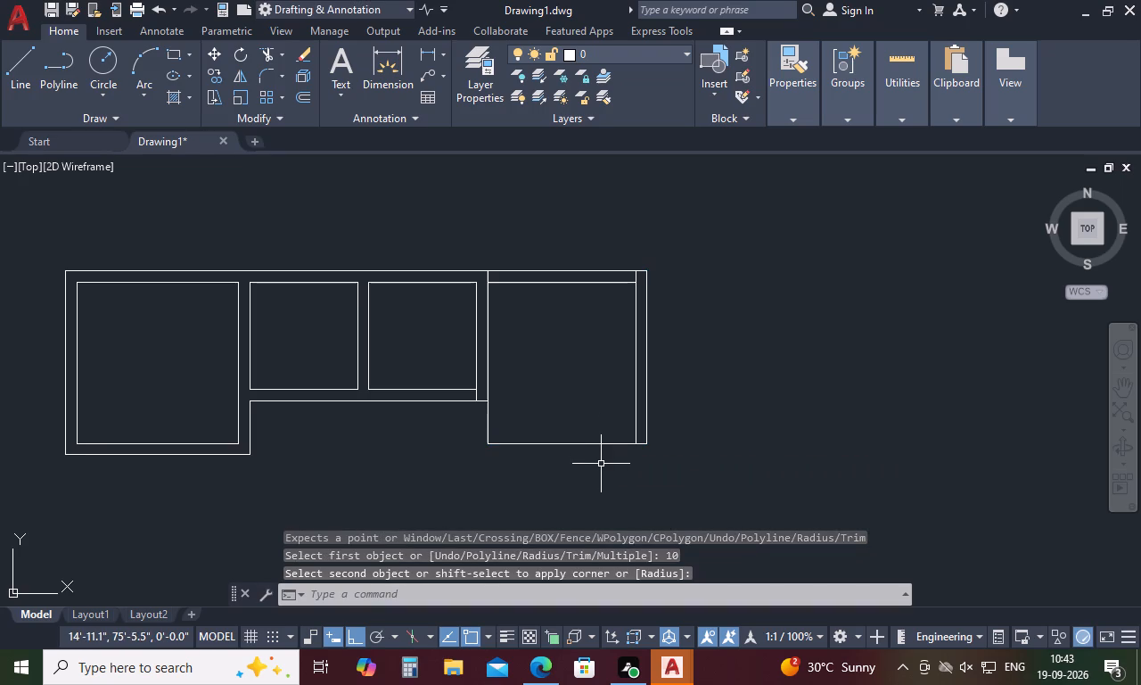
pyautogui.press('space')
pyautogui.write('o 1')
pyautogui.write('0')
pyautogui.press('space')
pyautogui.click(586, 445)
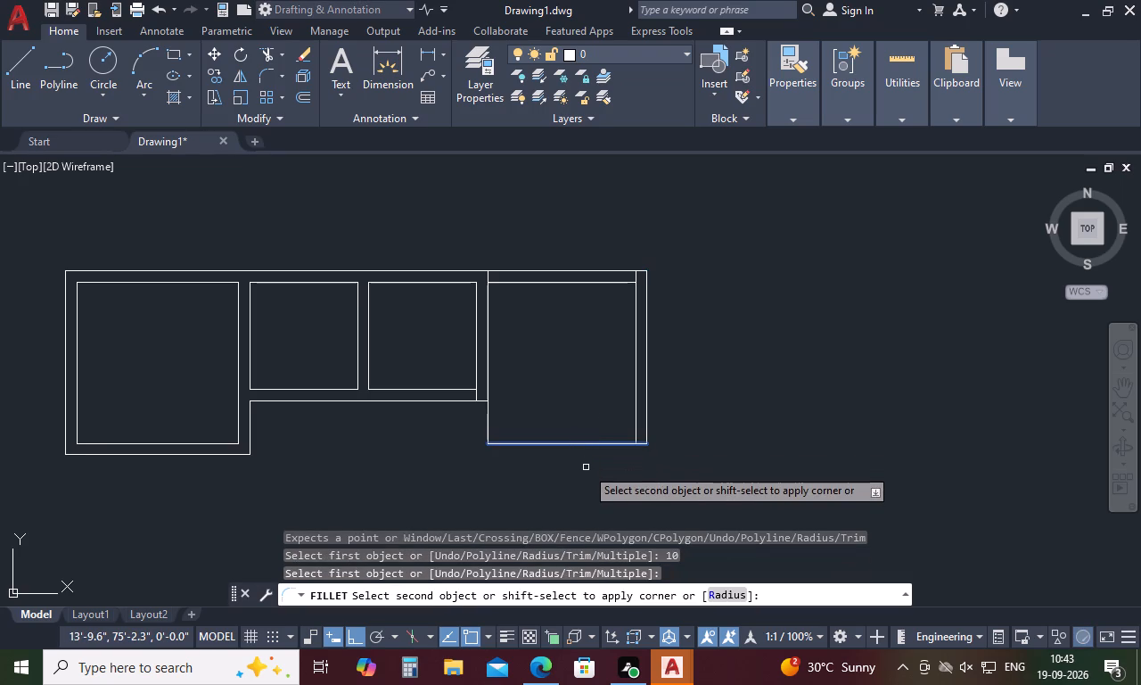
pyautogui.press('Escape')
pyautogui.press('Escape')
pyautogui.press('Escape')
# Offset the fourth room's inner bottom wall line 10" downward.
pyautogui.write('o 1')
pyautogui.write('0')
pyautogui.press('space')
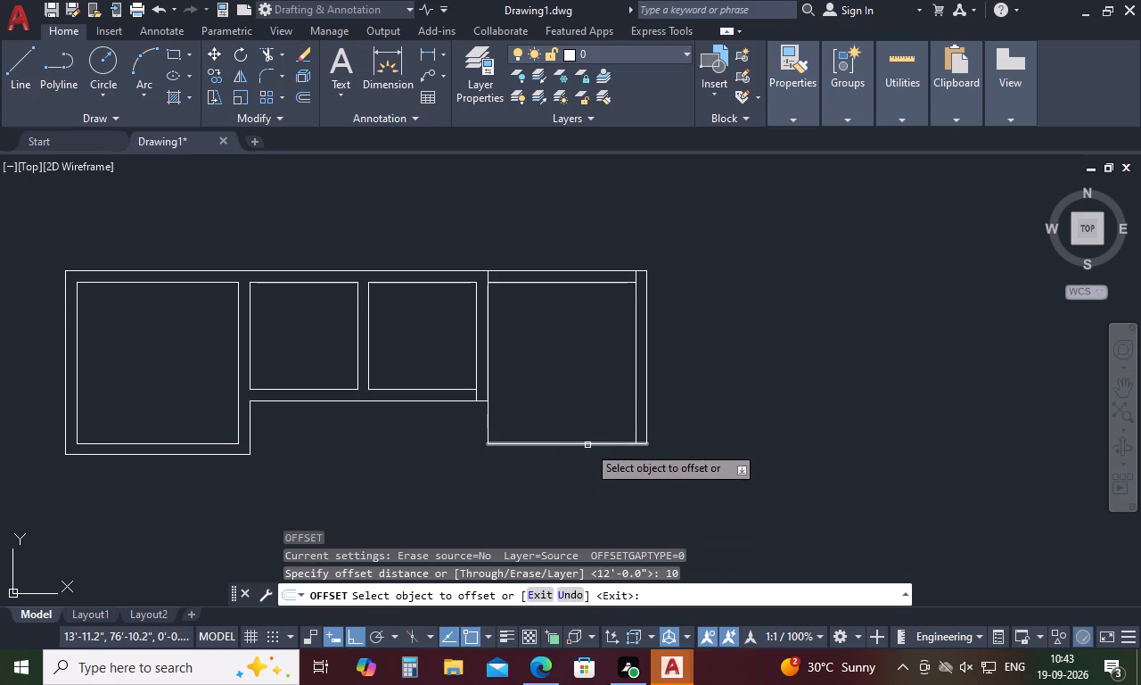
pyautogui.click(587, 445)
pyautogui.click(587, 462)
pyautogui.press('space')
# Fillet the fourth room's outer bottom line to the third room's inner right line and to the fourth room's outer right line, using Multiple.
pyautogui.write('f m')
pyautogui.press('space')
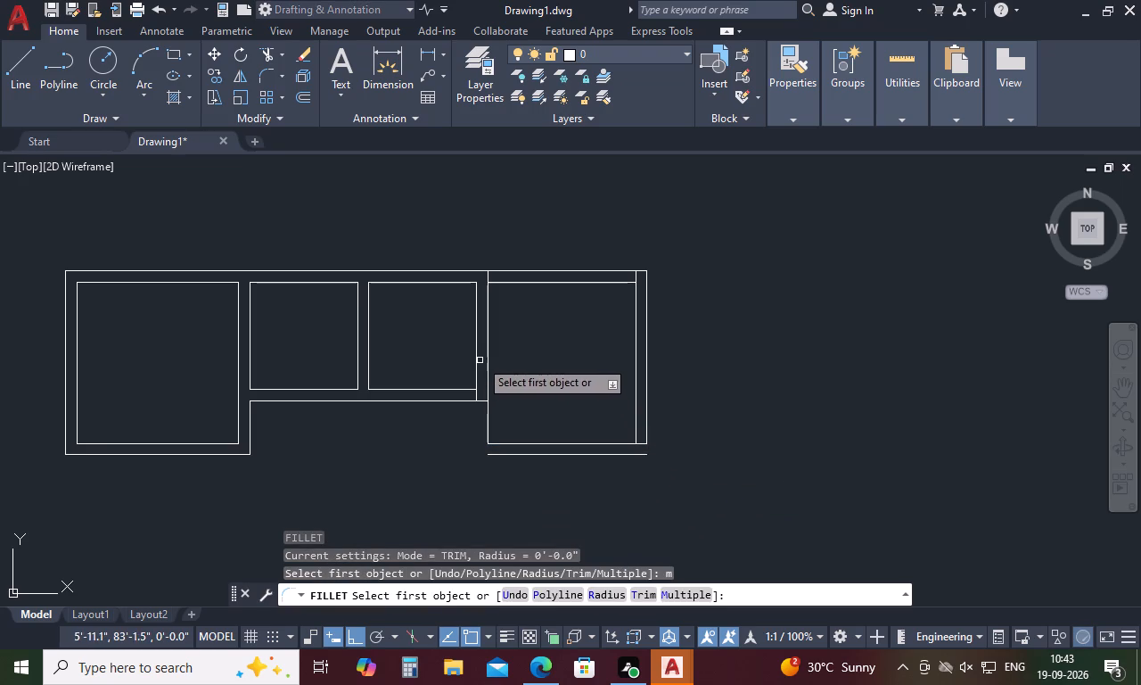
pyautogui.click(473, 351)
pyautogui.click(506, 456)
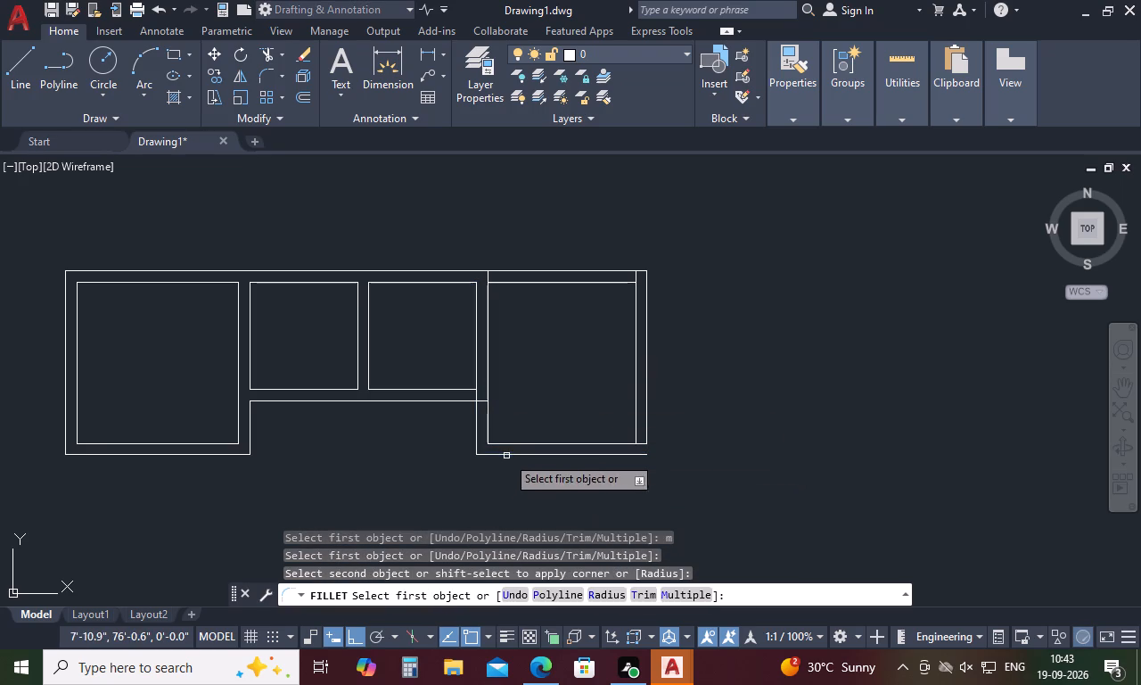
pyautogui.click(595, 455)
pyautogui.click(646, 409)
pyautogui.press('space')
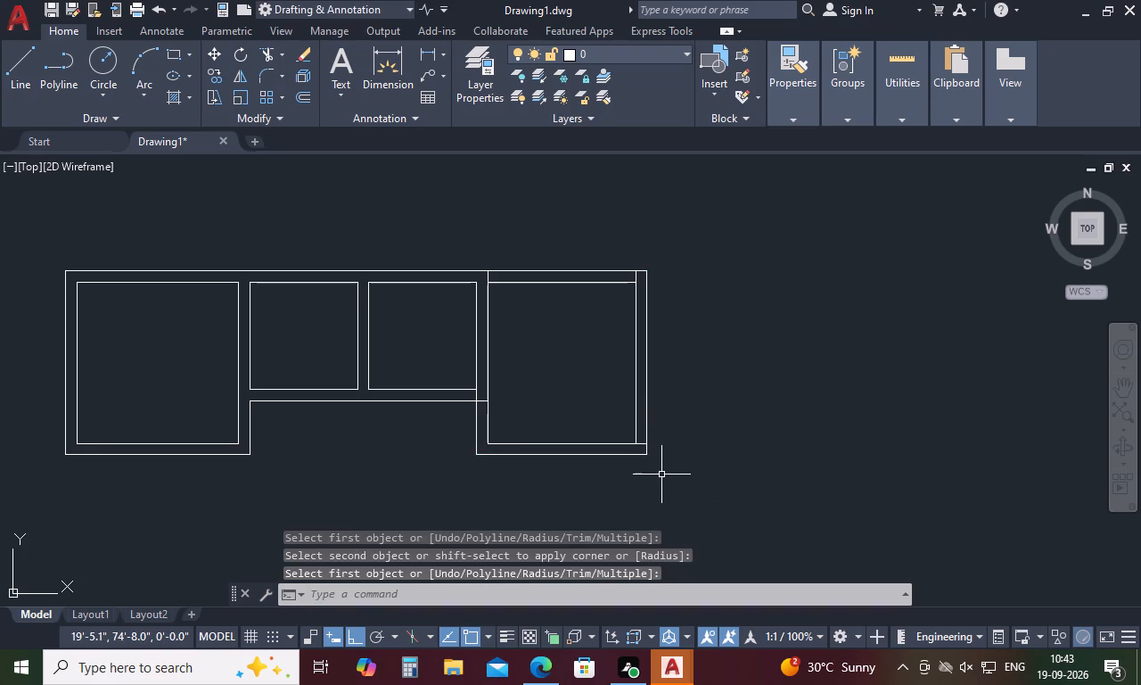
# Trim the line pieces crossing the top and bottom walls at the junction of the third and fourth rooms.
pyautogui.write('tr')
pyautogui.press('space')
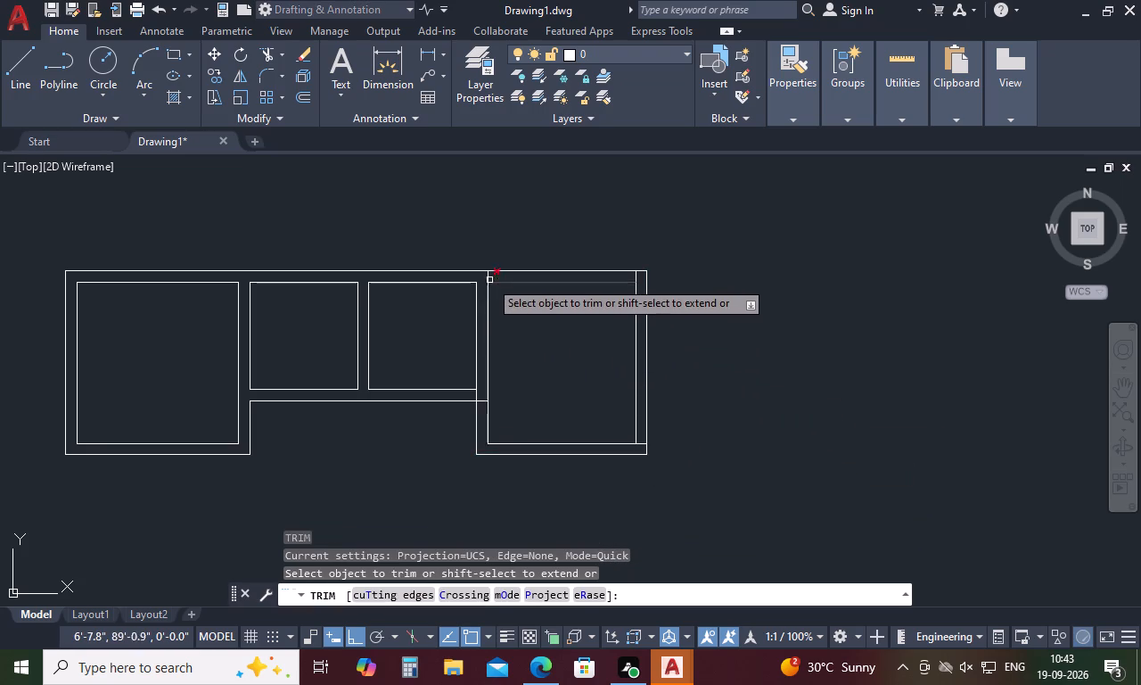
pyautogui.scroll(5, 489, 279)
pyautogui.moveTo(489, 279); pyautogui.dragTo(396, 286)
pyautogui.scroll(-5, 396, 287)
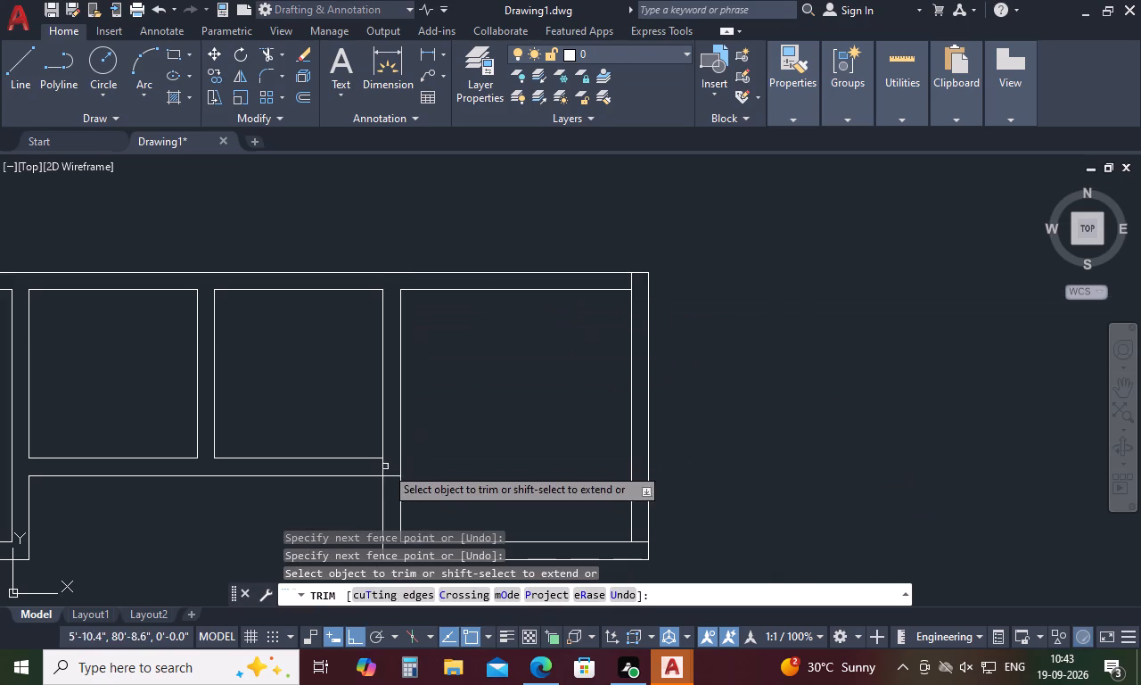
pyautogui.scroll(4, 378, 485)
pyautogui.moveTo(382, 391); pyautogui.dragTo(404, 460)
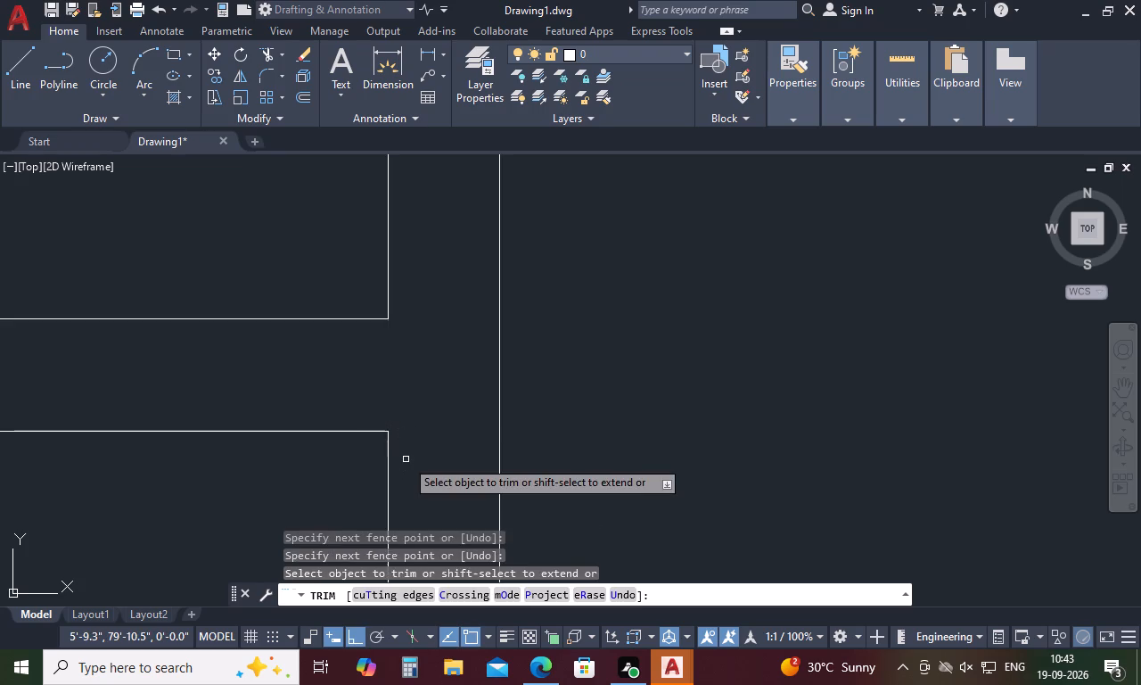
# Trim the inner line pieces that cross the walls at the fourth room's top-right and bottom-right corners.
pyautogui.scroll(-5, 407, 456)
pyautogui.scroll(5, 553, 335)
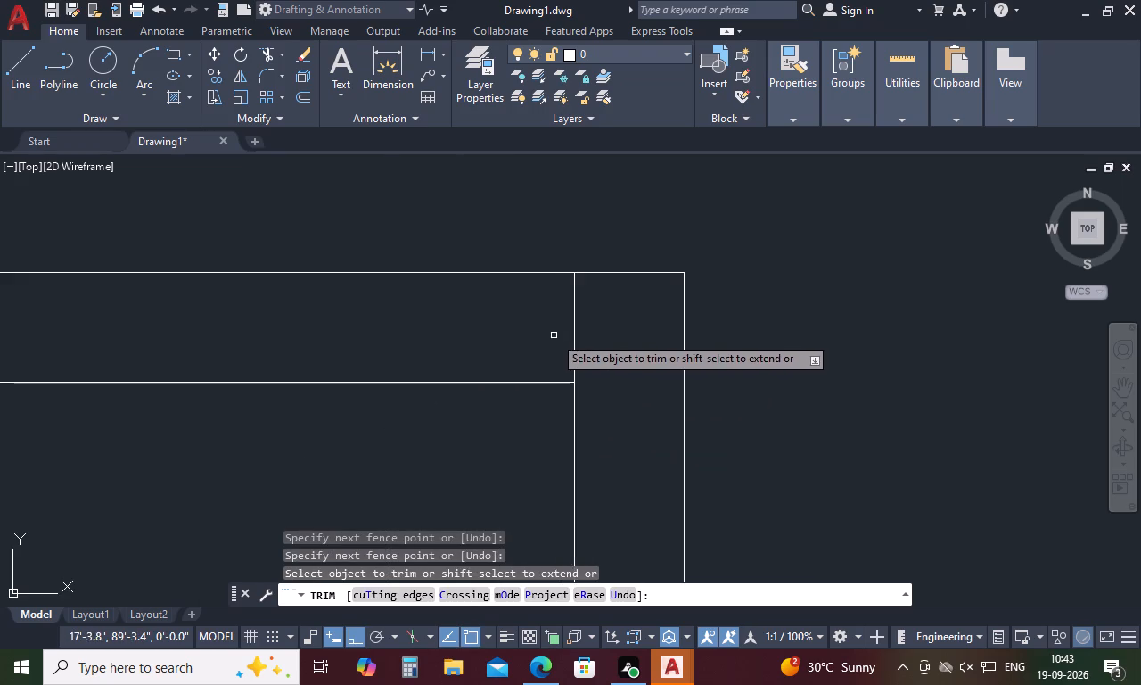
pyautogui.moveTo(556, 335); pyautogui.dragTo(591, 336)
pyautogui.scroll(-6, 599, 336)
pyautogui.scroll(5, 585, 511)
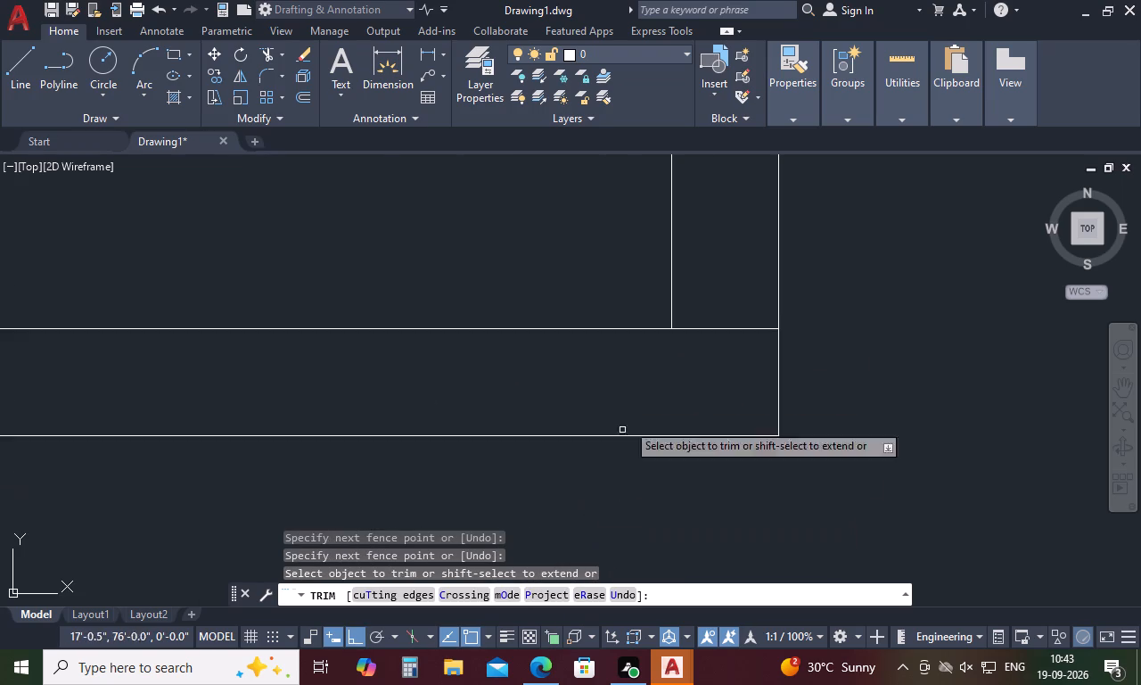
pyautogui.moveTo(703, 311); pyautogui.dragTo(690, 368)
pyautogui.scroll(-5, 688, 365)
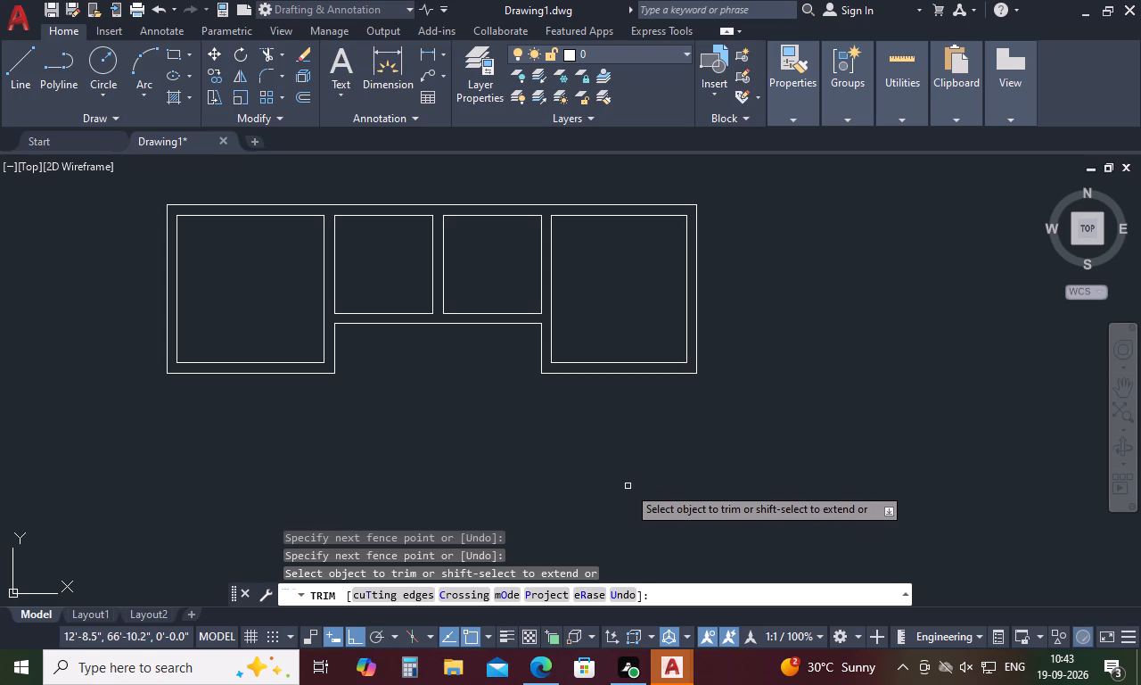
pyautogui.press('Escape')
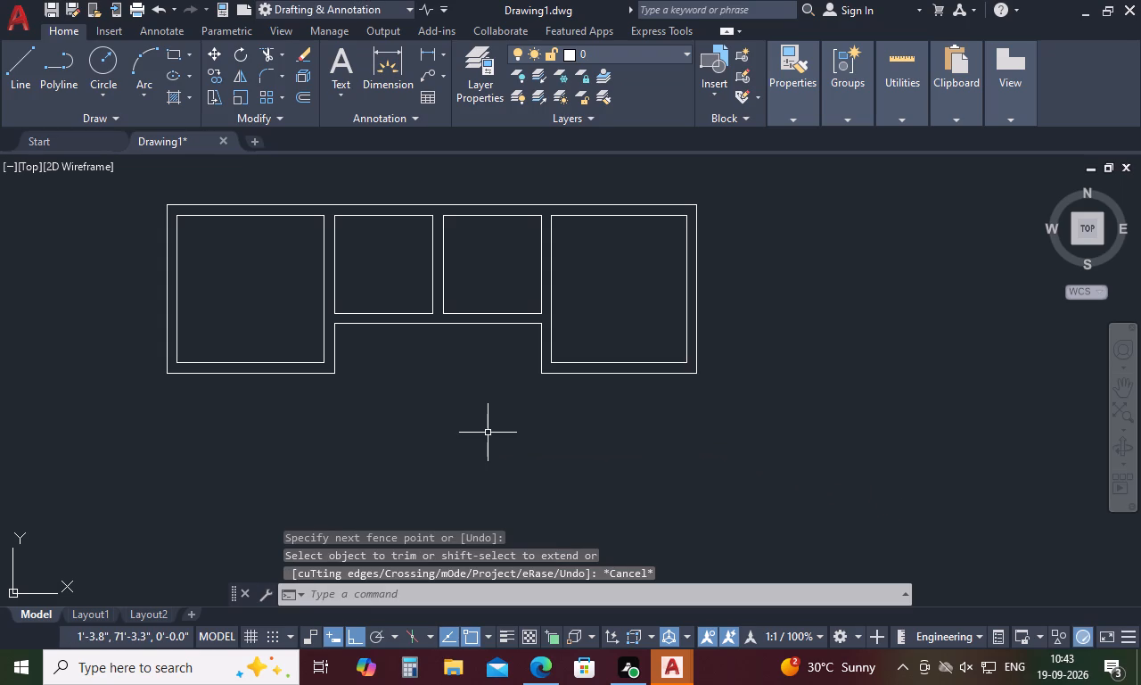
# Delete the two outer bottom wall lines below the second and third rooms.
pyautogui.click(461, 323)
pyautogui.click(403, 323)
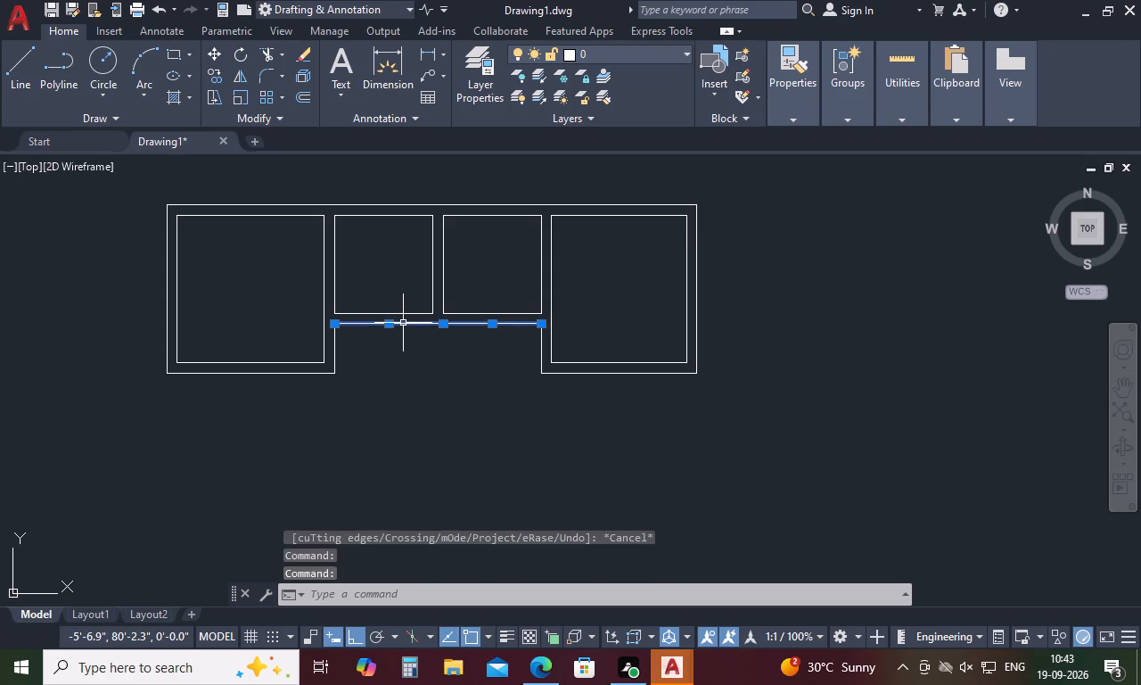
pyautogui.press('Delete')
# Offset the second room's inner bottom wall line 5" downward.
pyautogui.write('o')
pyautogui.press('space')
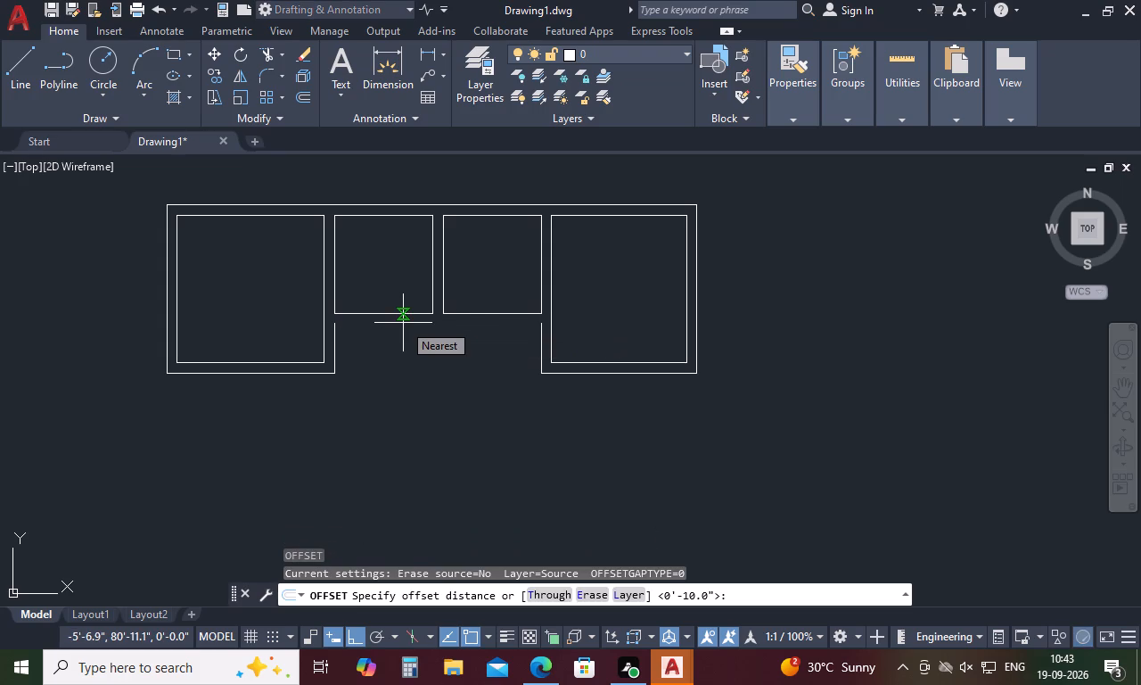
pyautogui.write('5')
pyautogui.press('space')
pyautogui.click(380, 315)
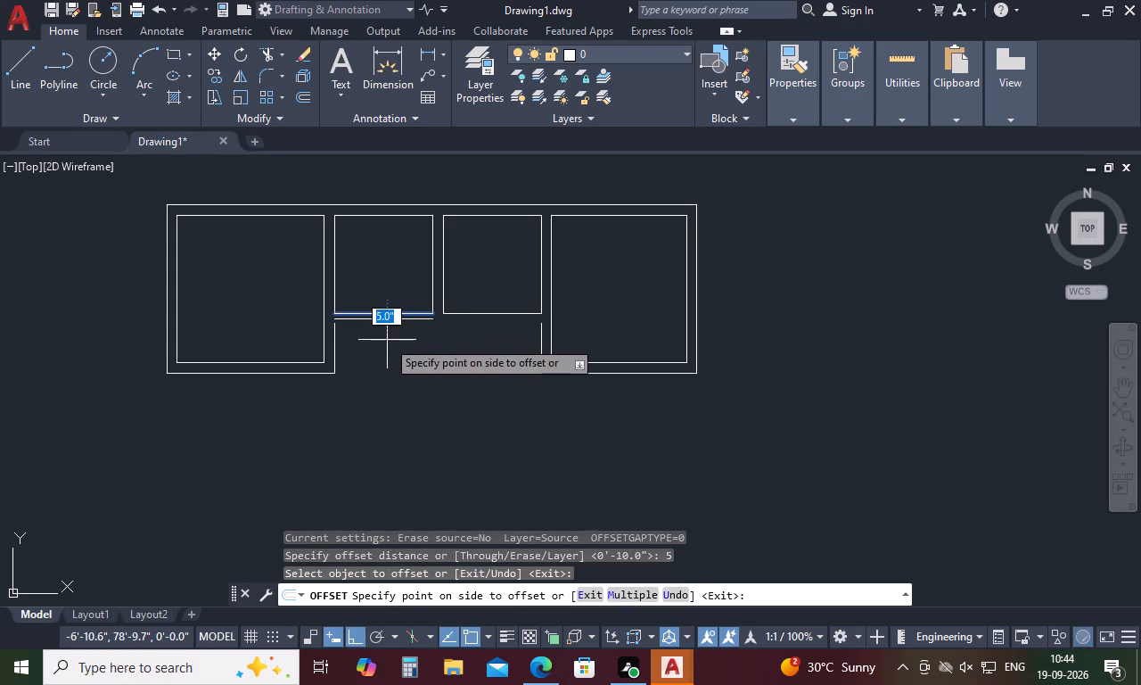
pyautogui.click(387, 340)
pyautogui.press('space')
# Extend the 5" offset bottom wall line across to the fourth room, and extend both adjoining outer side walls up to it.
pyautogui.write('ex')
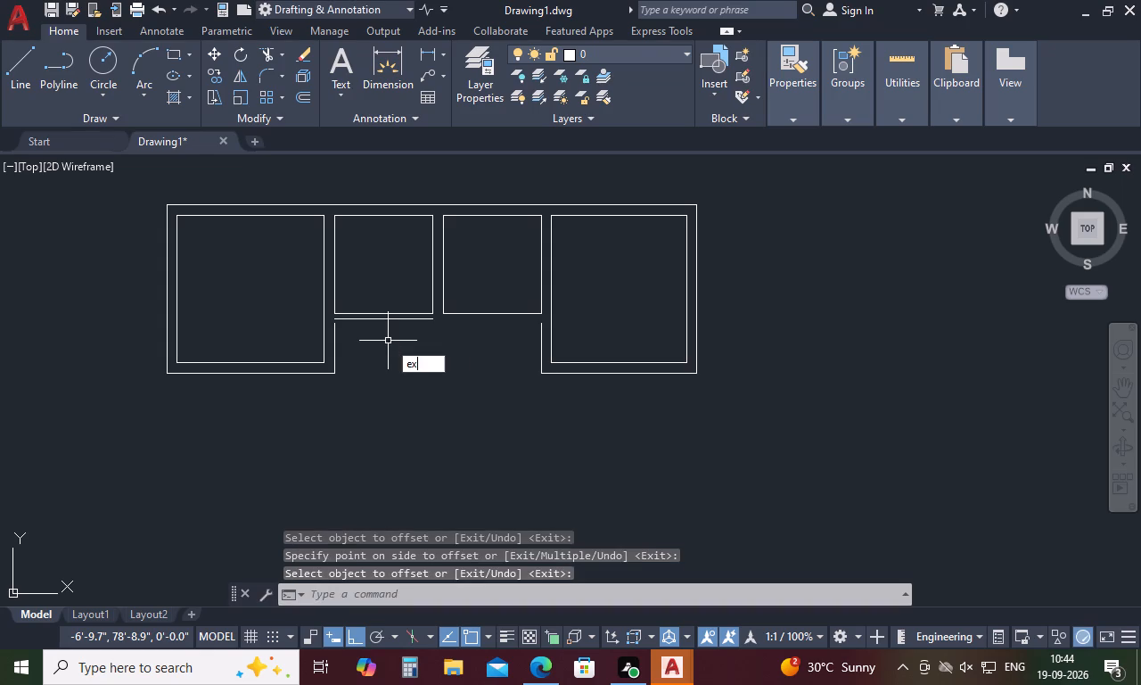
pyautogui.press('space')
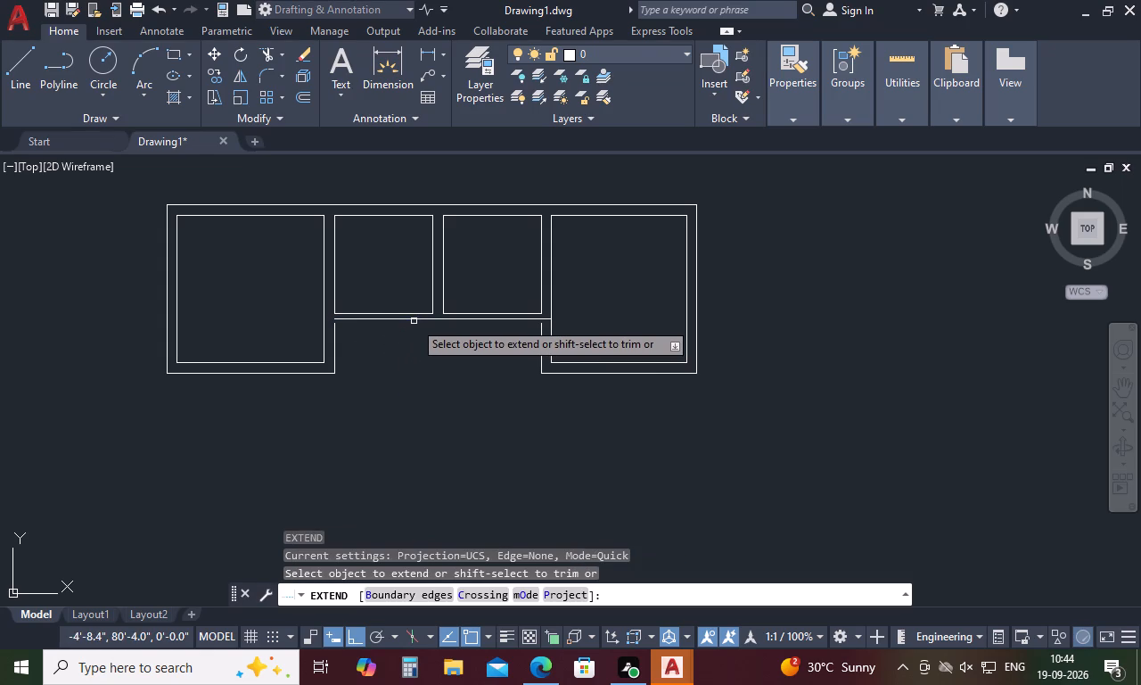
pyautogui.click(414, 321)
pyautogui.click(335, 341)
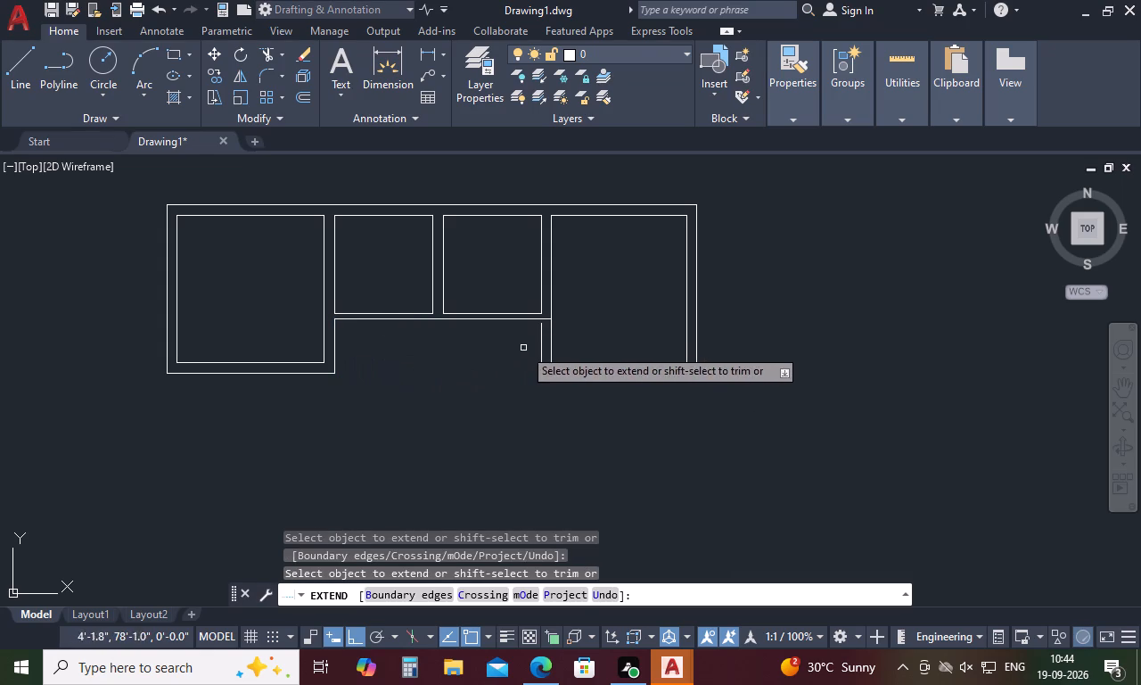
pyautogui.click(540, 336)
pyautogui.press('Escape')
# Trim the piece of the extended bottom wall line that crosses the fourth room's left wall thickness.
pyautogui.write('tr')
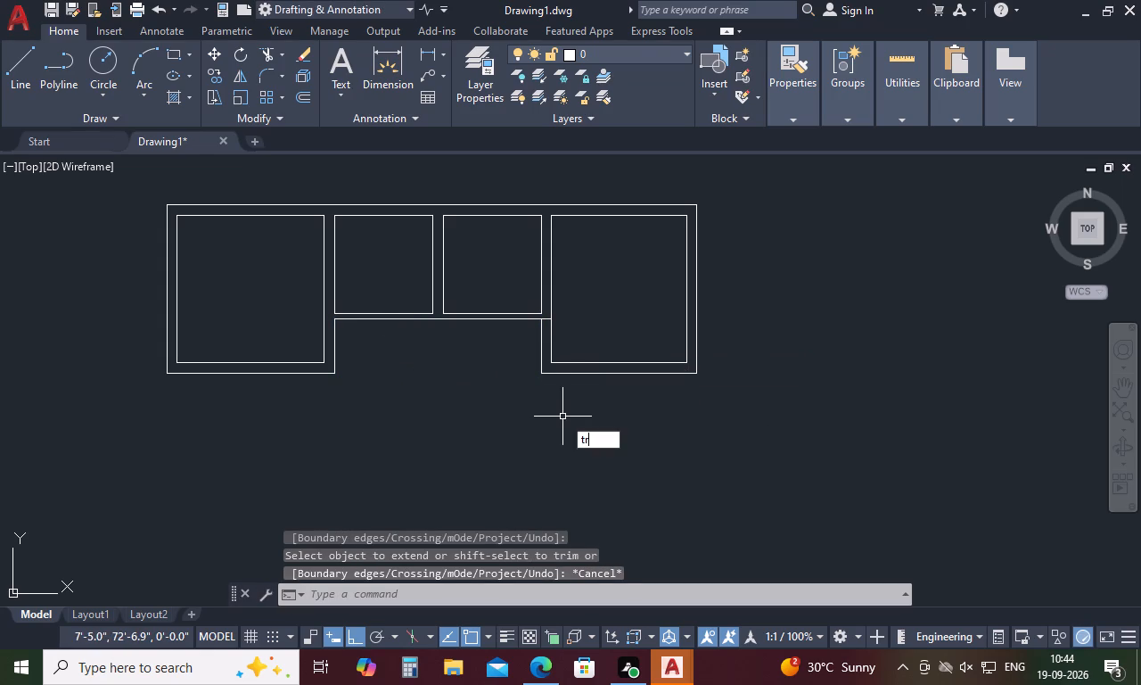
pyautogui.press('space')
pyautogui.scroll(3, 538, 322)
pyautogui.moveTo(554, 299); pyautogui.dragTo(556, 339)
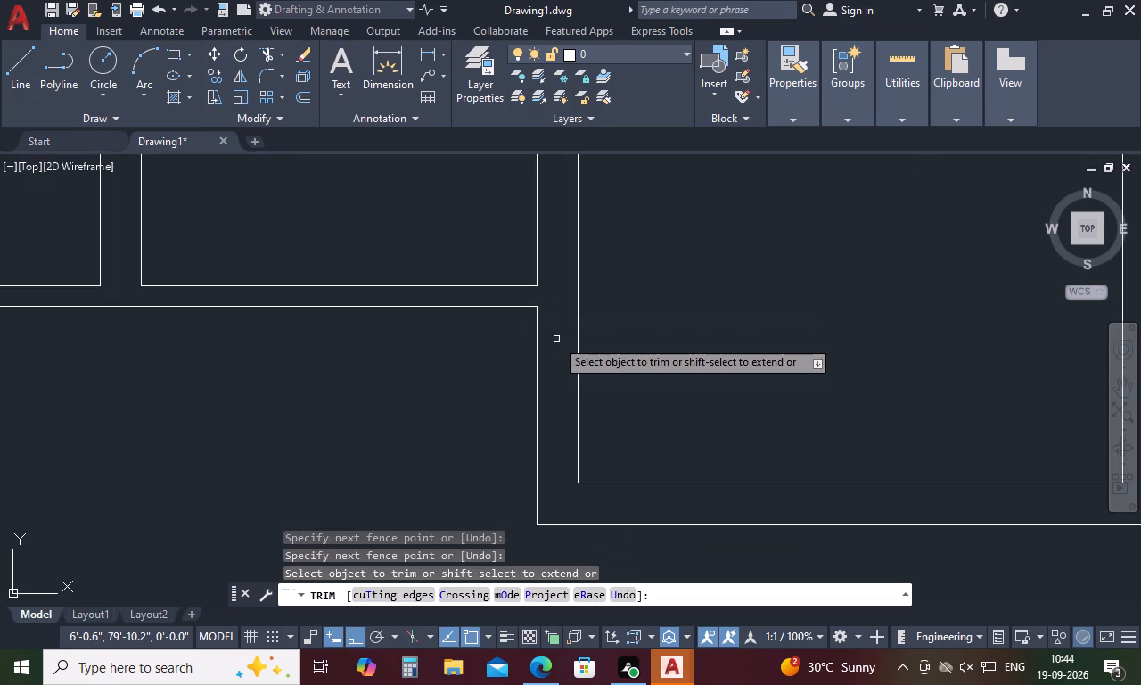
pyautogui.scroll(-5, 555, 339)
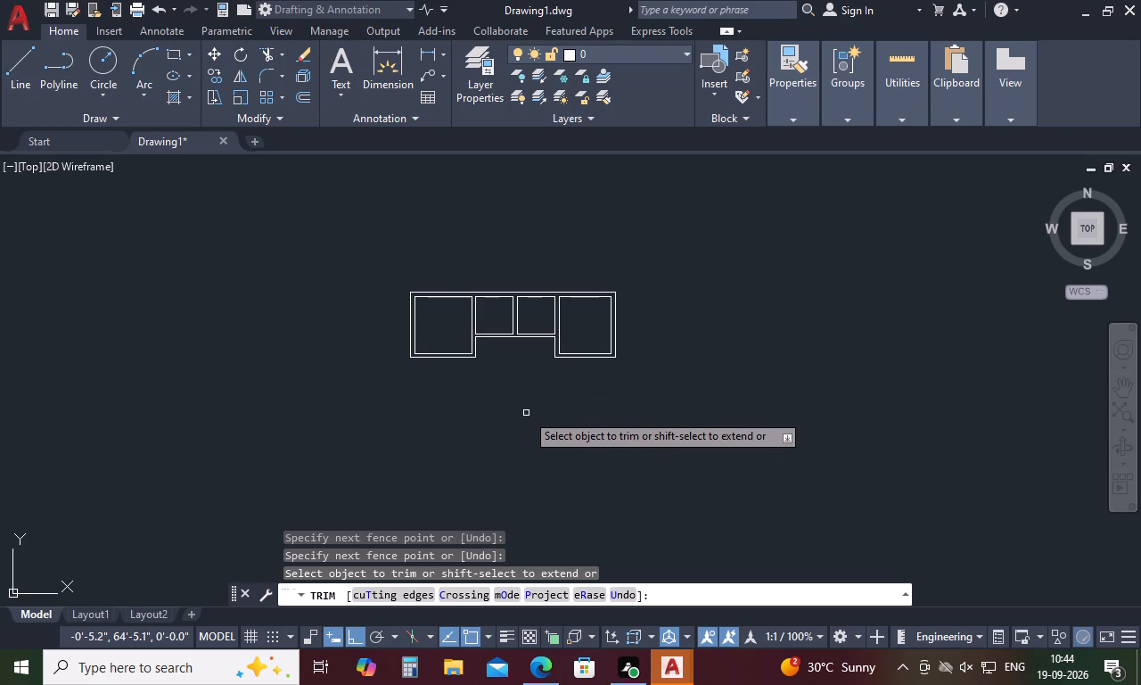
pyautogui.scroll(3, 490, 365)
pyautogui.press('Escape')
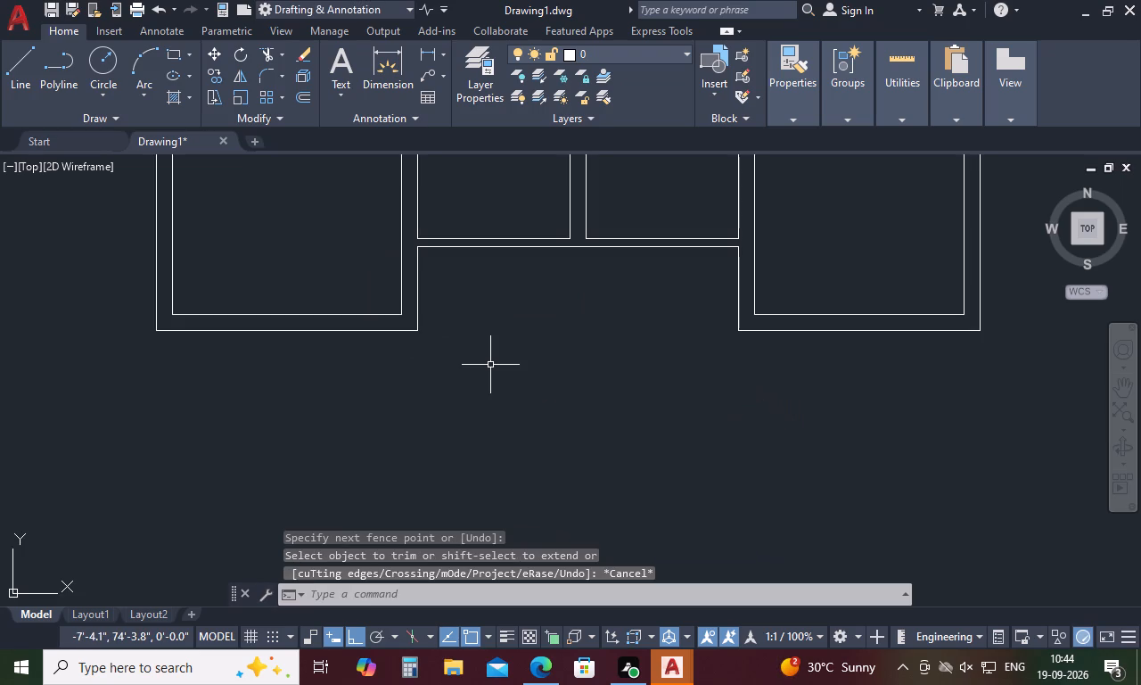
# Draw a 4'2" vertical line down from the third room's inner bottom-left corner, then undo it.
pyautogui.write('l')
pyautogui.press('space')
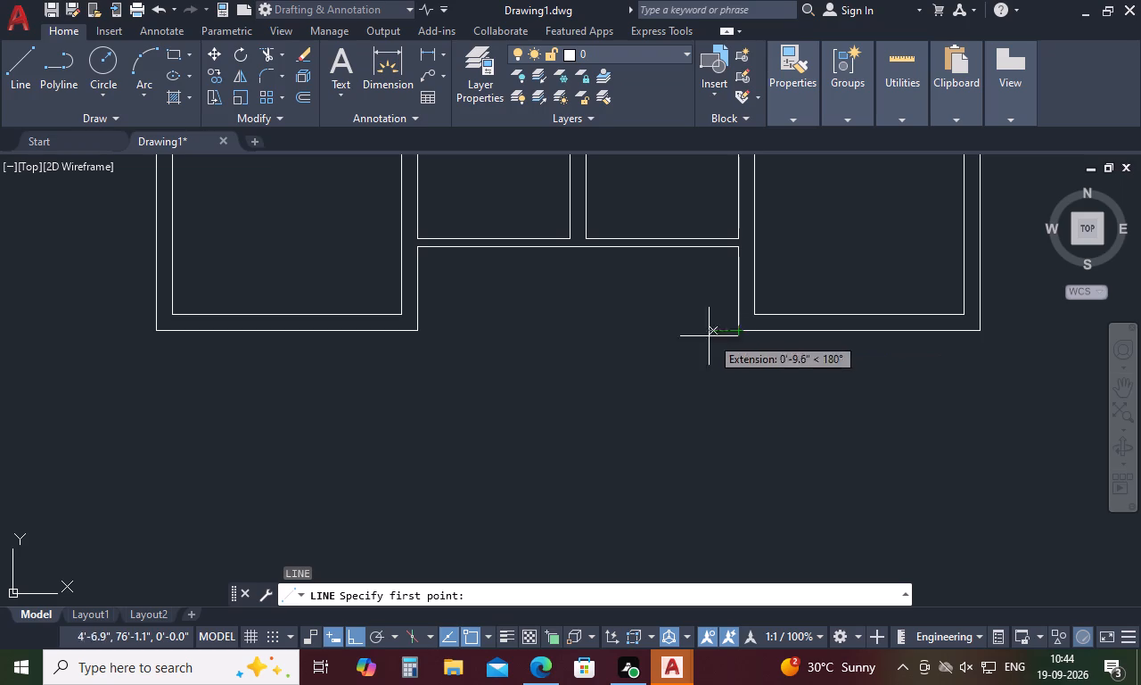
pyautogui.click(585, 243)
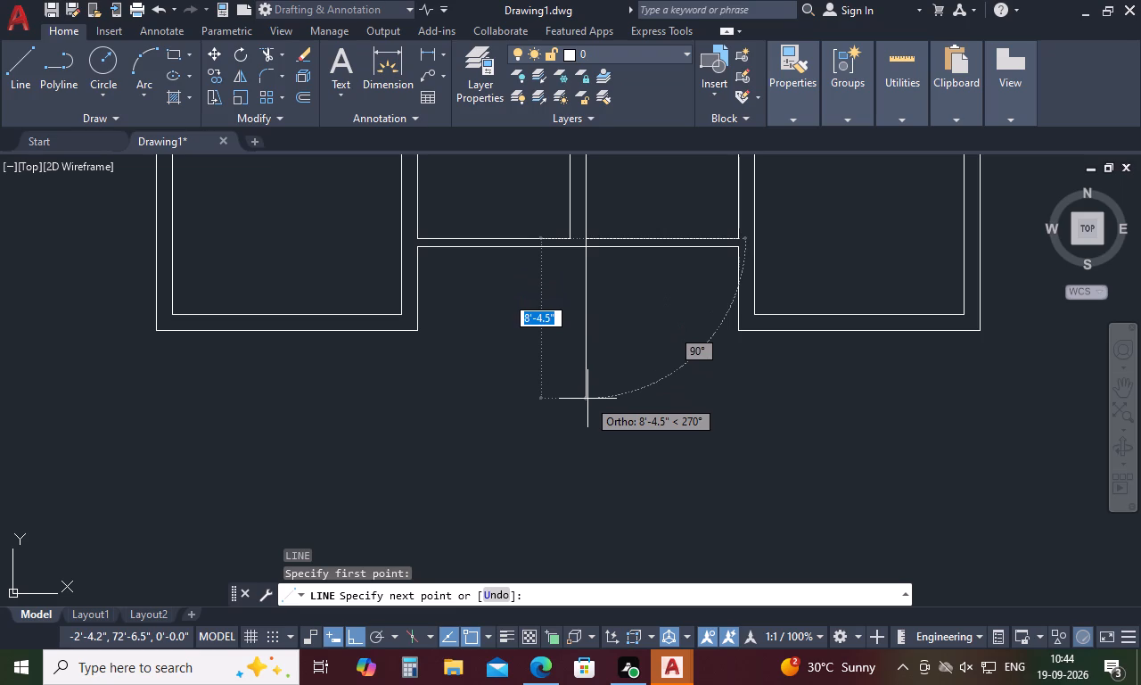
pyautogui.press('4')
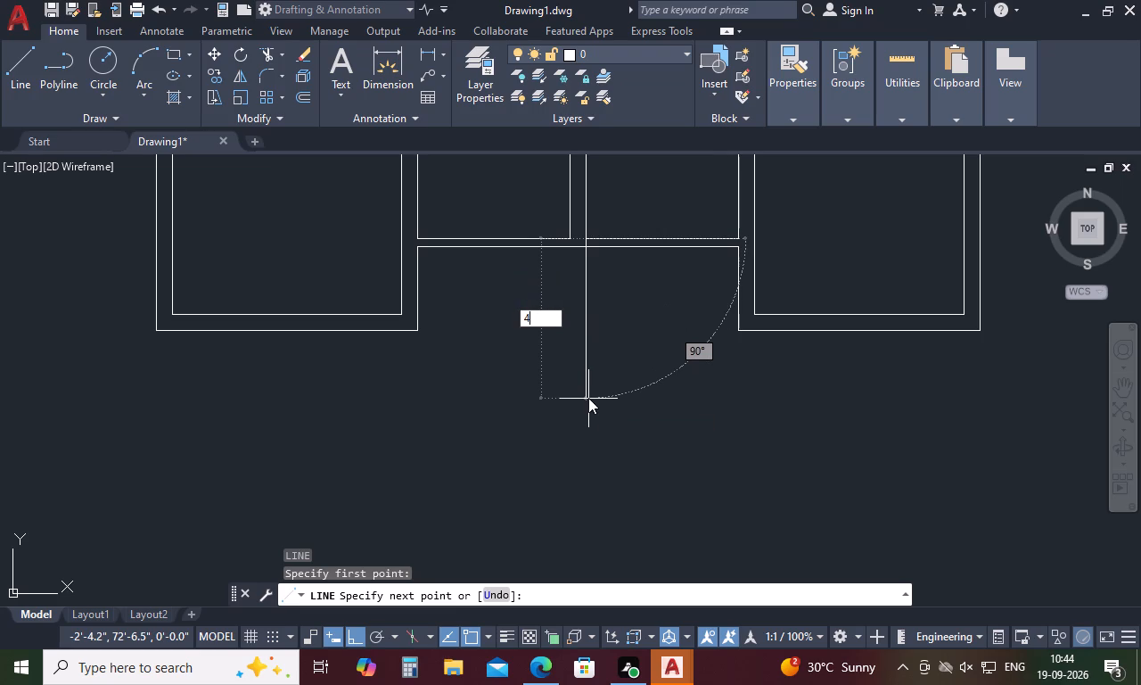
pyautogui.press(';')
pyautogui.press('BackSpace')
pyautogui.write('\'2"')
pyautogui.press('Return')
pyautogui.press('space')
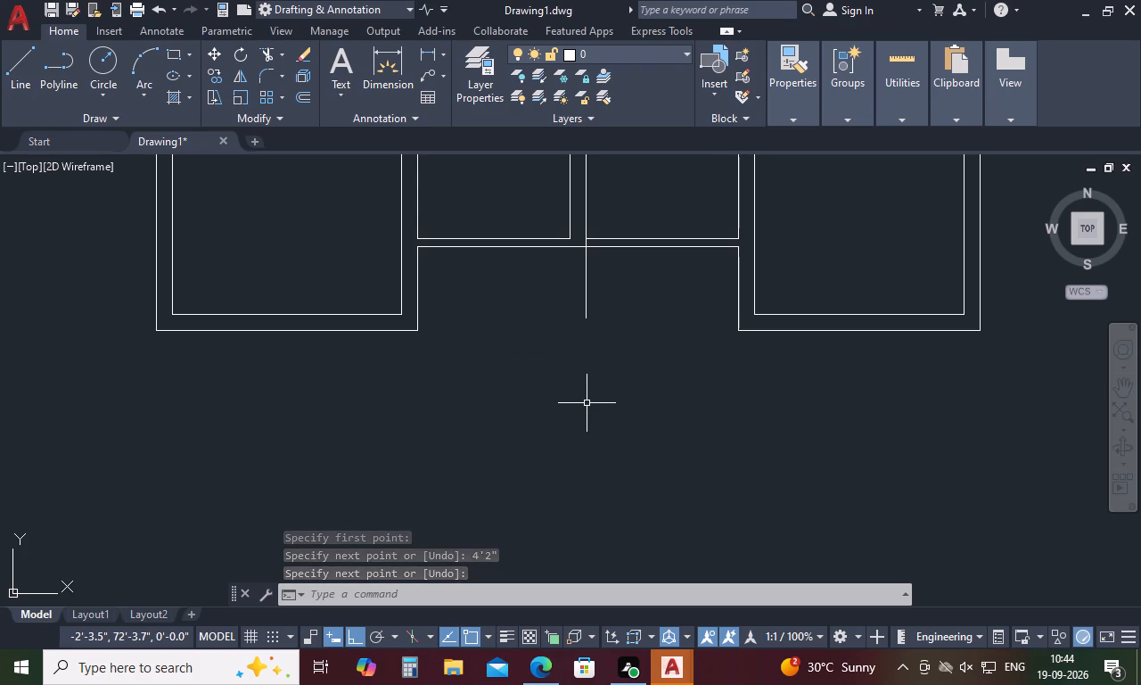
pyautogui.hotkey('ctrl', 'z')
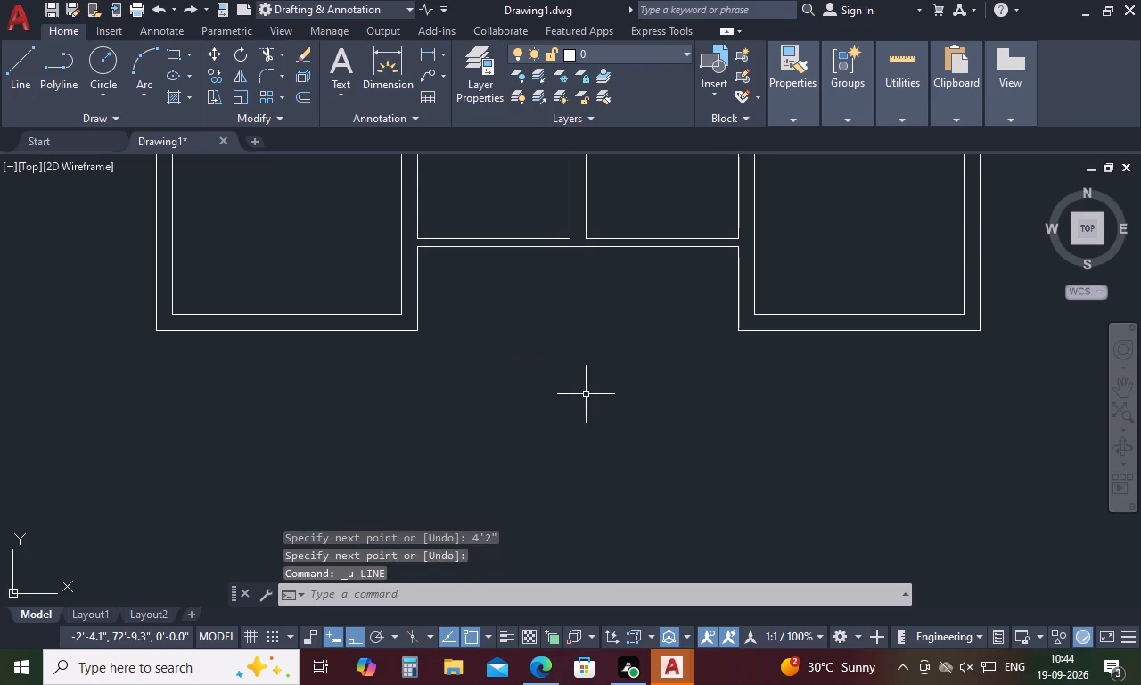
# Draw a line from the third room's inner bottom-left corner down to the outer bottom wall line, continuing 4'2" further downward.
pyautogui.write('l')
pyautogui.press('space')
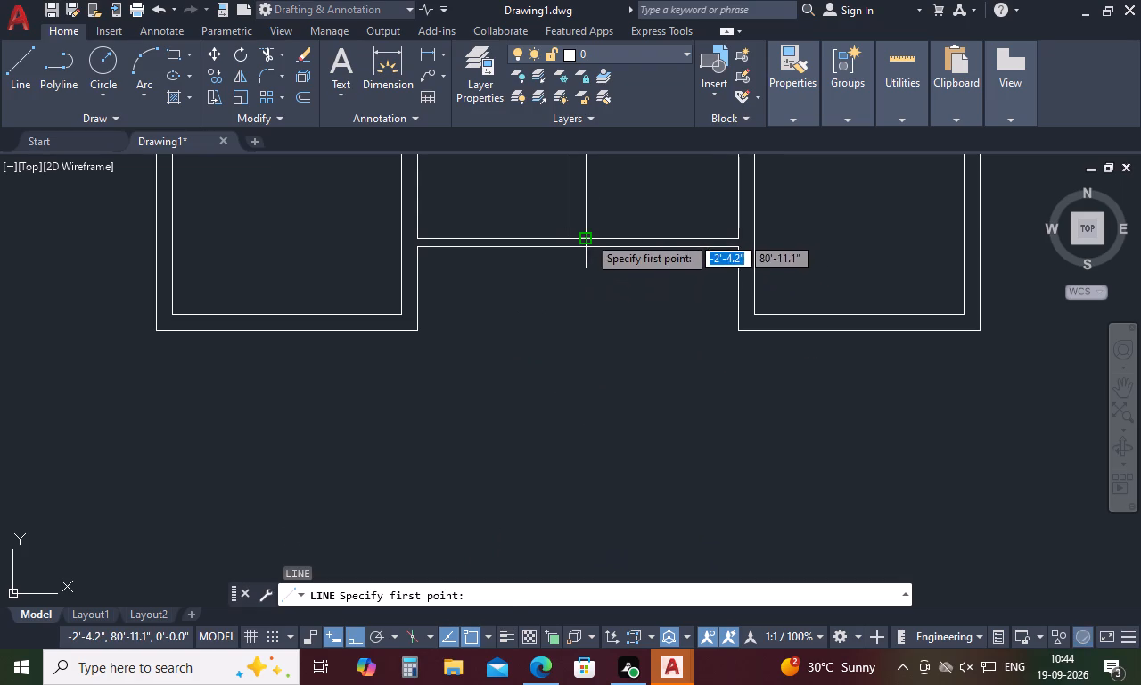
pyautogui.click(588, 235)
pyautogui.scroll(5, 589, 244)
pyautogui.click(549, 266)
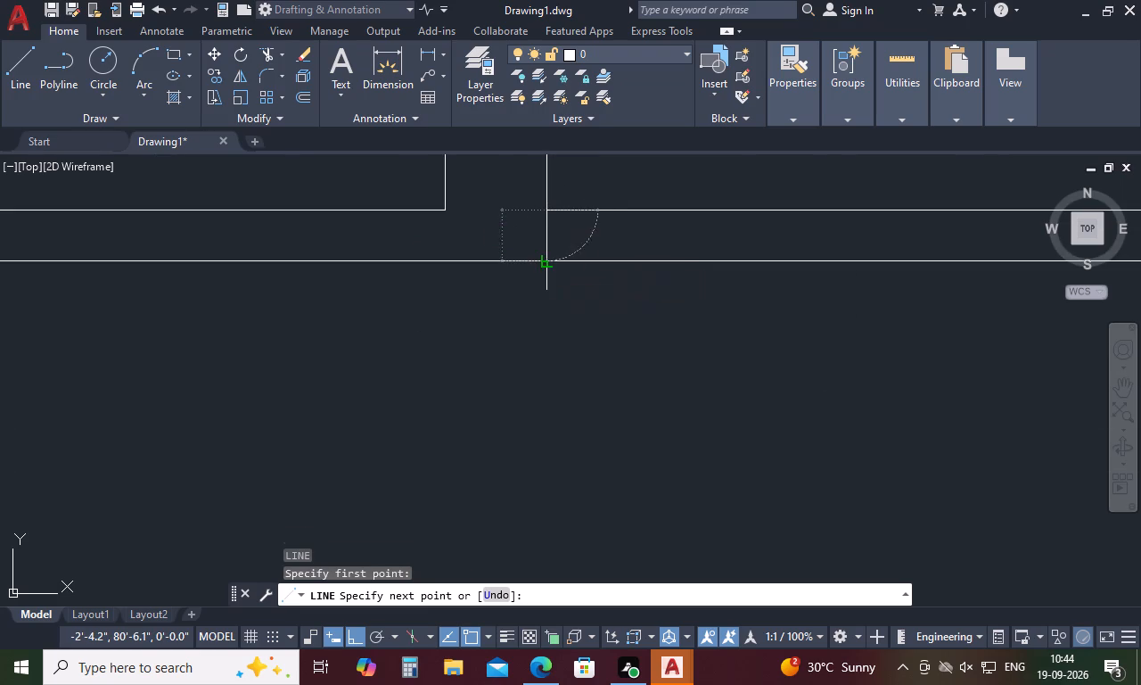
pyautogui.scroll(-4, 554, 437)
pyautogui.write('4\'2"')
pyautogui.press('Return')
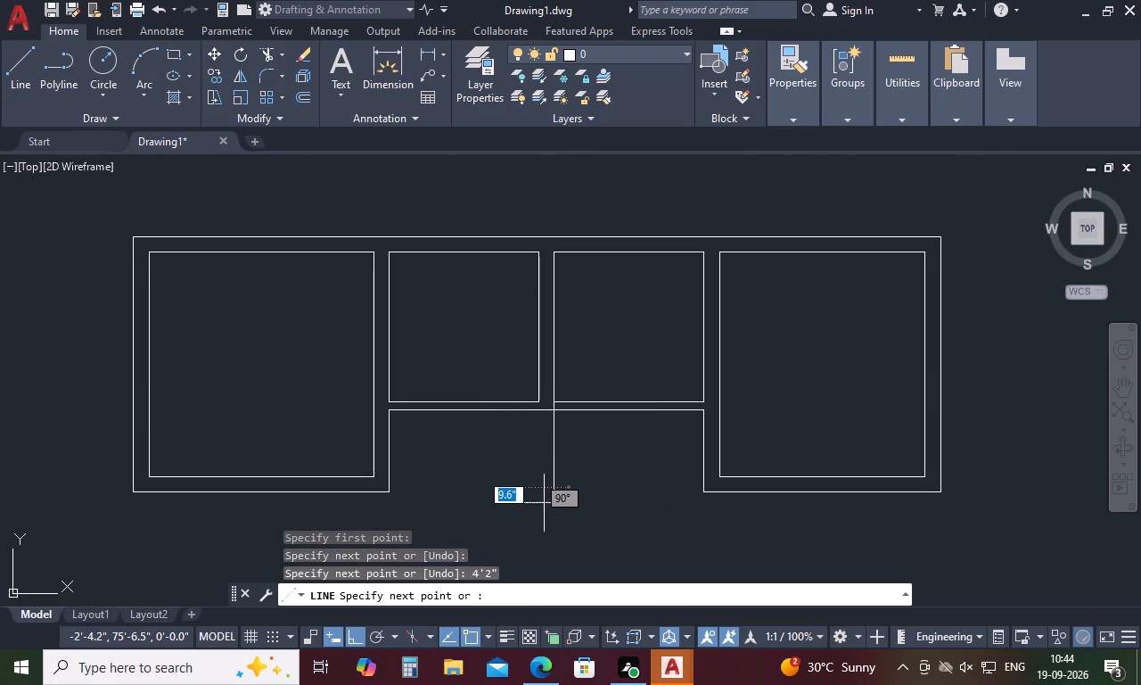
pyautogui.press('space')
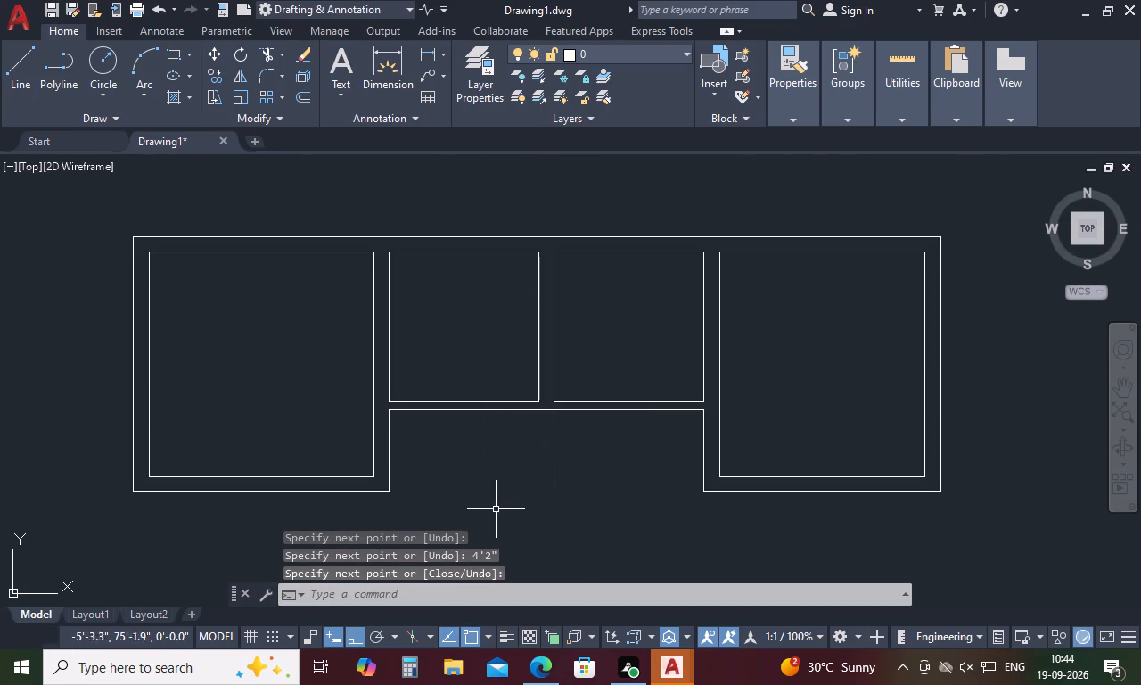
# Draw a horizontal helper line from the first room's outer bottom-right corner rightward past the 4'2" vertical line.
pyautogui.scroll(-5, 487, 492)
pyautogui.scroll(4, 478, 506)
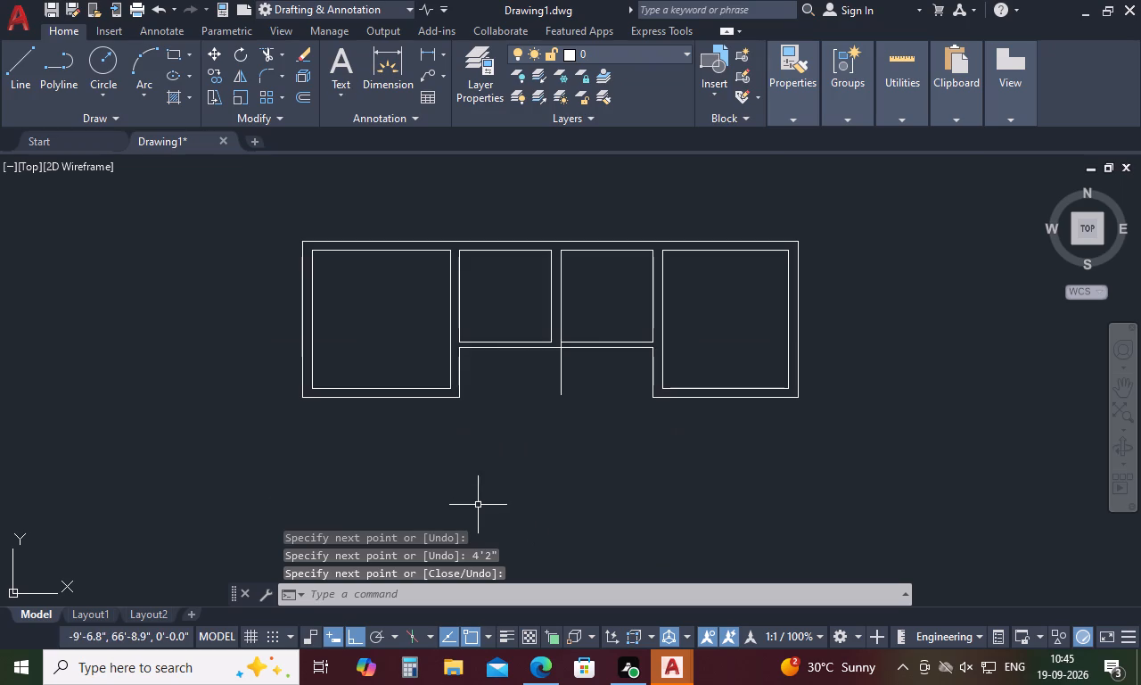
pyautogui.scroll(2, 479, 491)
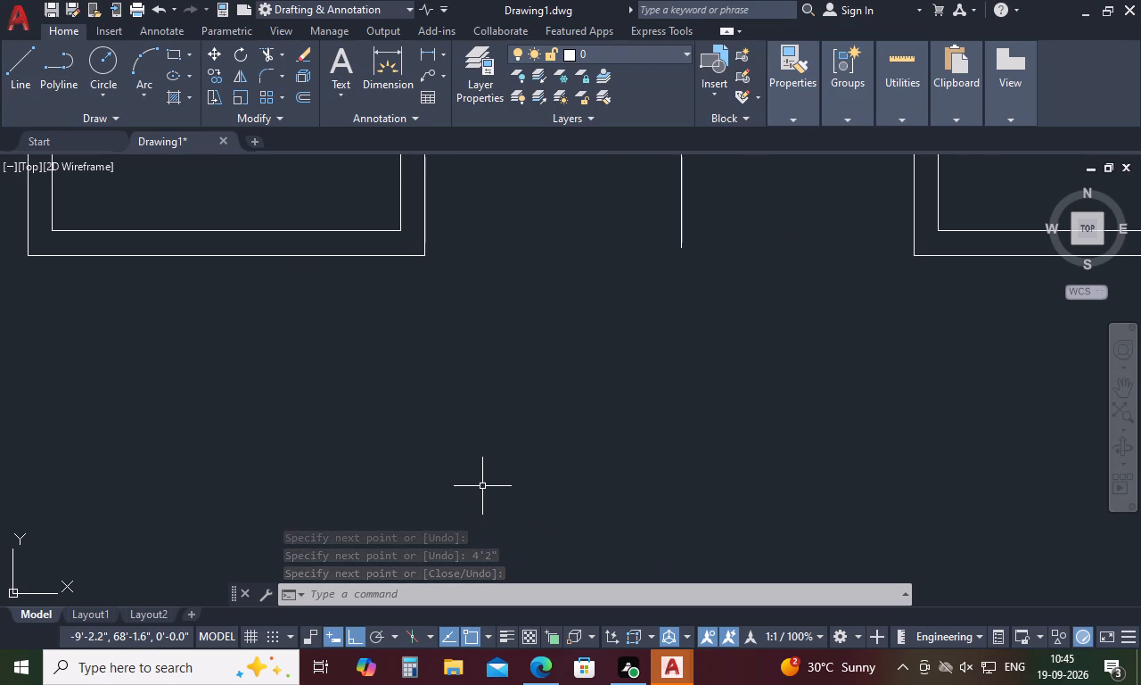
pyautogui.write('l')
pyautogui.press('space')
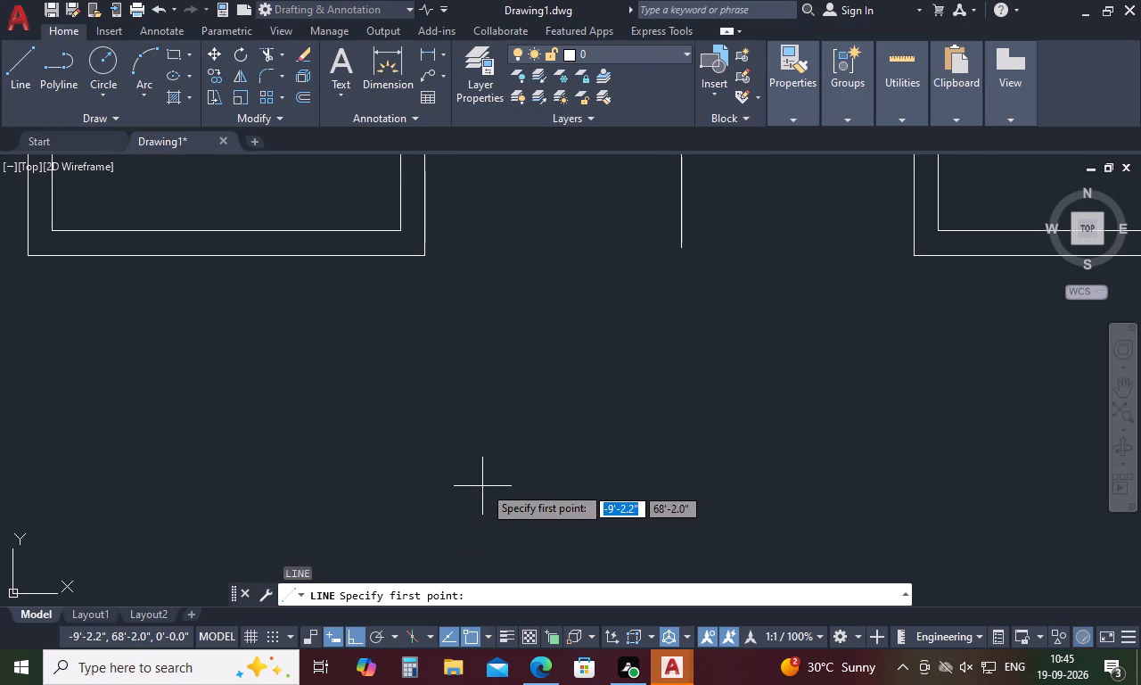
pyautogui.click(423, 260)
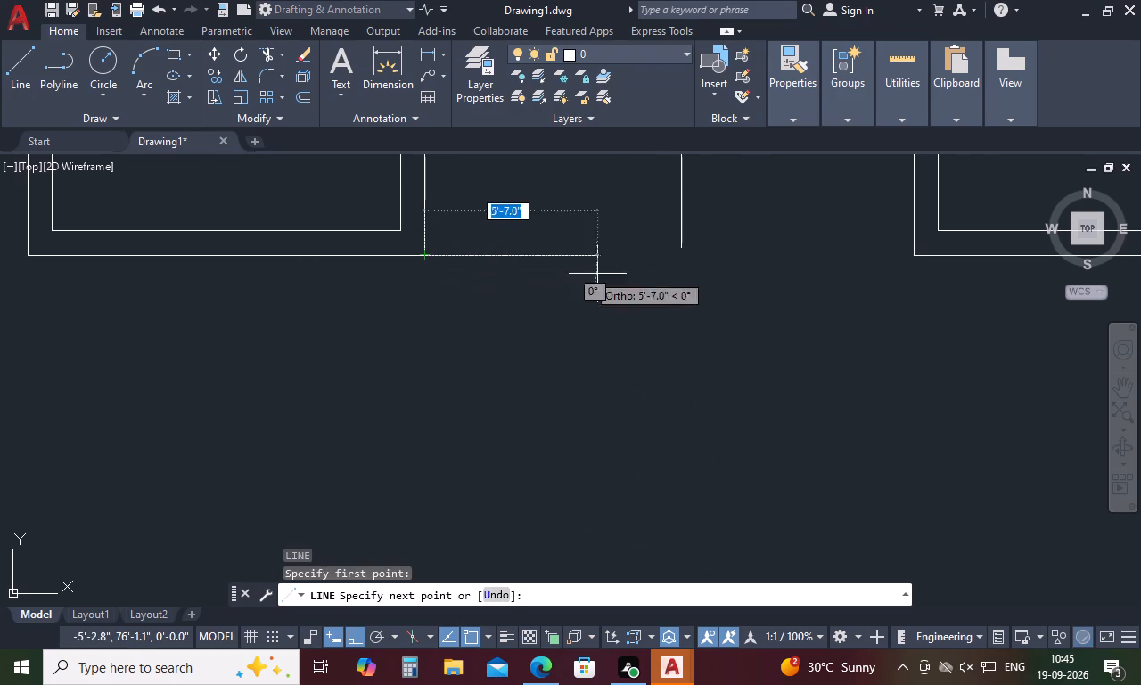
pyautogui.click(721, 279)
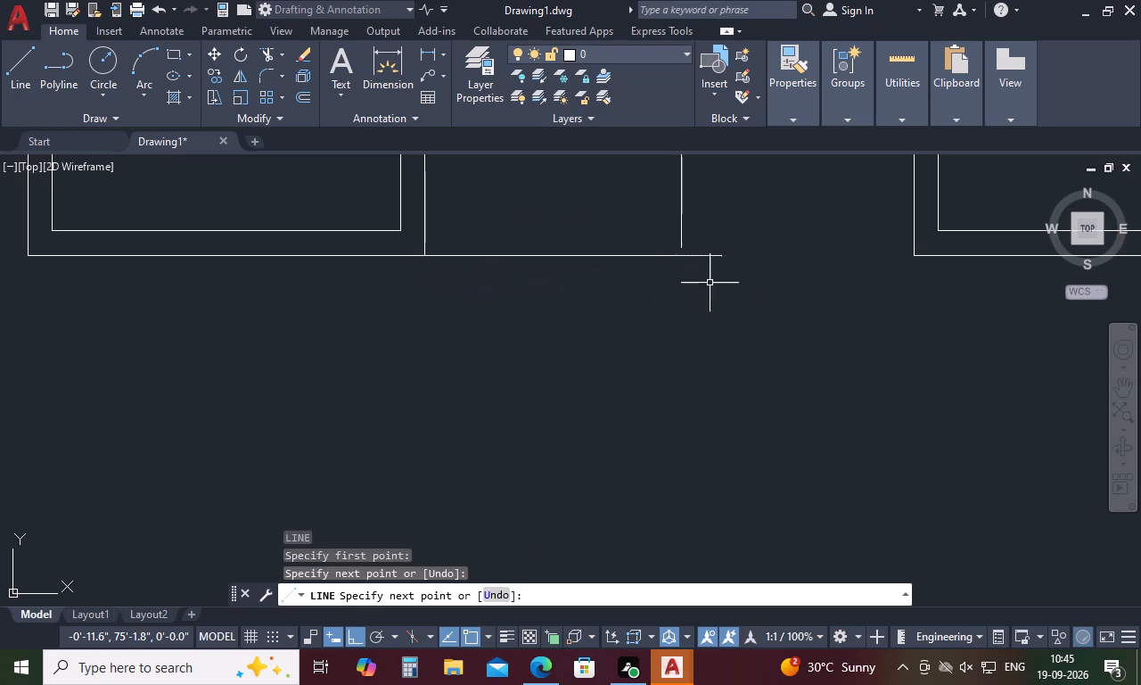
pyautogui.press('Escape')
# Extend the 4'2" vertical line down to the horizontal helper line.
pyautogui.write('ex')
pyautogui.press('space')
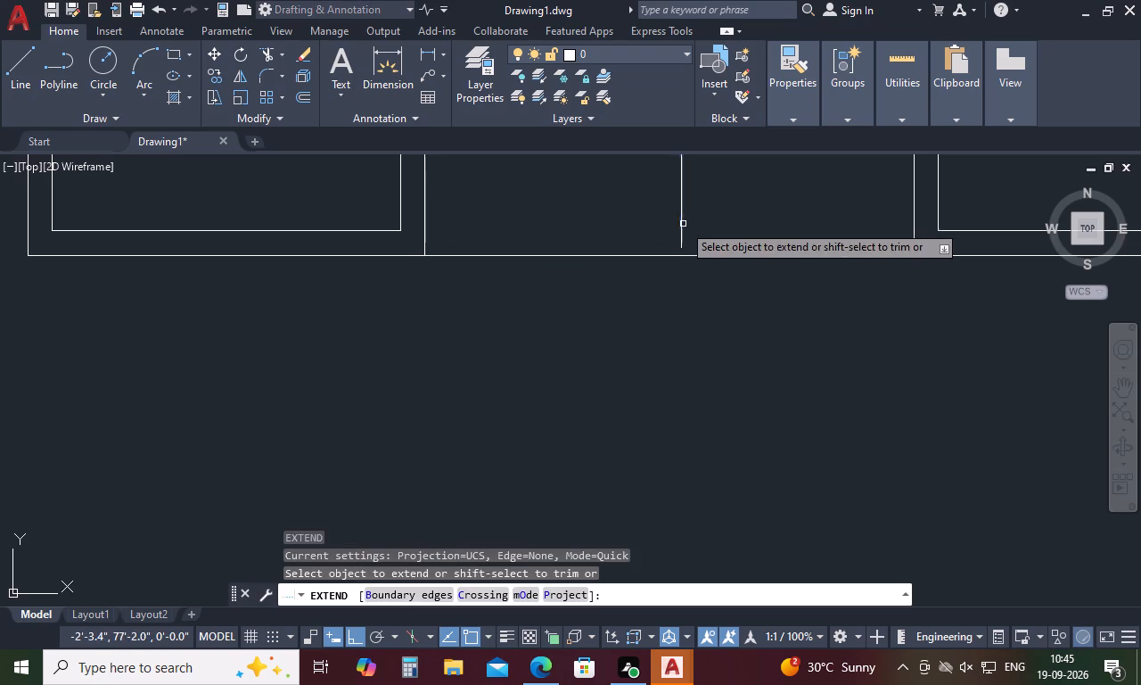
pyautogui.click(684, 223)
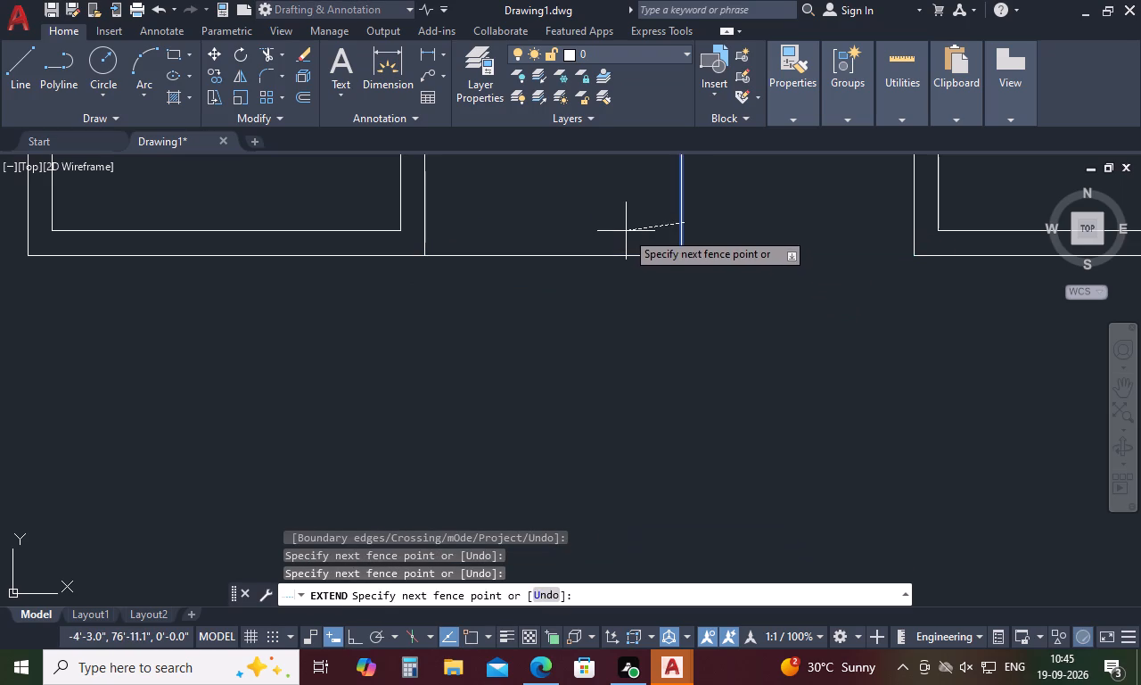
pyautogui.click(612, 217)
pyautogui.press('Escape')
# Trim away the horizontal helper line on both sides of the vertical line.
pyautogui.write('tr')
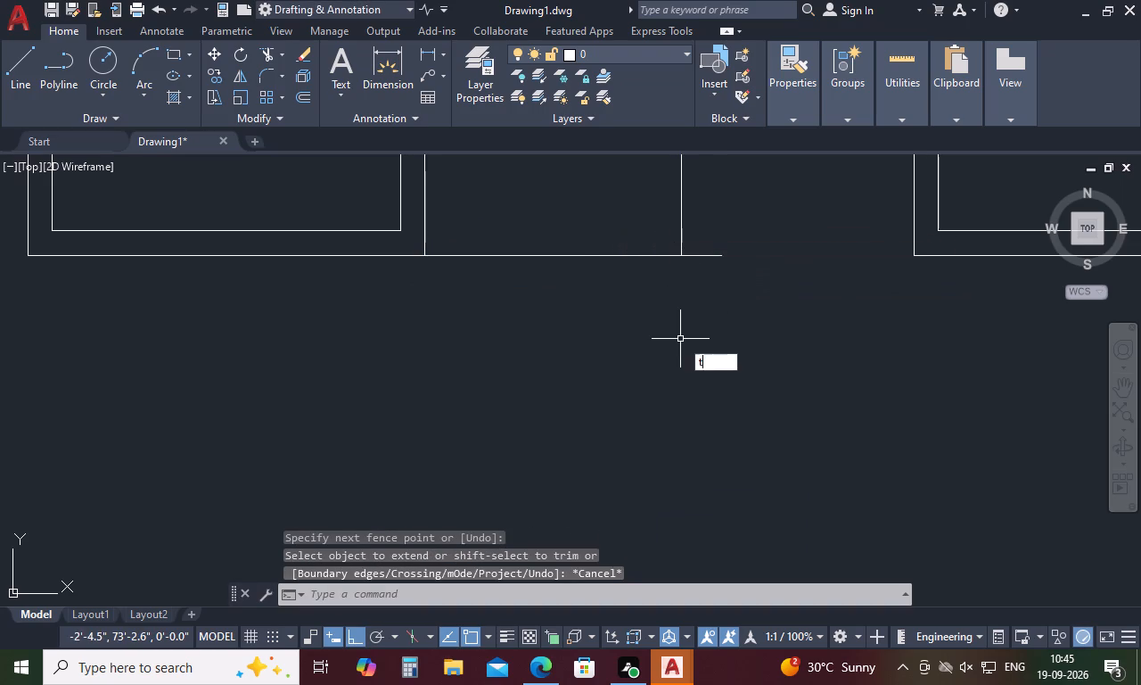
pyautogui.press('space')
pyautogui.moveTo(580, 227); pyautogui.dragTo(577, 269)
pyautogui.scroll(-4, 576, 321)
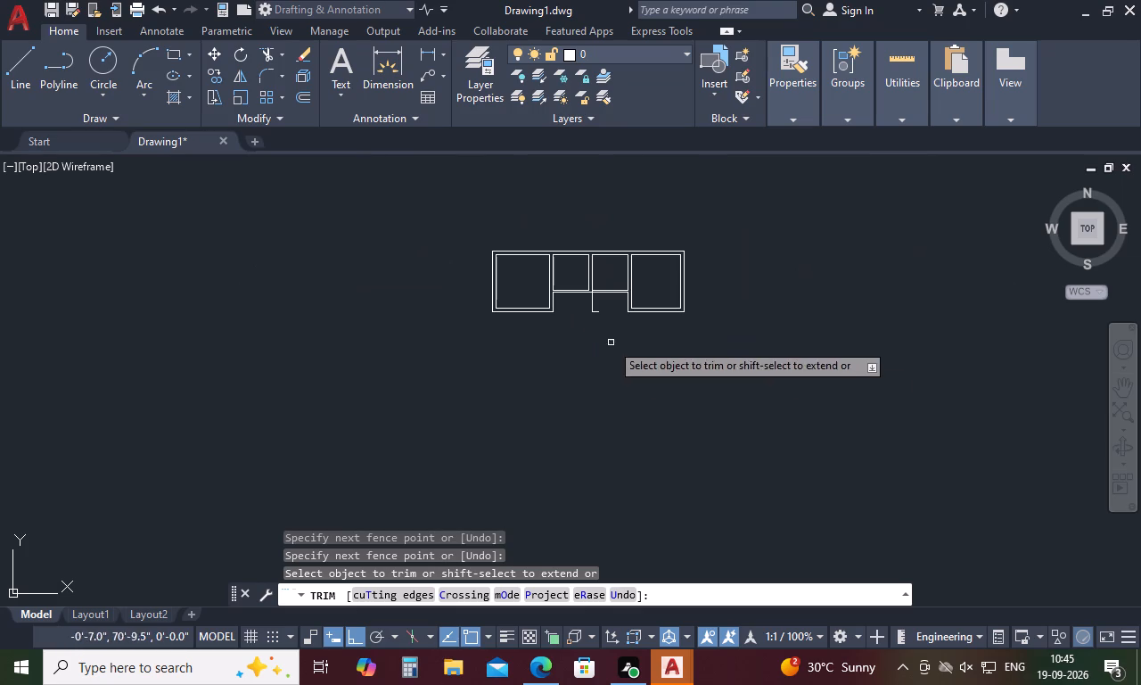
pyautogui.scroll(4, 585, 306)
pyautogui.moveTo(633, 315); pyautogui.dragTo(634, 357)
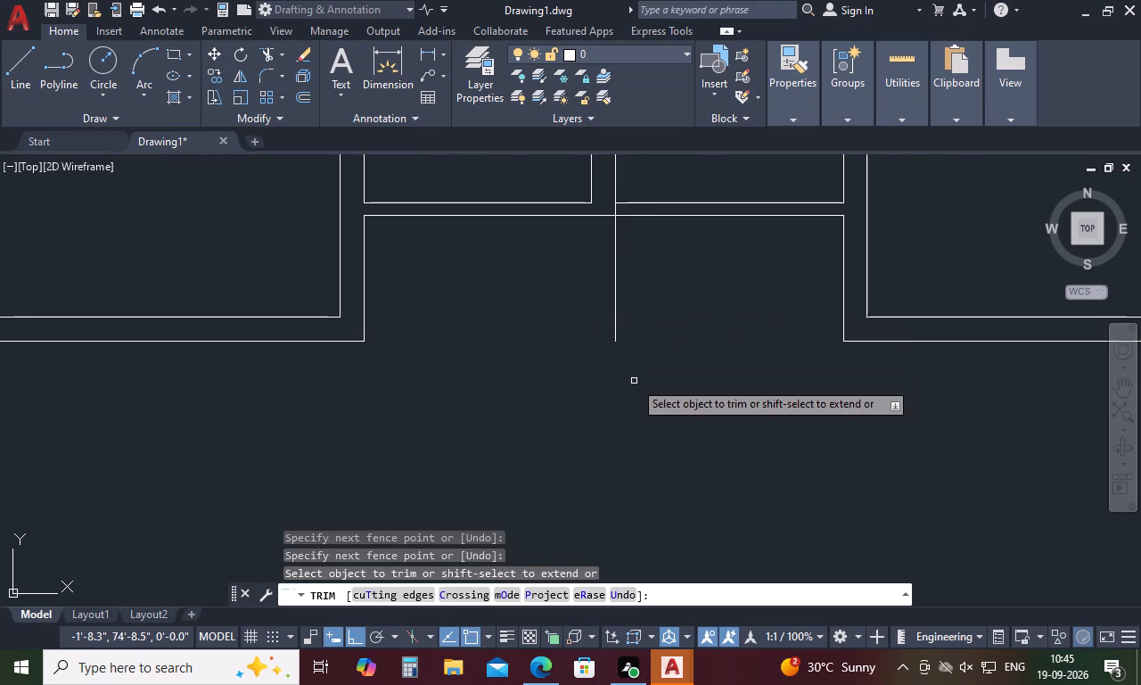
pyautogui.press('Escape')
# Offset the vertical line below the second and third rooms 10" to the left.
pyautogui.write('o')
pyautogui.press('space')
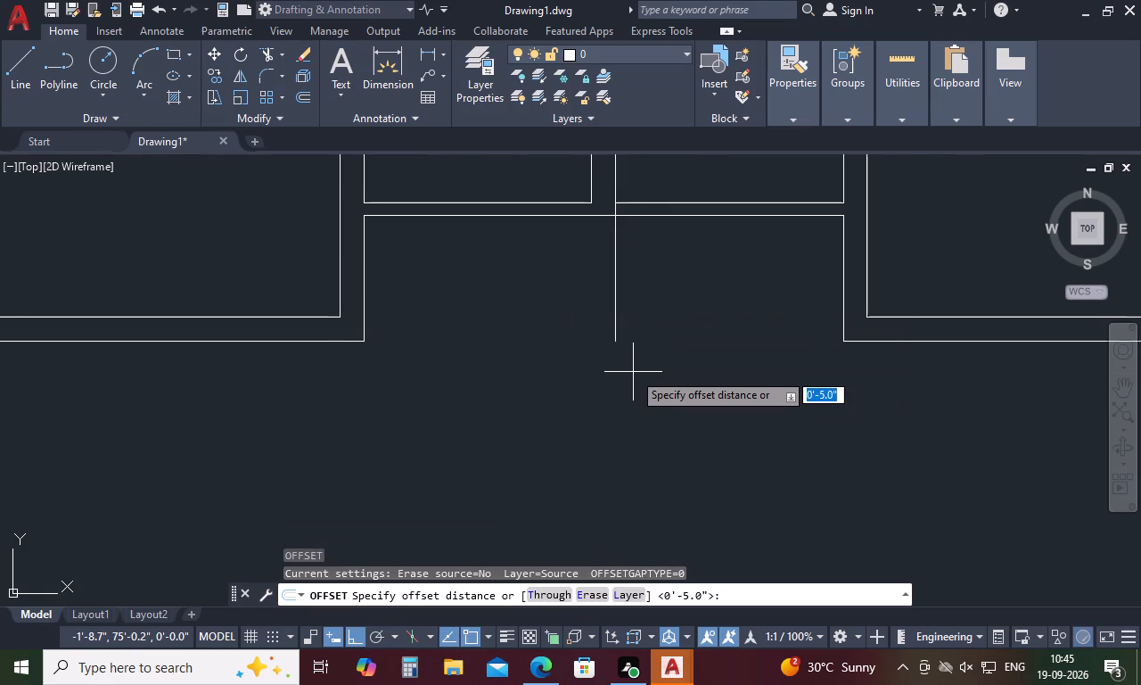
pyautogui.press('1')
pyautogui.write('0')
pyautogui.press('space')
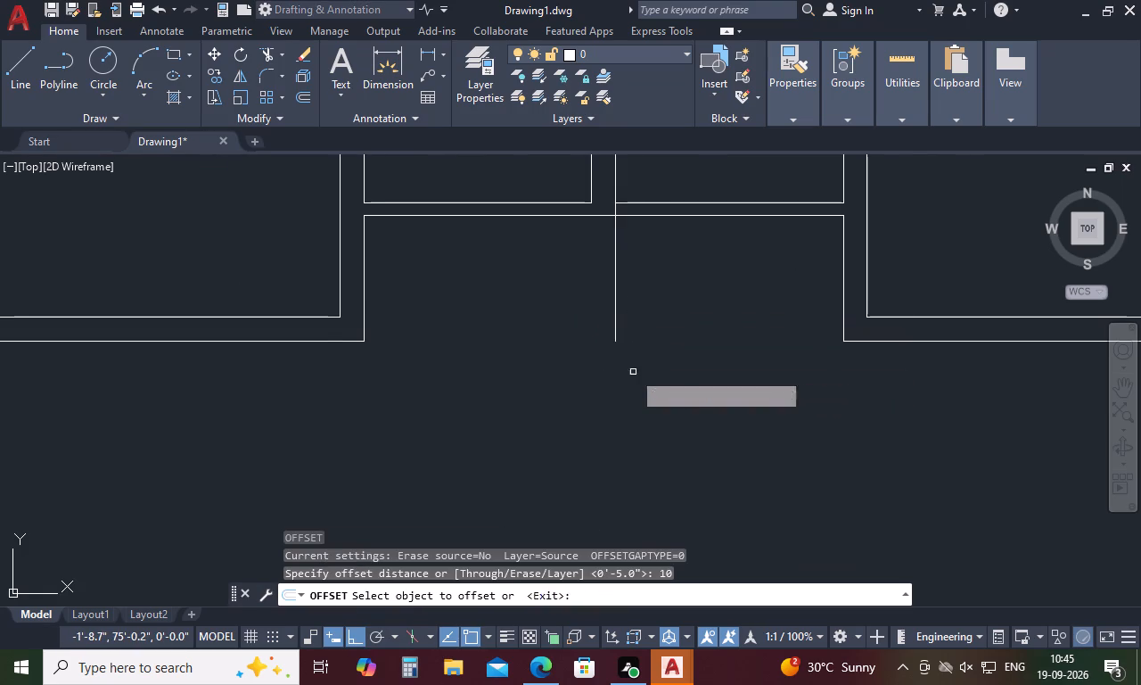
pyautogui.click(614, 256)
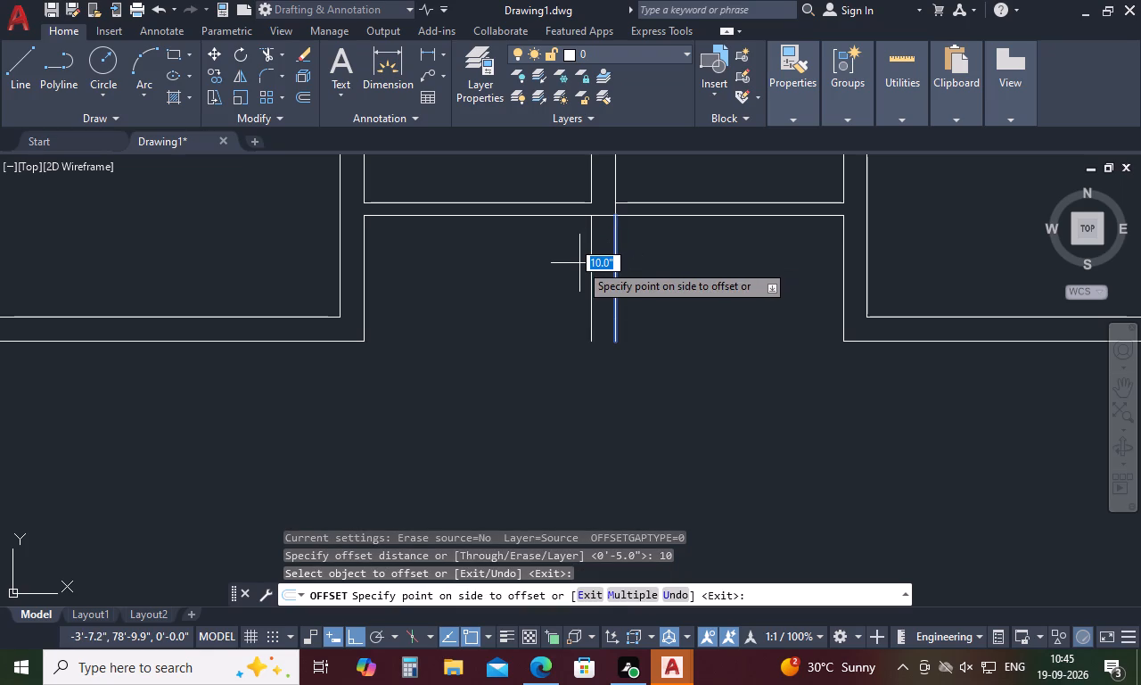
pyautogui.click(579, 263)
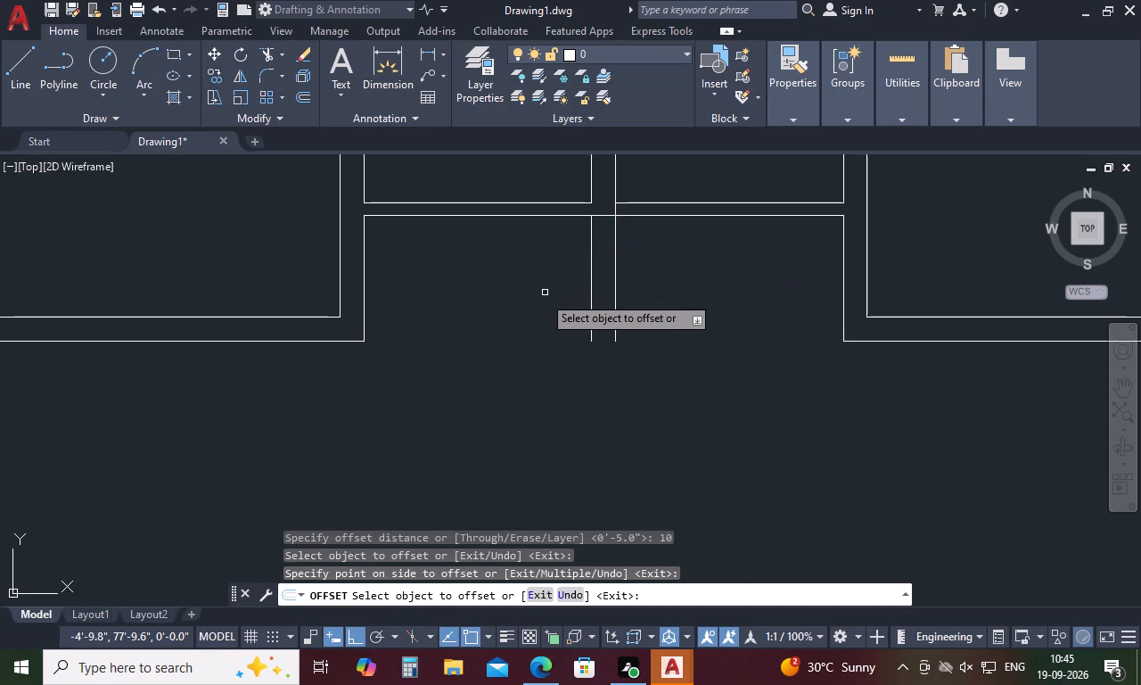
pyautogui.press('space')
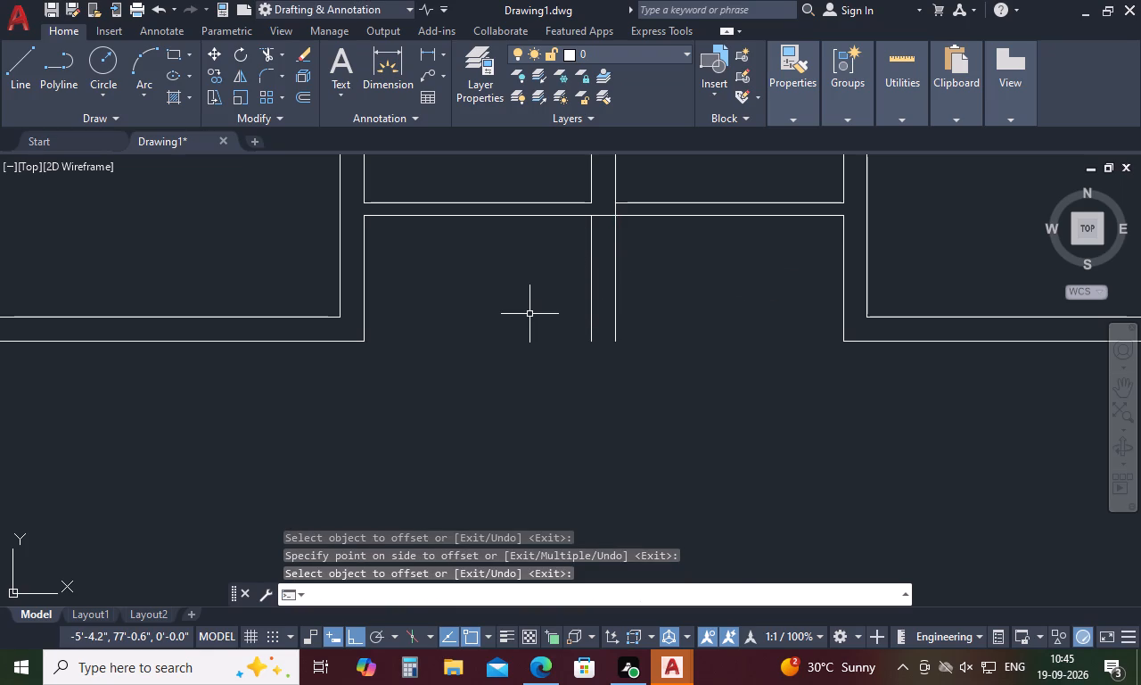
# Draw a short line joining the bottom ends of the two vertical lines to close the projecting wall.
pyautogui.write('l')
pyautogui.press('space')
pyautogui.click(589, 339)
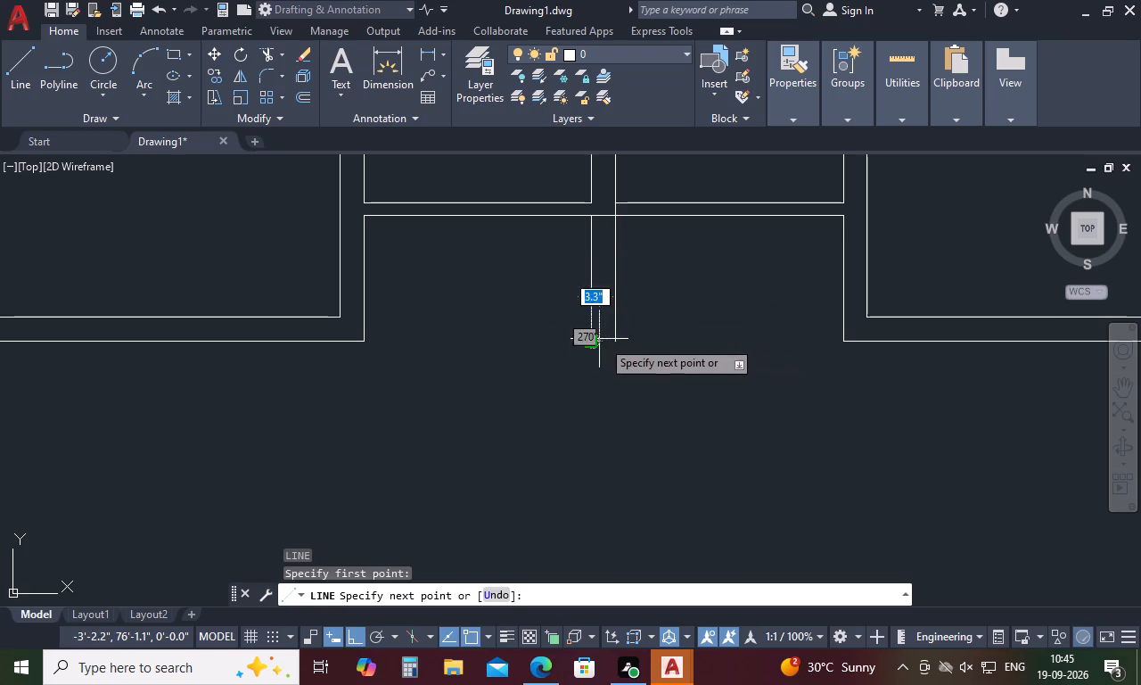
pyautogui.click(612, 342)
pyautogui.press('space')
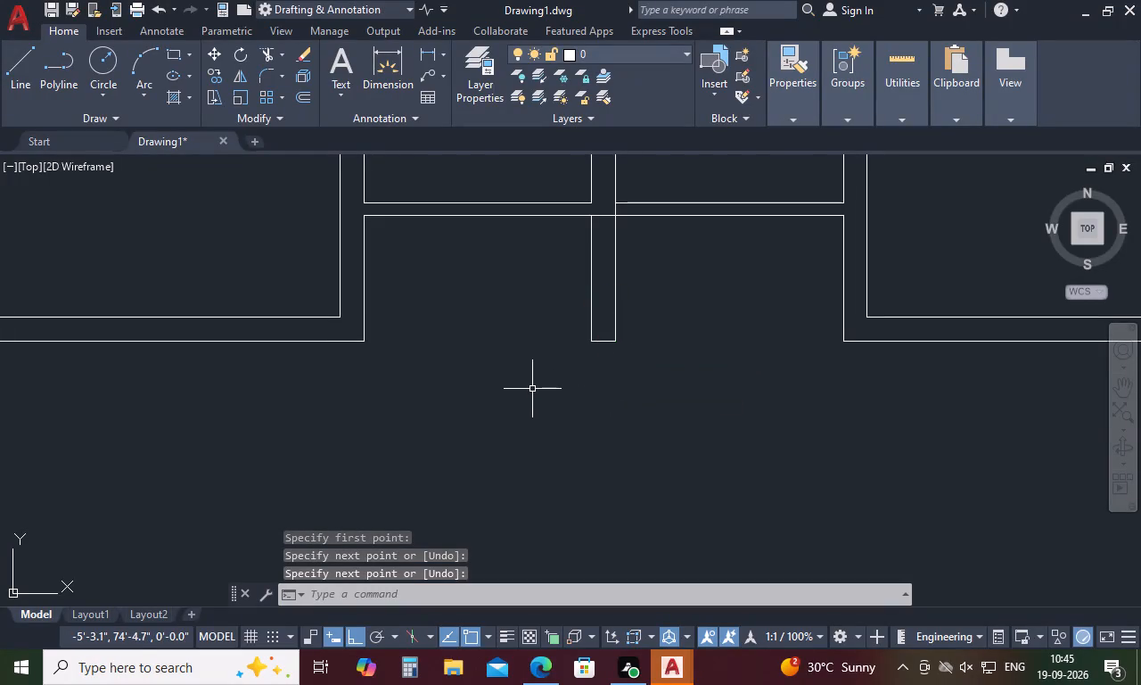
# Extend the fourth room's inner and outer bottom wall lines left to the dividing wall below the second and third rooms.
pyautogui.scroll(-2, 532, 388)
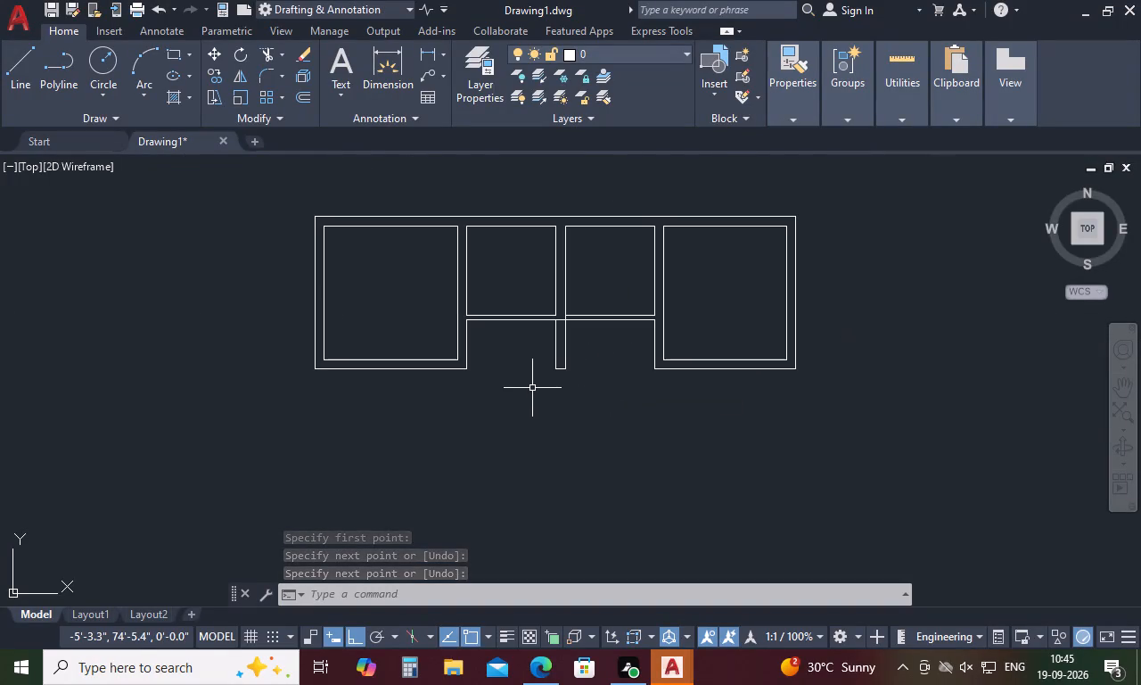
pyautogui.press('Escape')
pyautogui.write('ex')
pyautogui.press('space')
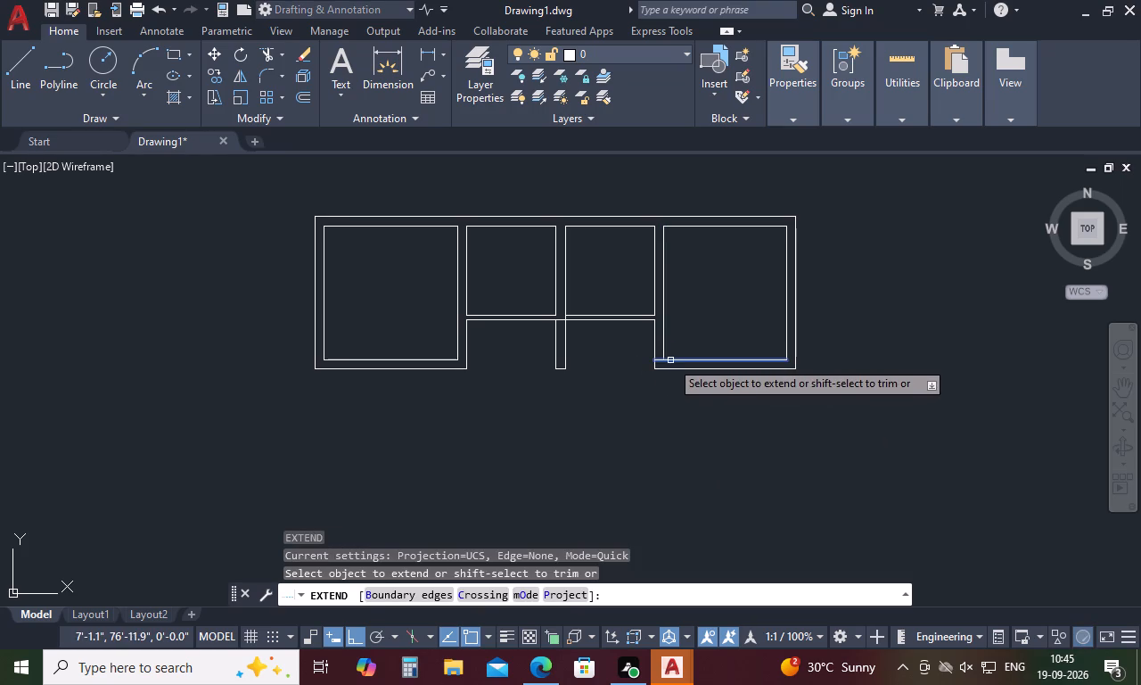
pyautogui.click(670, 360)
pyautogui.click(655, 361)
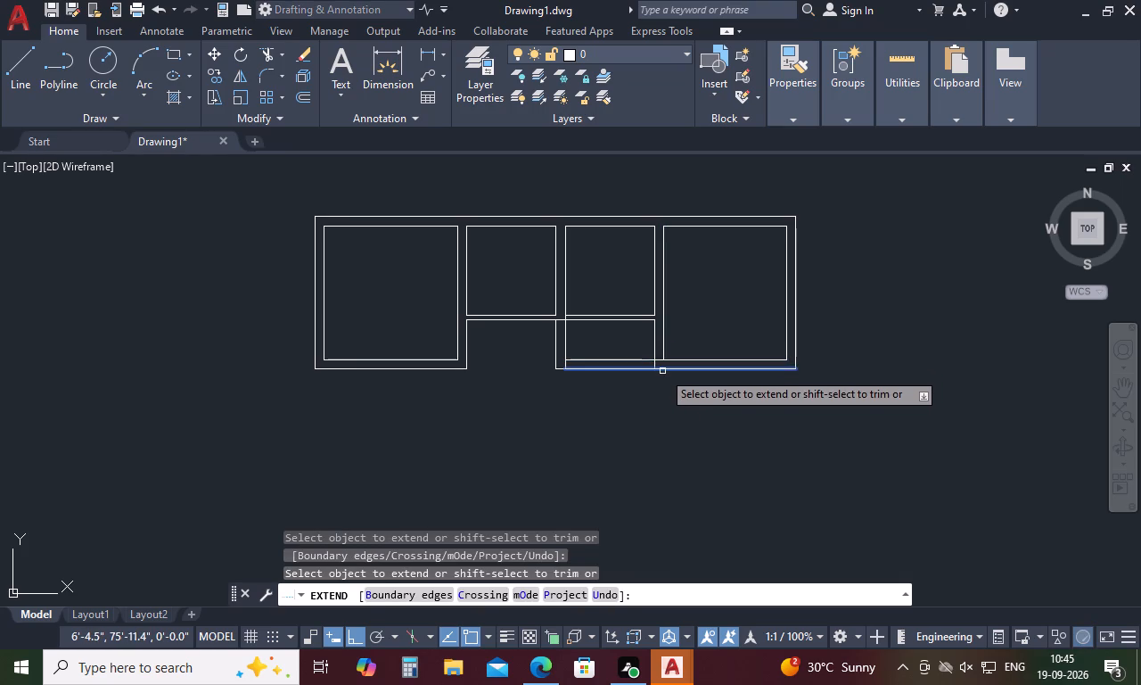
pyautogui.click(662, 371)
pyautogui.press('Escape')
# Trim the leftover segments where the extended bottom wall crosses the fourth room's left wall and meets the dividing wall.
pyautogui.write('tr')
pyautogui.press('space')
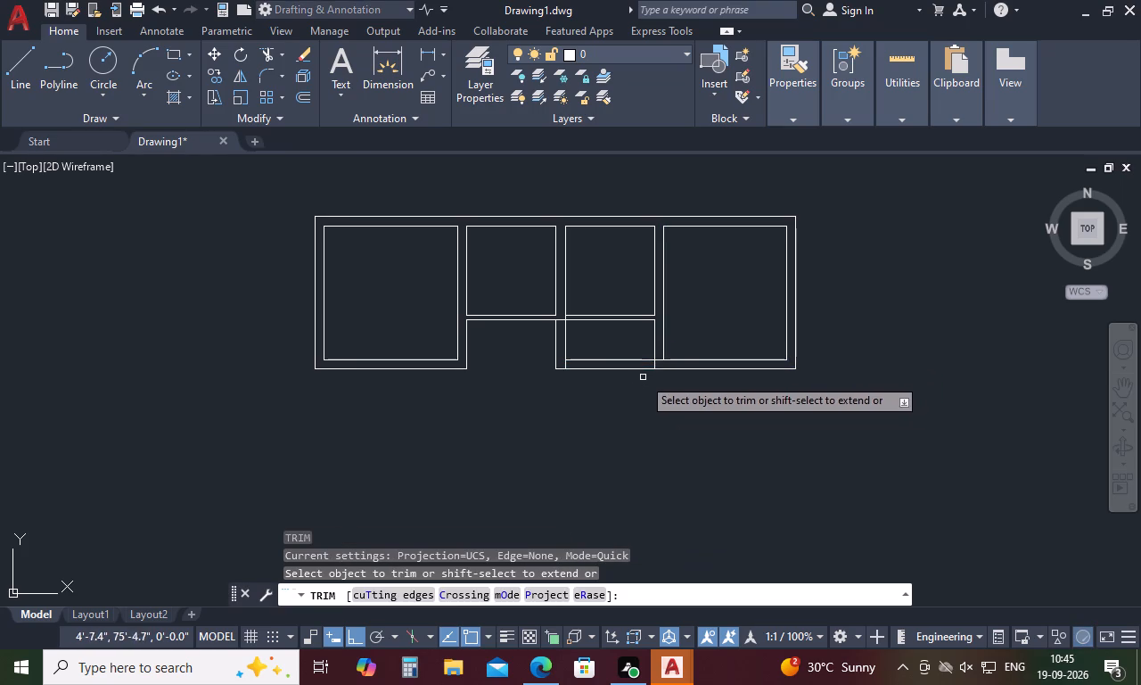
pyautogui.scroll(3, 652, 356)
pyautogui.moveTo(666, 356); pyautogui.dragTo(668, 386)
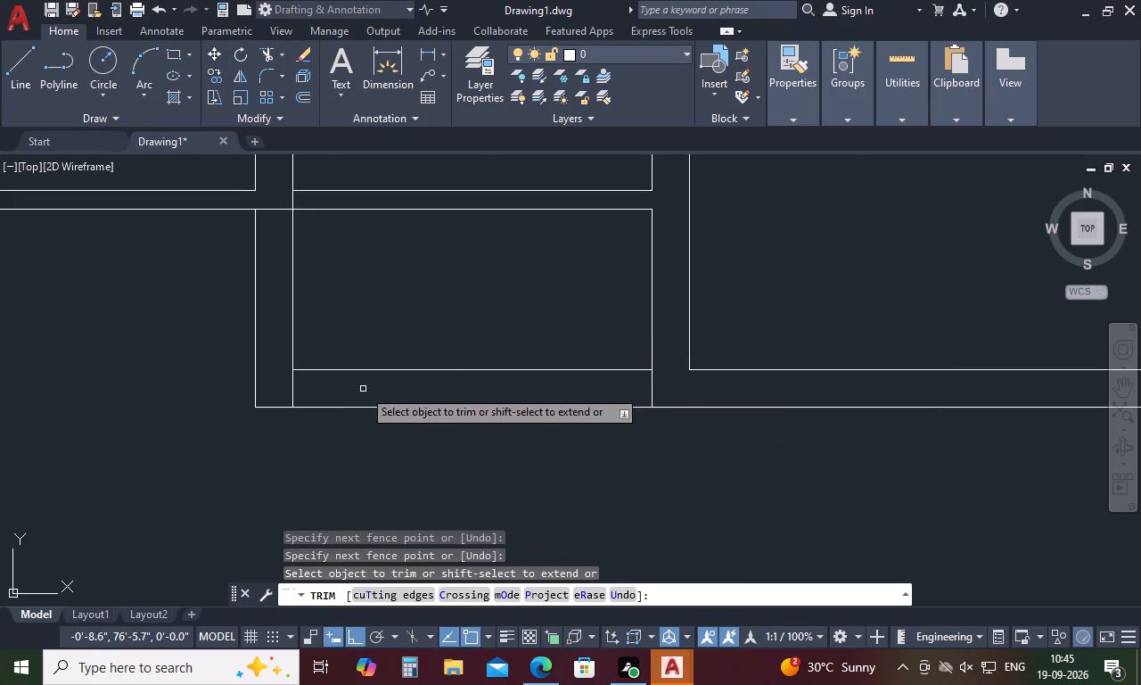
pyautogui.click(292, 386)
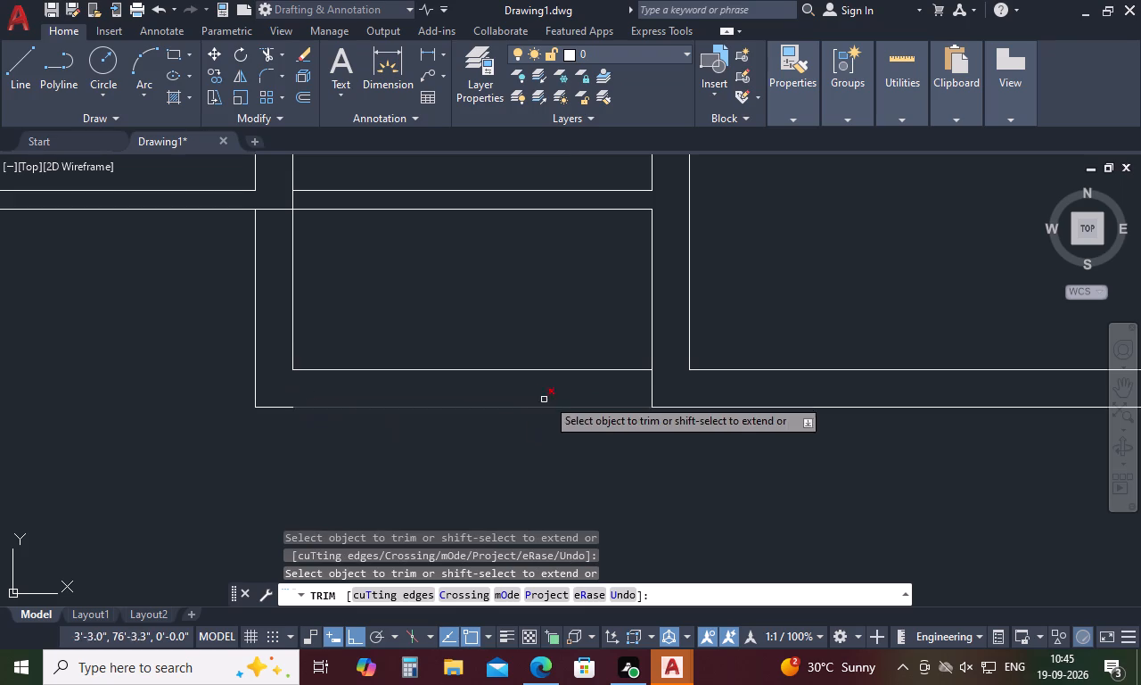
pyautogui.click(650, 384)
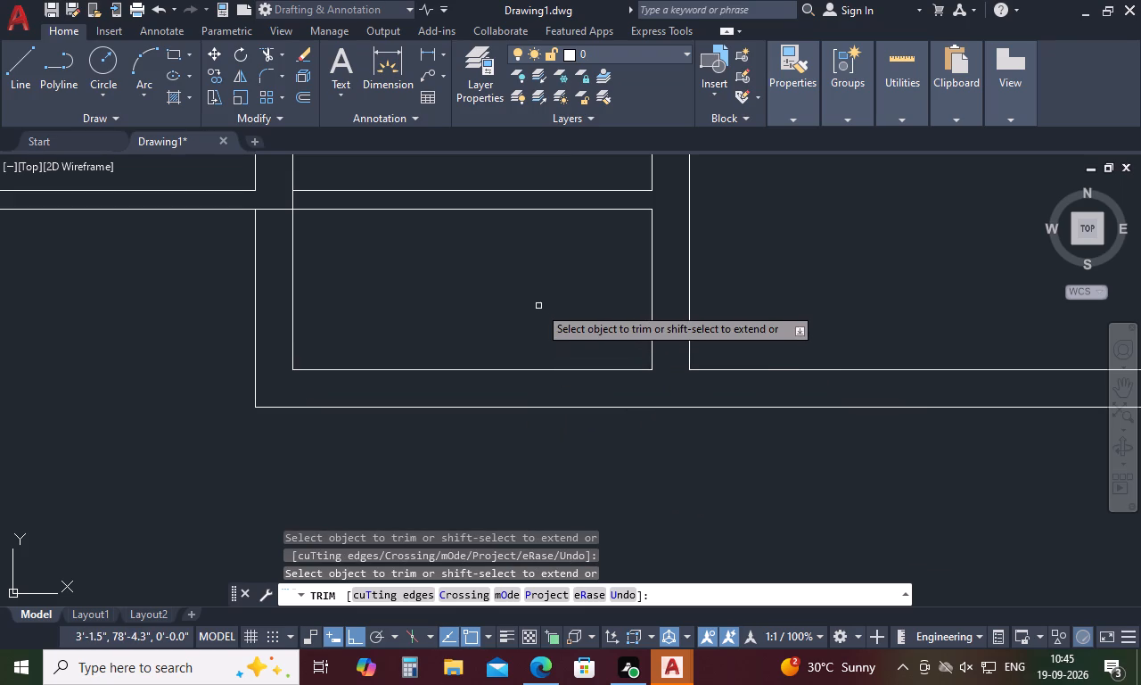
pyautogui.scroll(-3, 538, 306)
pyautogui.scroll(-4, 625, 327)
pyautogui.scroll(2, 570, 428)
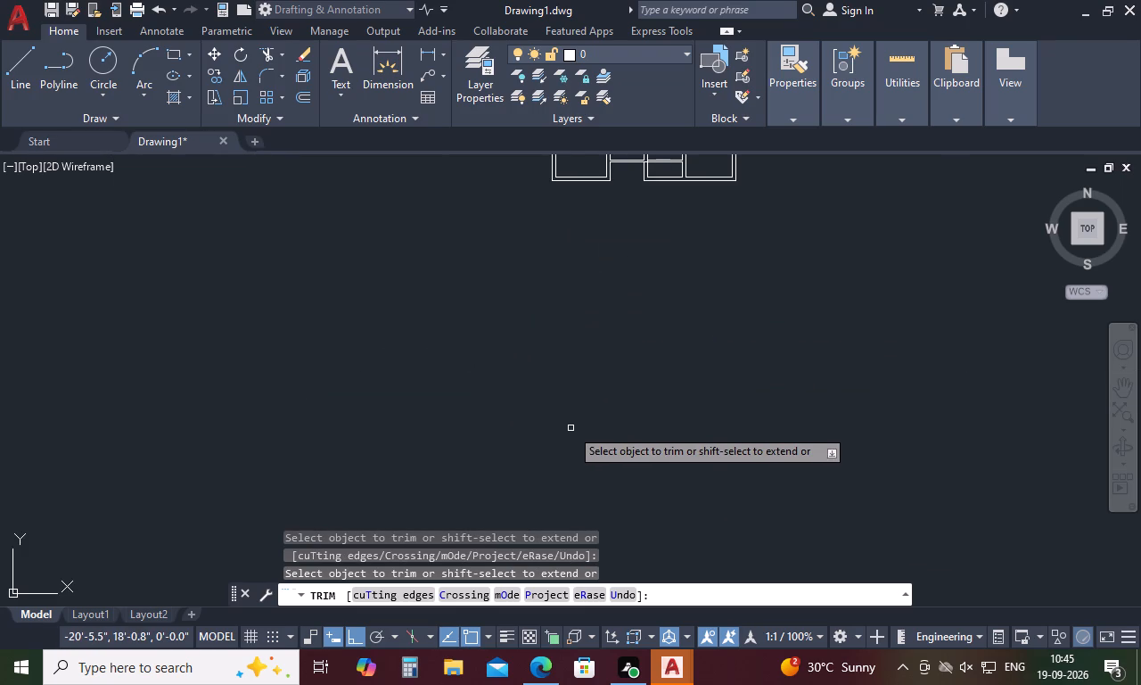
pyautogui.press('Escape')
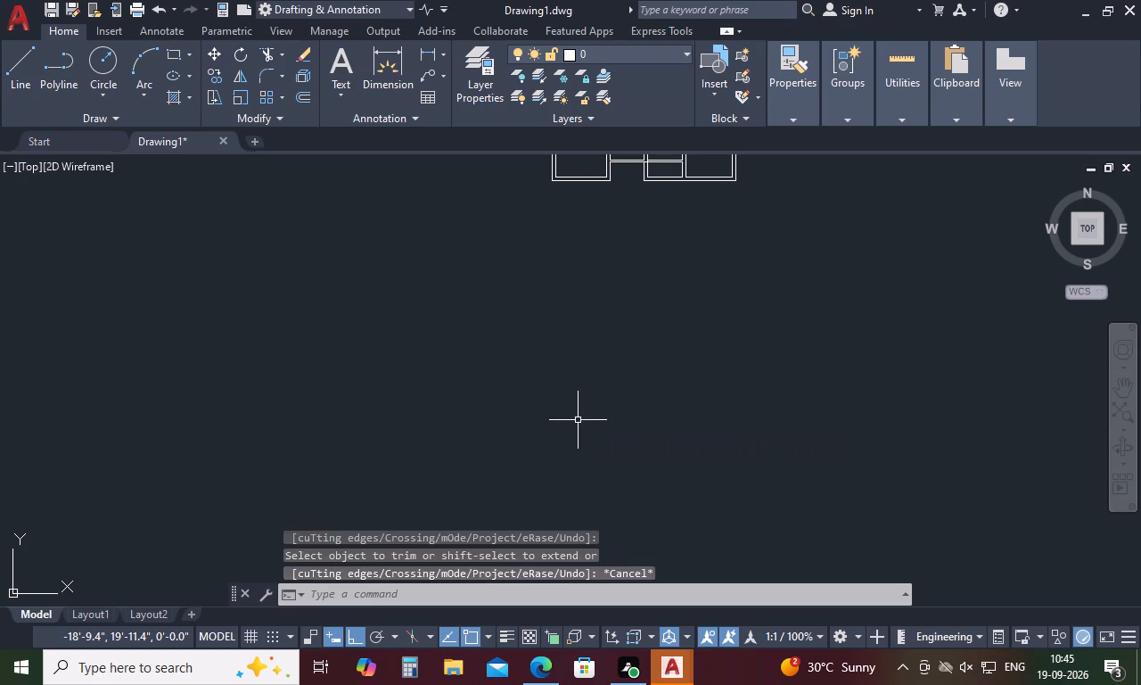
# Draw a 6' vertical line downward from the first room's outer bottom-left corner.
pyautogui.press('l')
pyautogui.press('space')
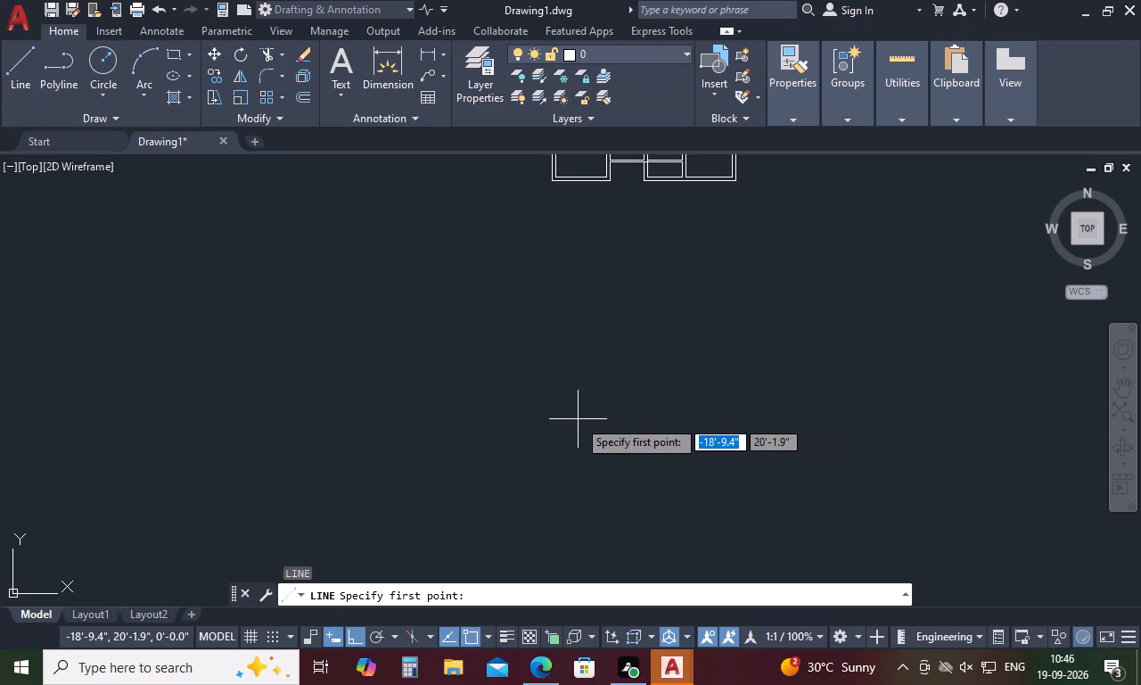
pyautogui.scroll(-2, 578, 419)
pyautogui.scroll(1, 577, 336)
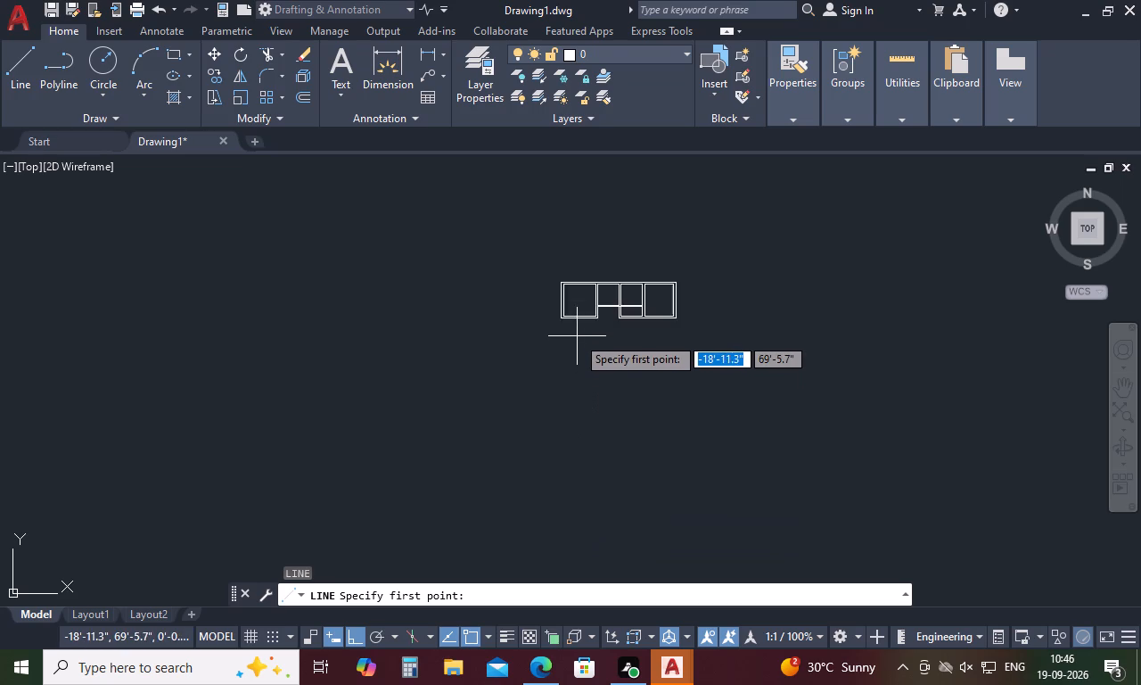
pyautogui.scroll(1, 577, 336)
pyautogui.click(553, 312)
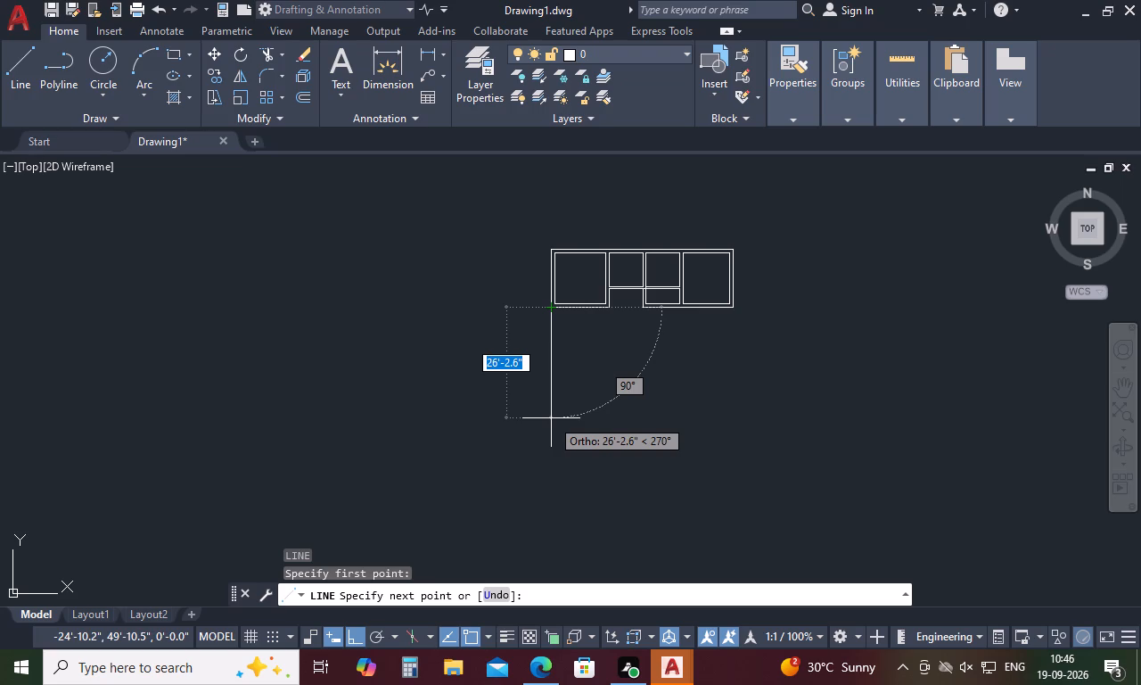
pyautogui.press('8')
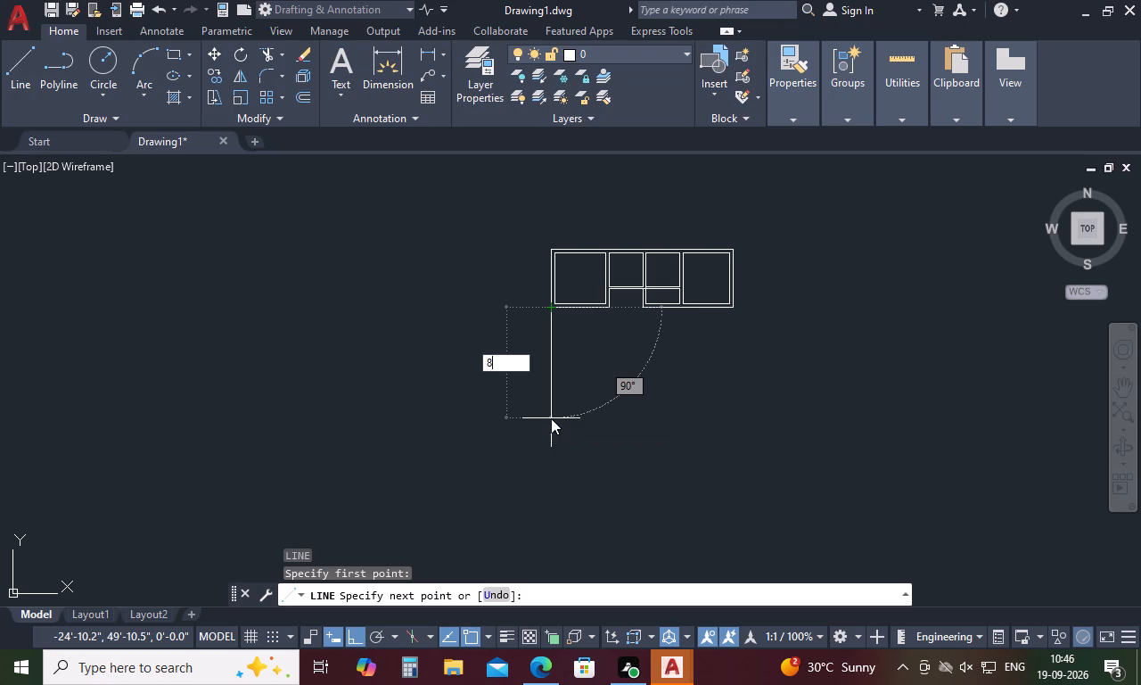
pyautogui.press("'")
pyautogui.press('space')
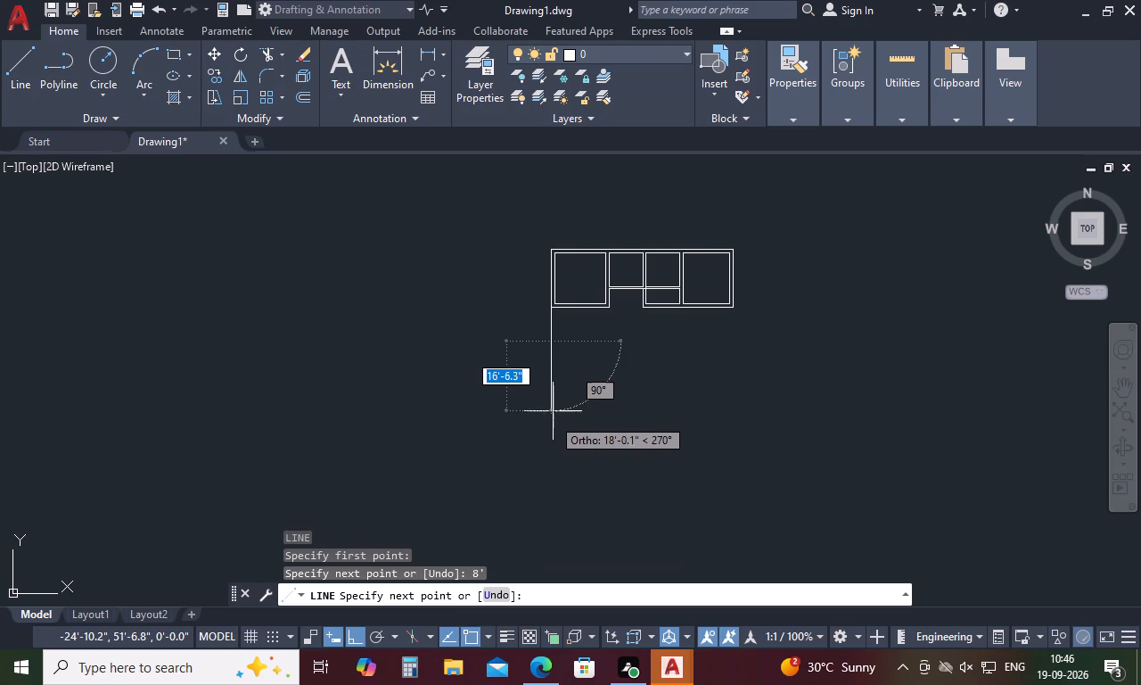
pyautogui.hotkey('ctrl', 'z')
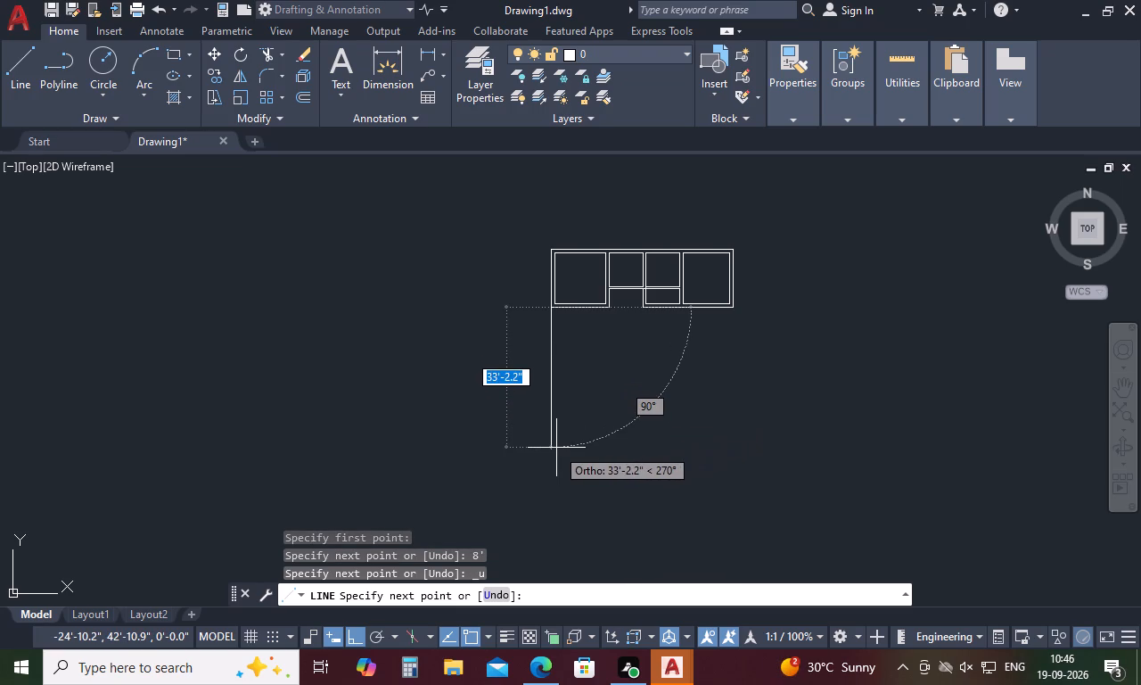
pyautogui.press('6')
pyautogui.write("'")
pyautogui.press('space')
pyautogui.press('Escape')
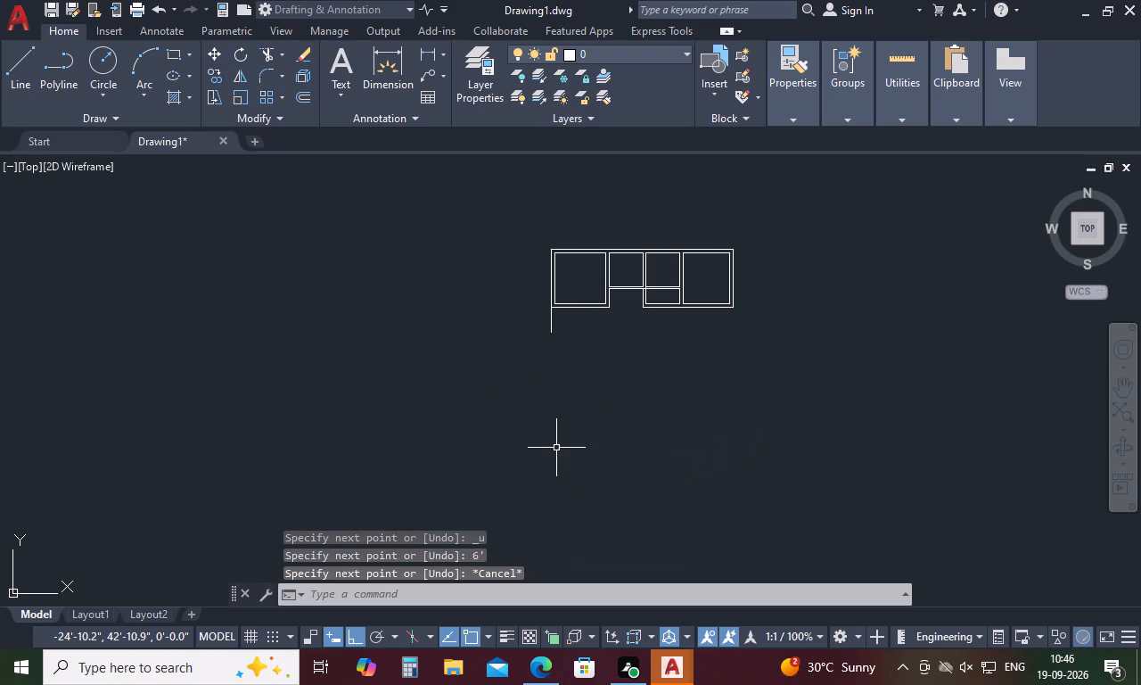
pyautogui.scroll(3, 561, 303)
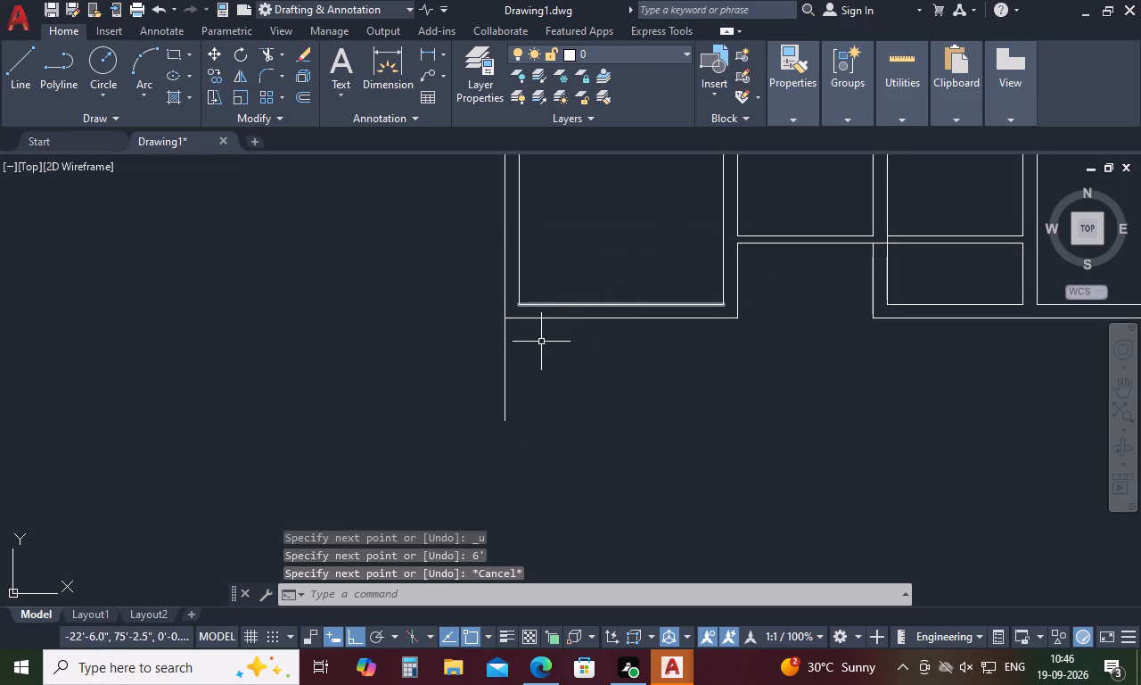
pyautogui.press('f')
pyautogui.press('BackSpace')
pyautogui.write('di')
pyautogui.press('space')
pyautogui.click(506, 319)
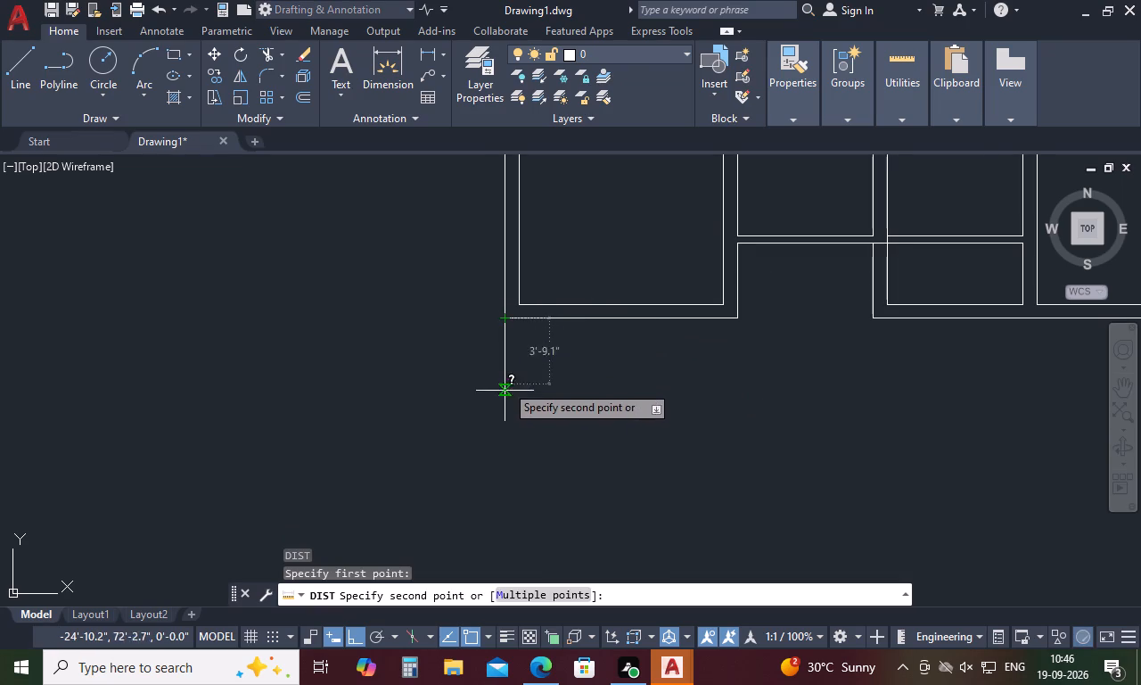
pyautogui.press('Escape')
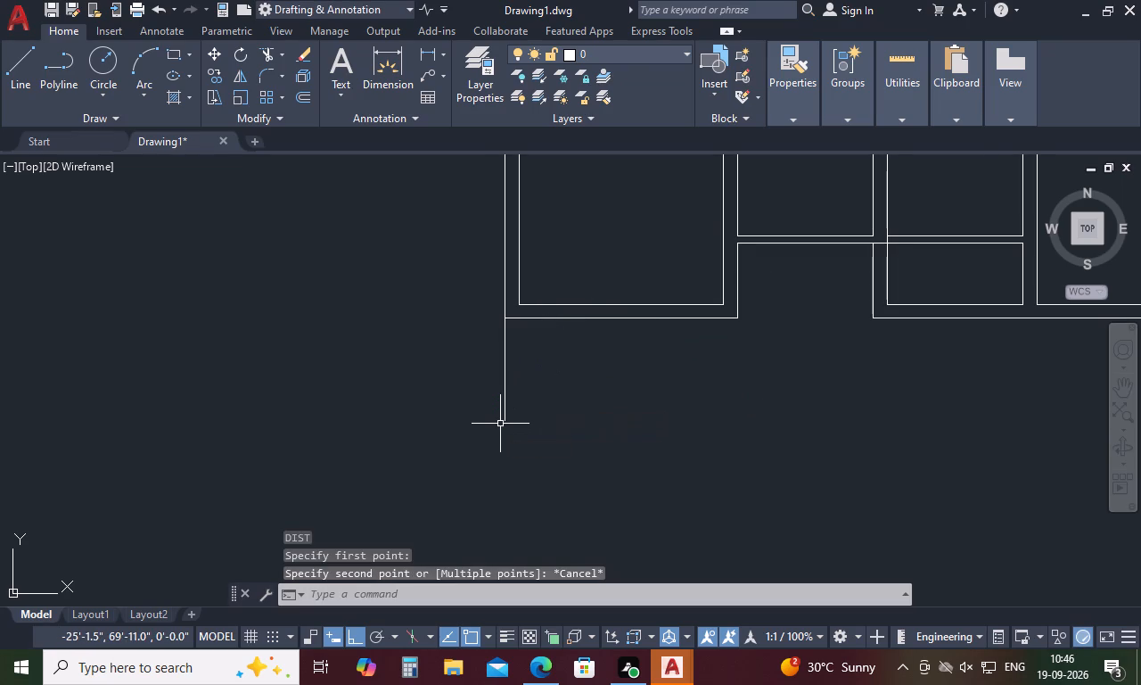
# Offset the 6' vertical line 10" to the right to form the wall below the first room.
pyautogui.write('o')
pyautogui.press('space')
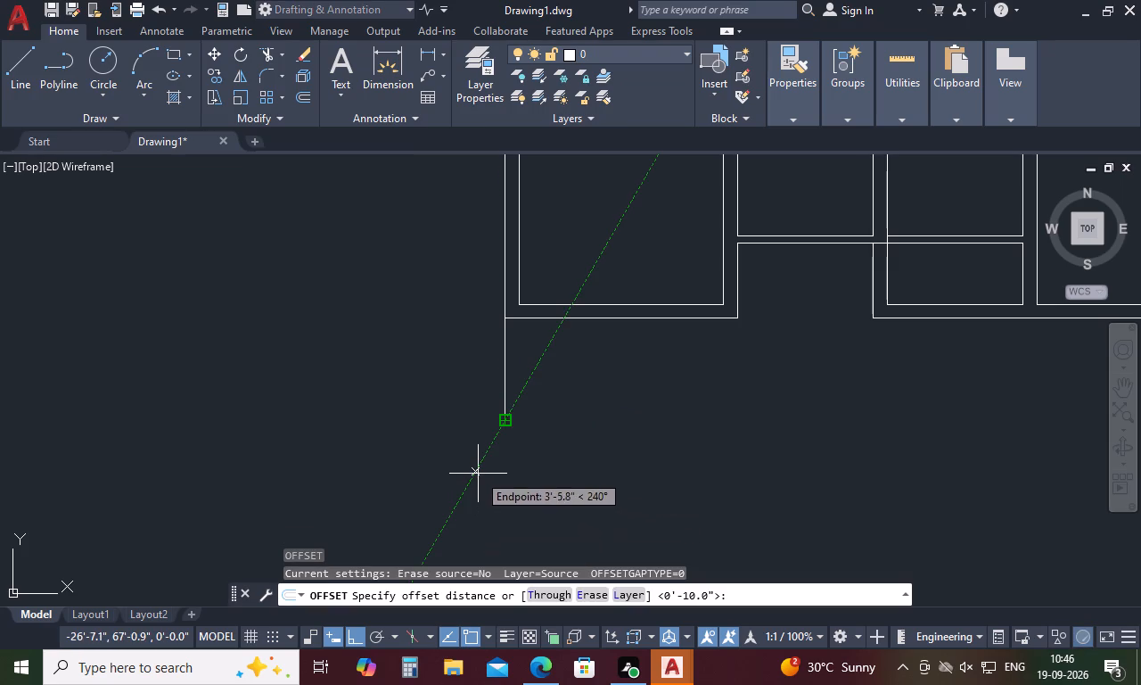
pyautogui.write('10')
pyautogui.press('space')
pyautogui.click(505, 402)
pyautogui.click(559, 391)
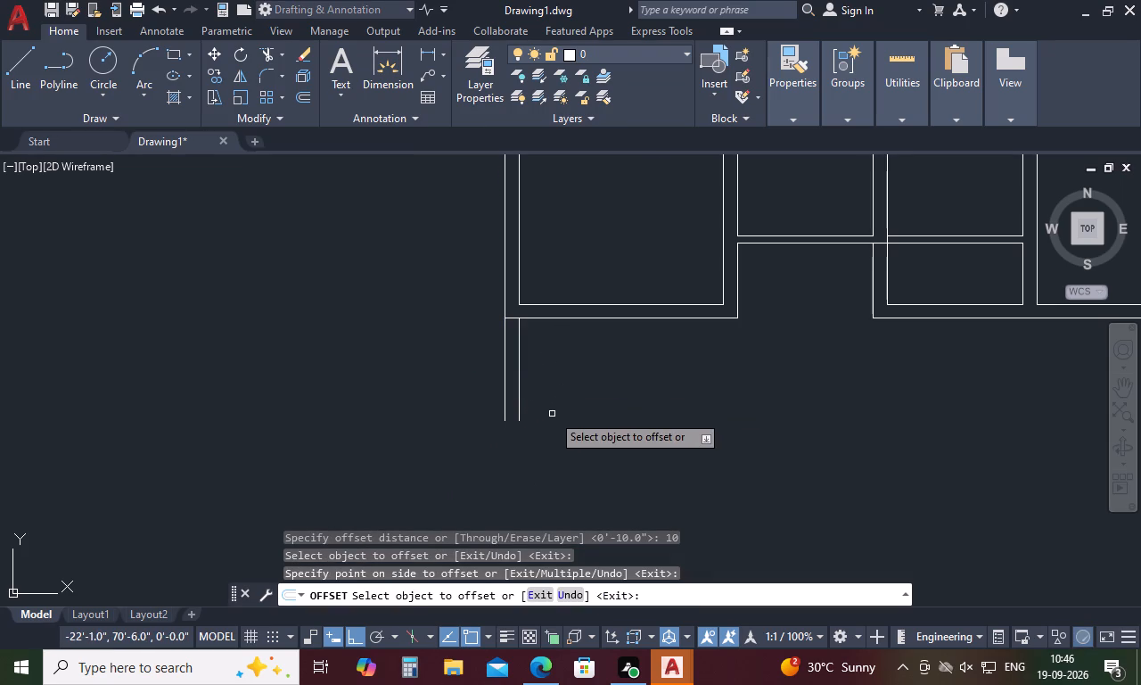
pyautogui.press('space')
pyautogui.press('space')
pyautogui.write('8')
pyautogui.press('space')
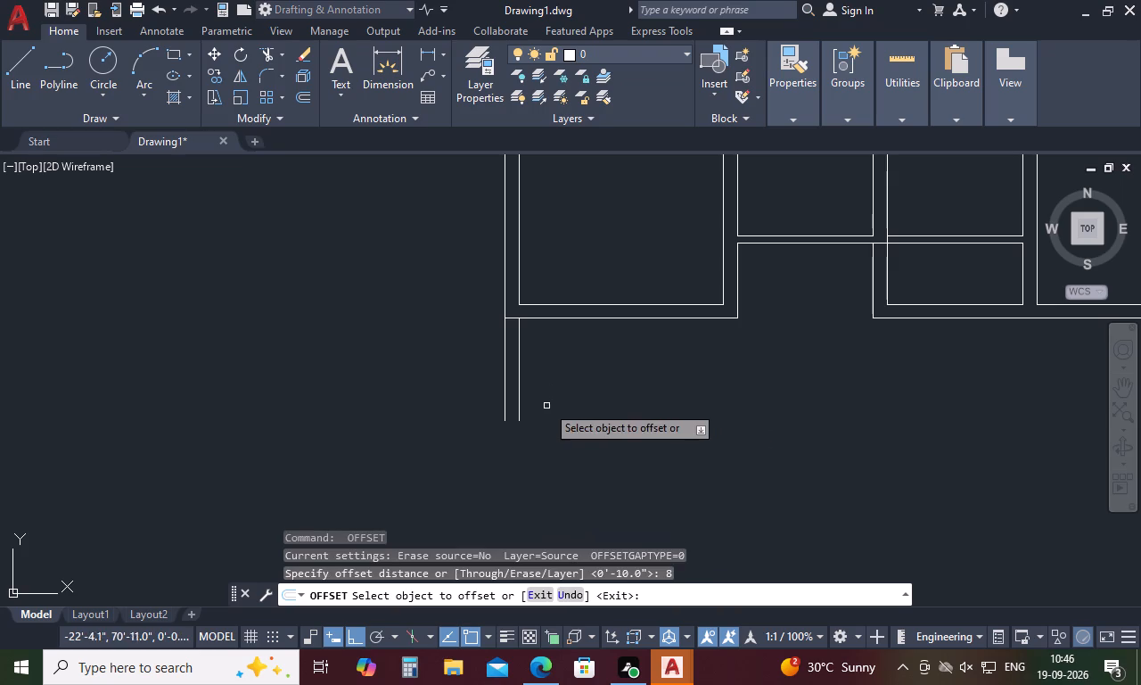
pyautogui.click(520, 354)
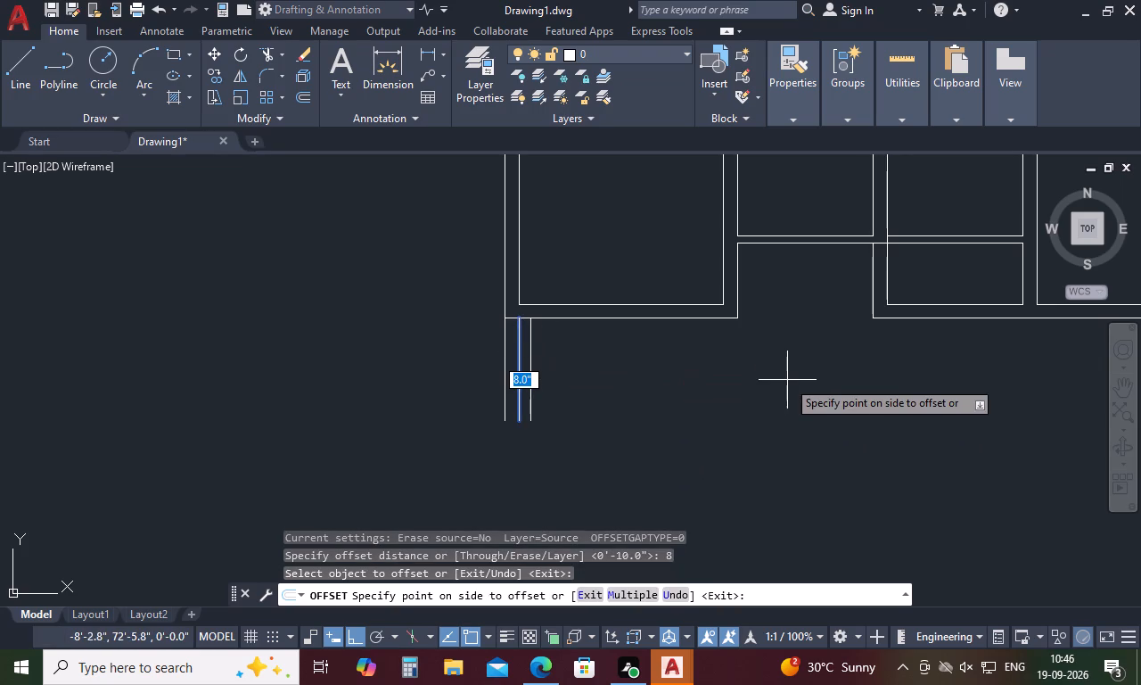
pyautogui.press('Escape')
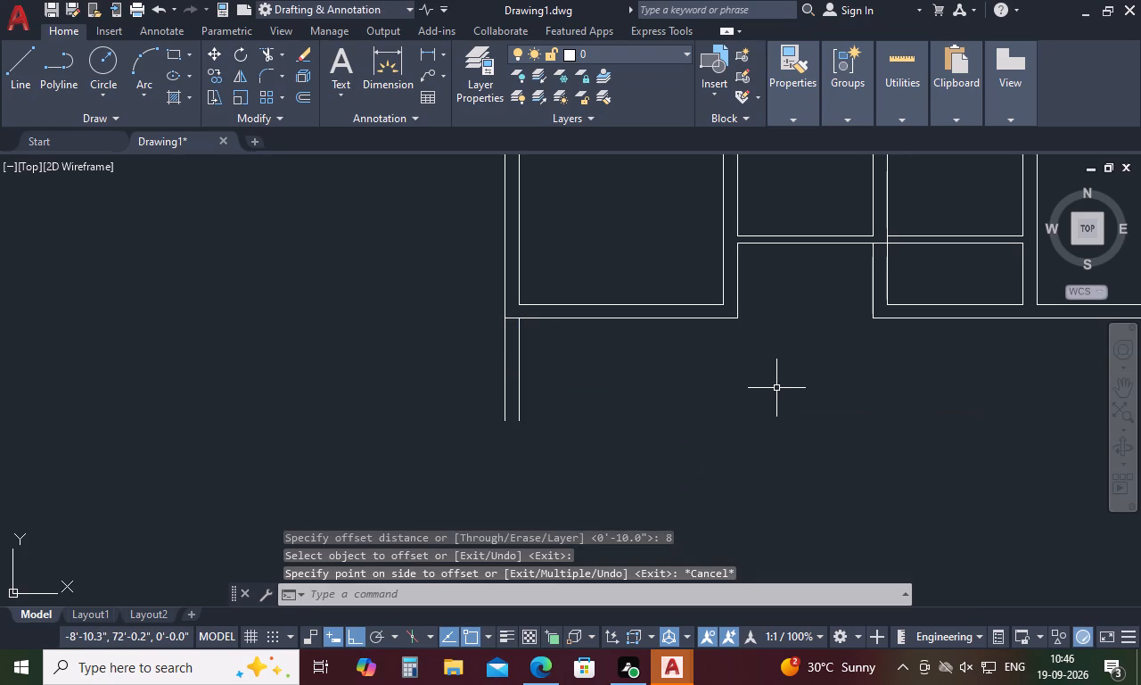
# Offset the inner line of the new 10" wall 8' to the right.
pyautogui.write('o')
pyautogui.press('space')
pyautogui.write("8'")
pyautogui.press('space')
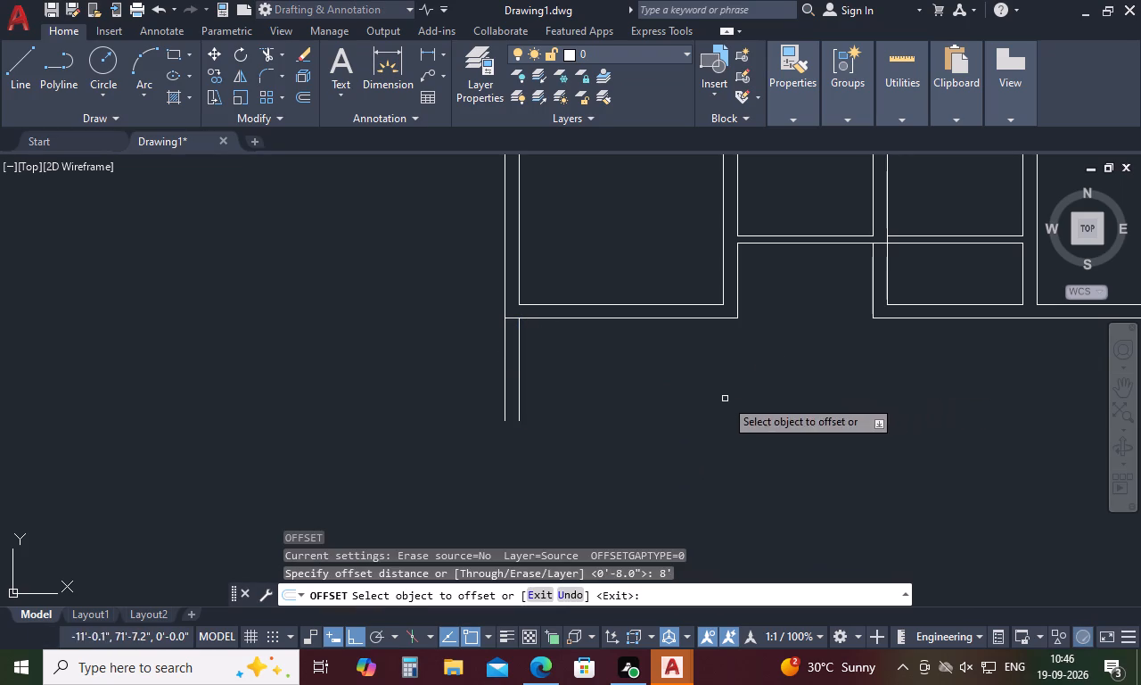
pyautogui.click(520, 370)
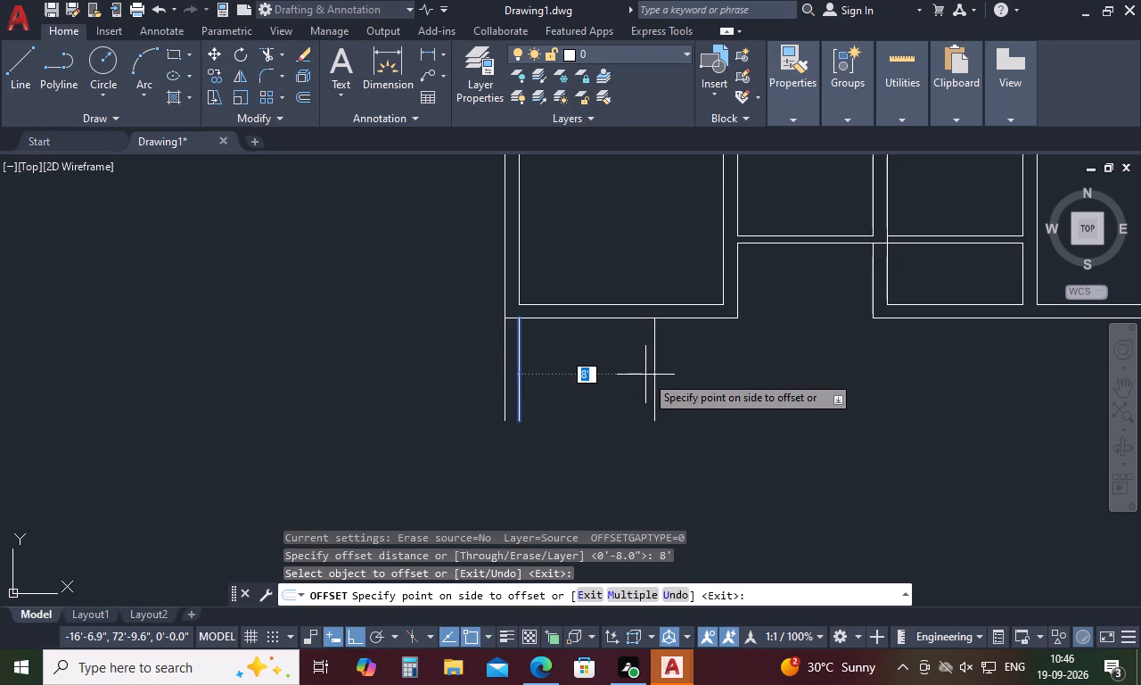
pyautogui.click(645, 375)
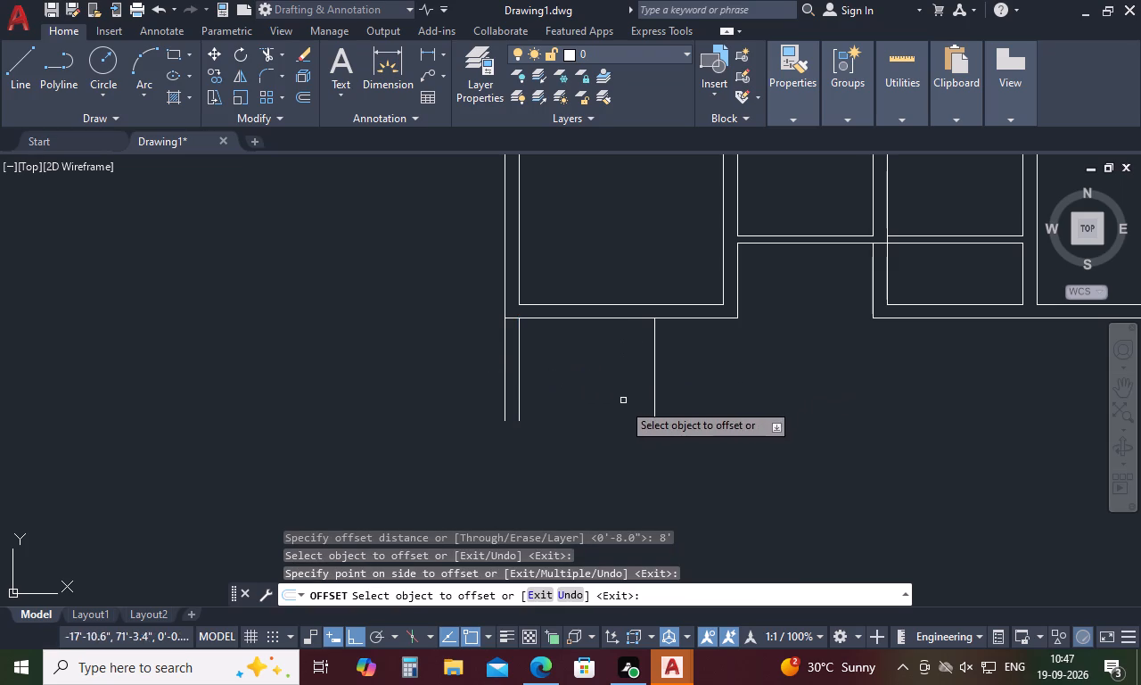
pyautogui.press('space')
# Offset the new vertical line 5" to the right to form the thin side wall below the first room.
pyautogui.press('space')
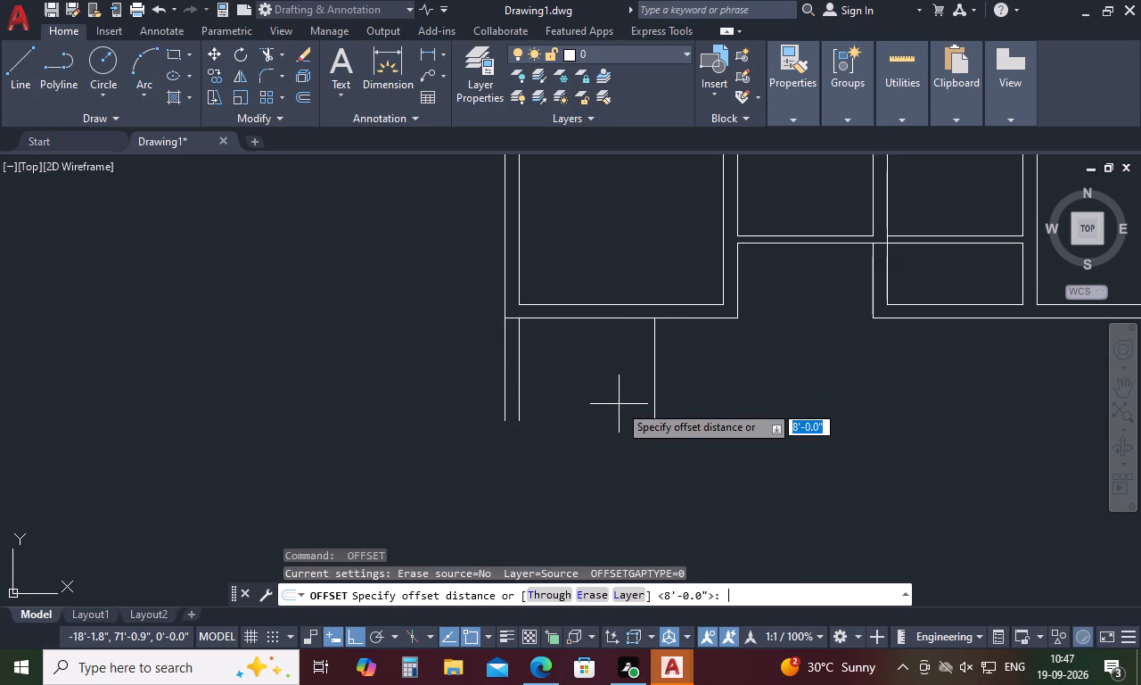
pyautogui.write('5')
pyautogui.press('space')
pyautogui.click(653, 384)
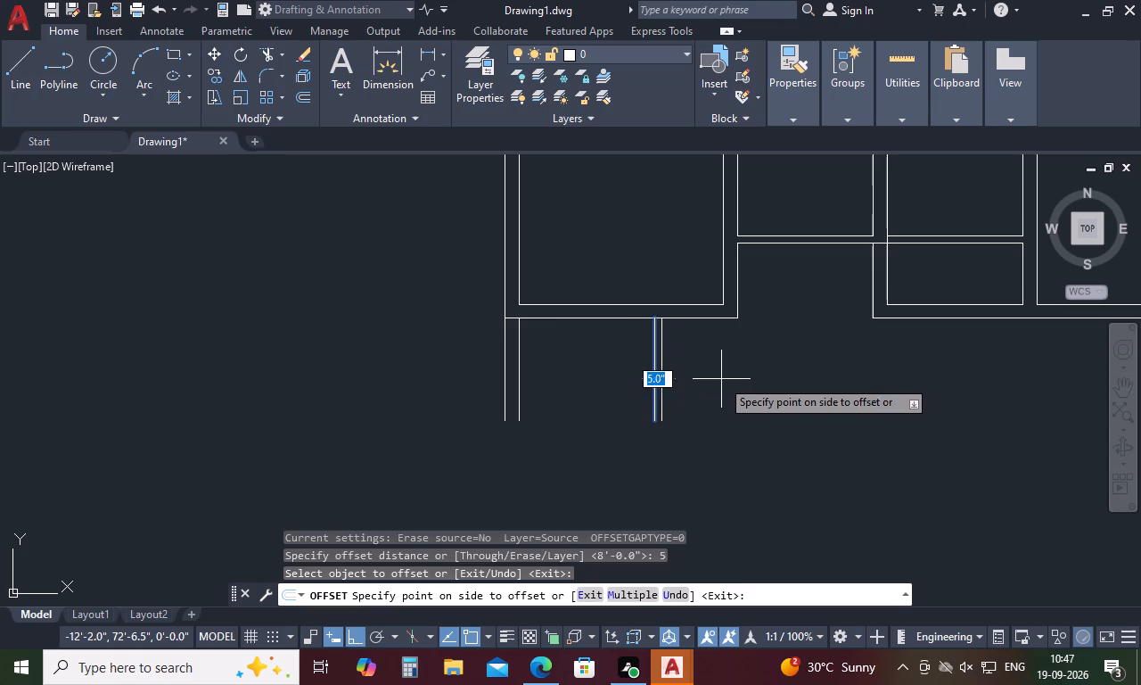
pyautogui.click(722, 379)
pyautogui.press('Escape')
# Draw a horizontal line joining the bottom ends of the two inner wall lines to close the 8' by 6' room.
pyautogui.scroll(-2, 690, 358)
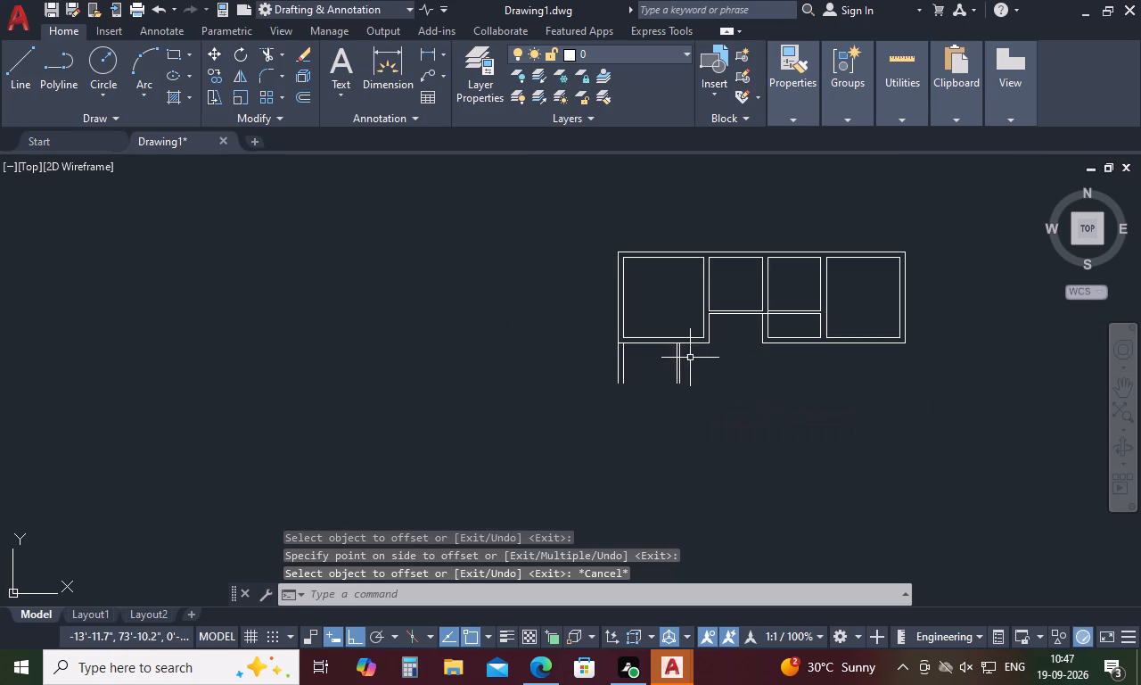
pyautogui.scroll(3, 661, 450)
pyautogui.scroll(-1, 661, 450)
pyautogui.press('Escape')
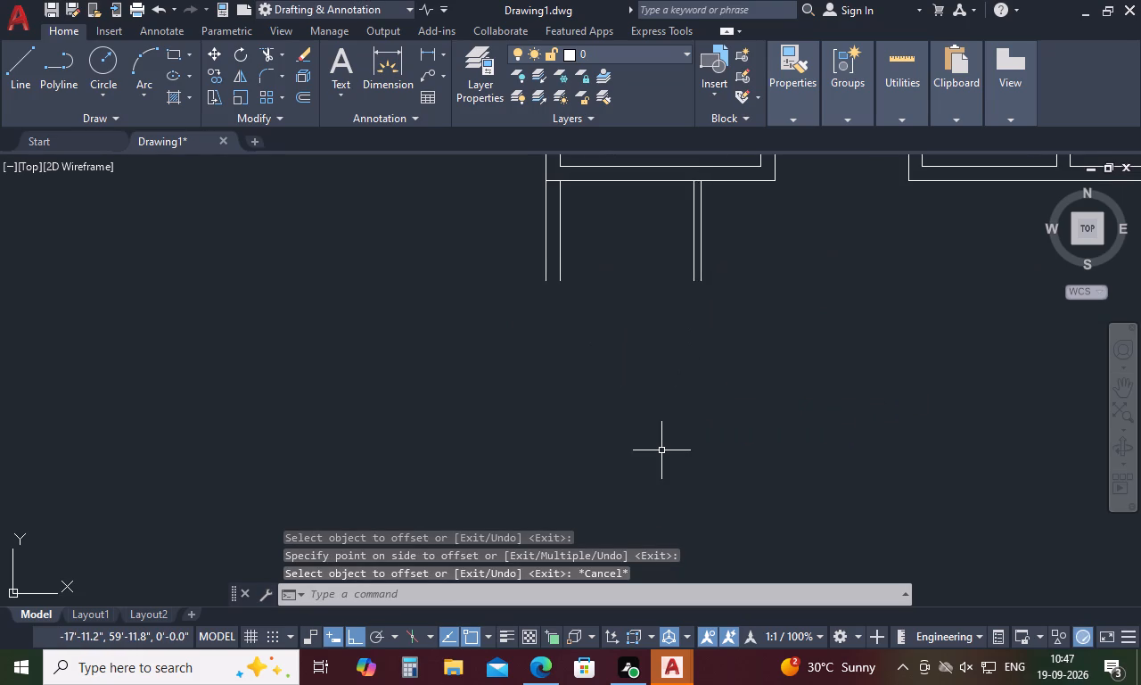
pyautogui.write('l')
pyautogui.press('space')
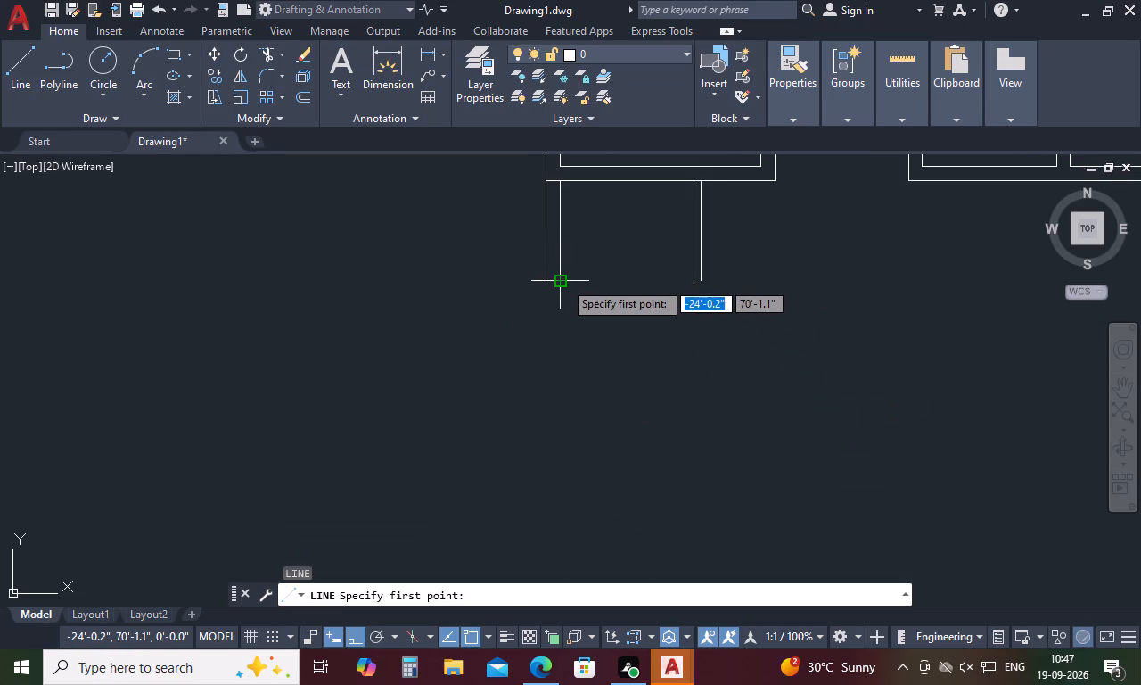
pyautogui.click(563, 281)
pyautogui.click(691, 281)
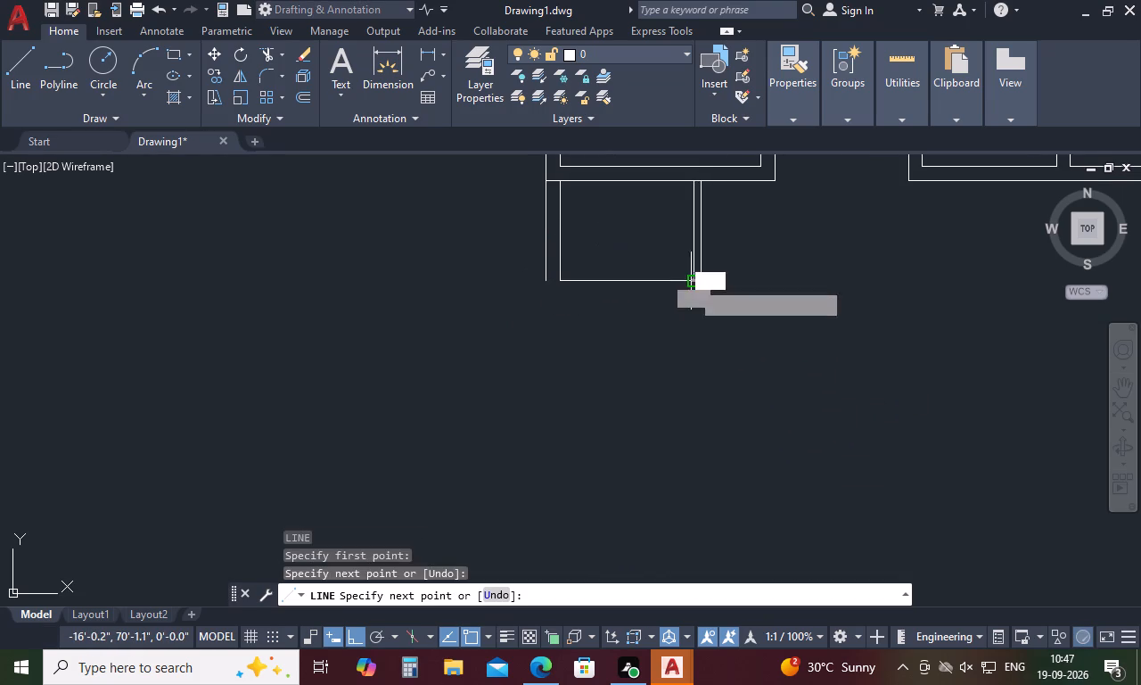
pyautogui.press('space')
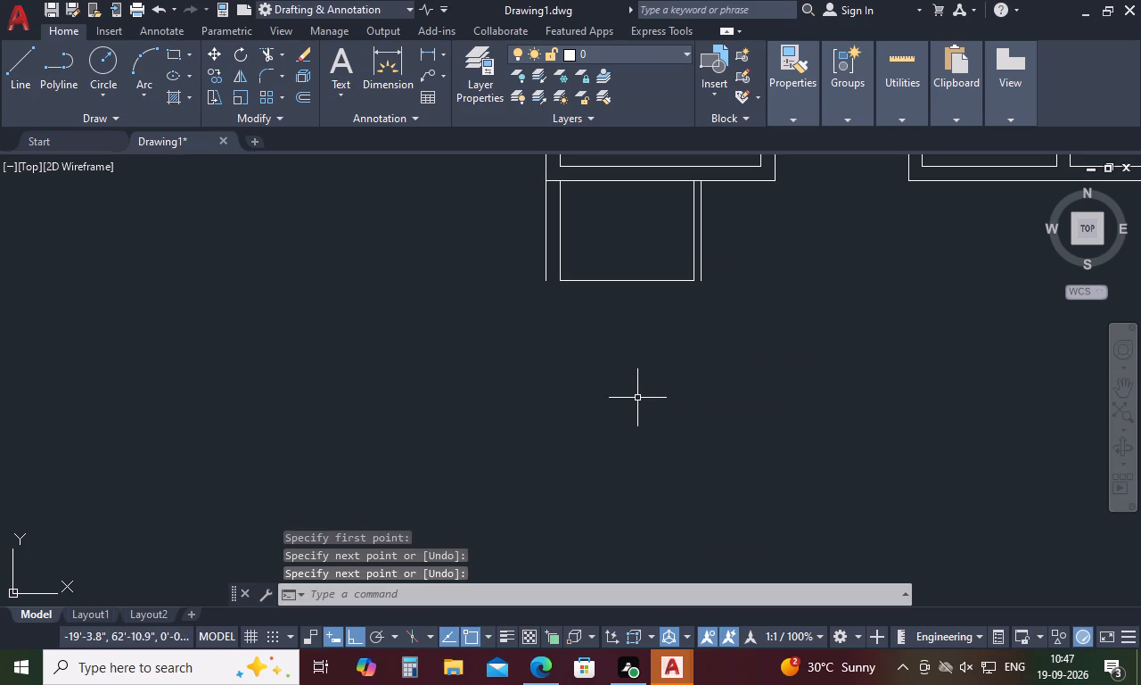
# Offset the bottom line of the 8' by 6' room 5" downward to form its lower wall.
pyautogui.write('o 5')
pyautogui.press('space')
pyautogui.click(655, 281)
pyautogui.click(653, 313)
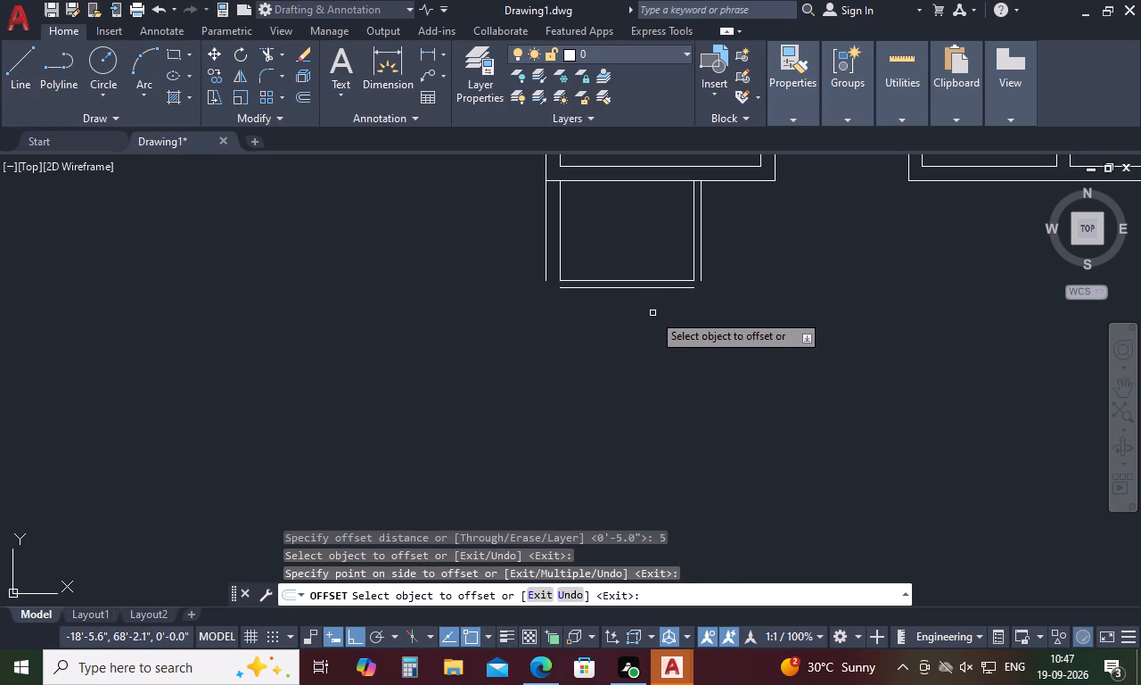
pyautogui.press('Escape')
# Fillet the new lower wall line with both outer side wall lines at zero radius to close the room's outer corners.
pyautogui.write('f')
pyautogui.press('space')
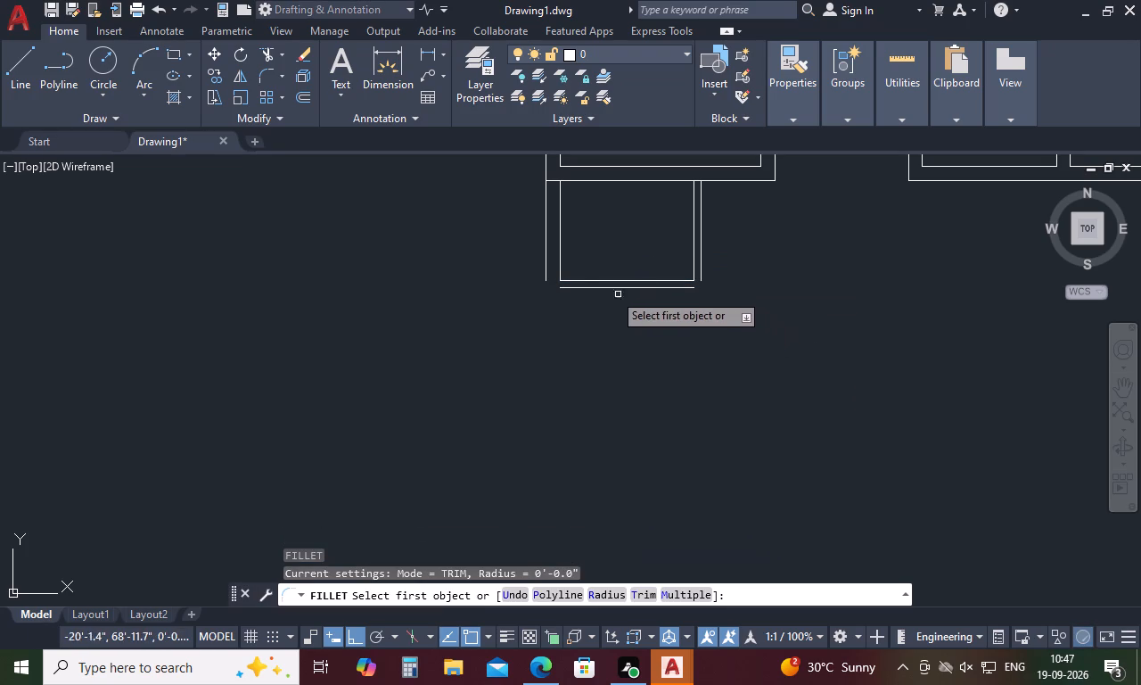
pyautogui.click(546, 260)
pyautogui.click(569, 292)
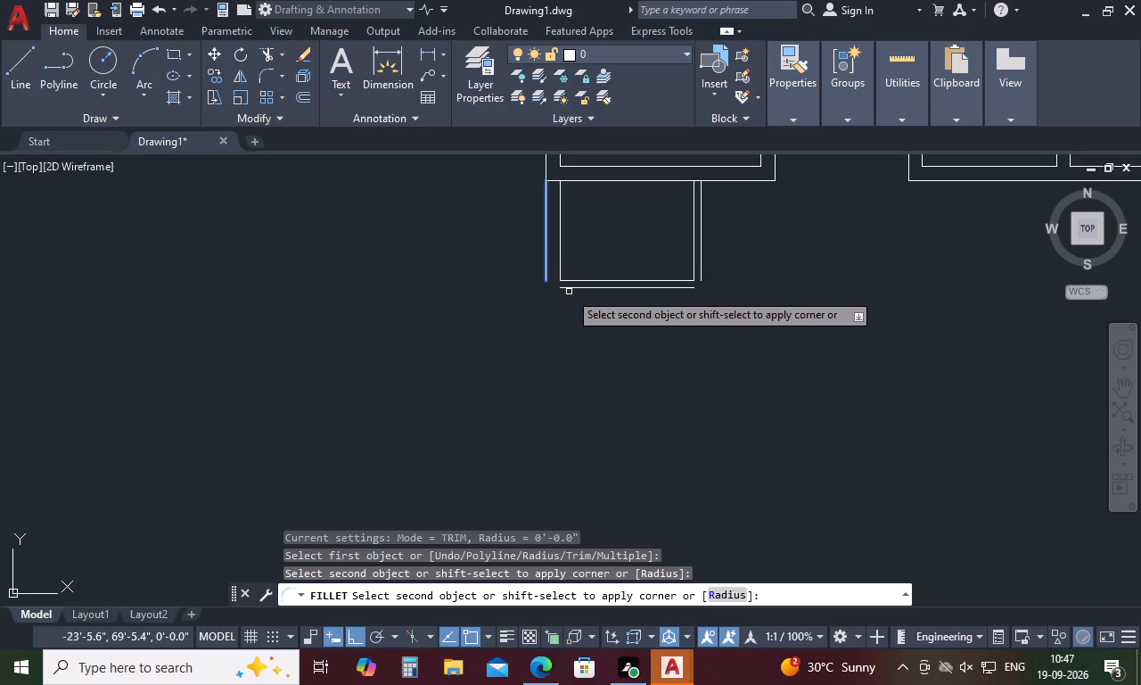
pyautogui.click(575, 289)
pyautogui.press('space')
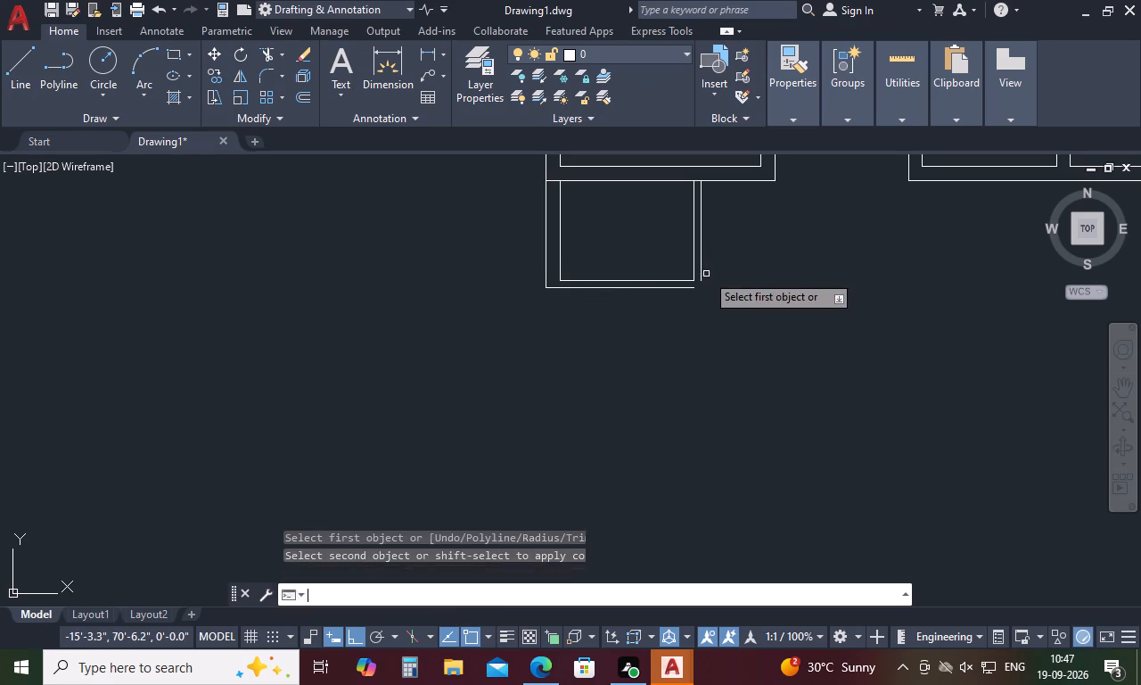
pyautogui.click(701, 267)
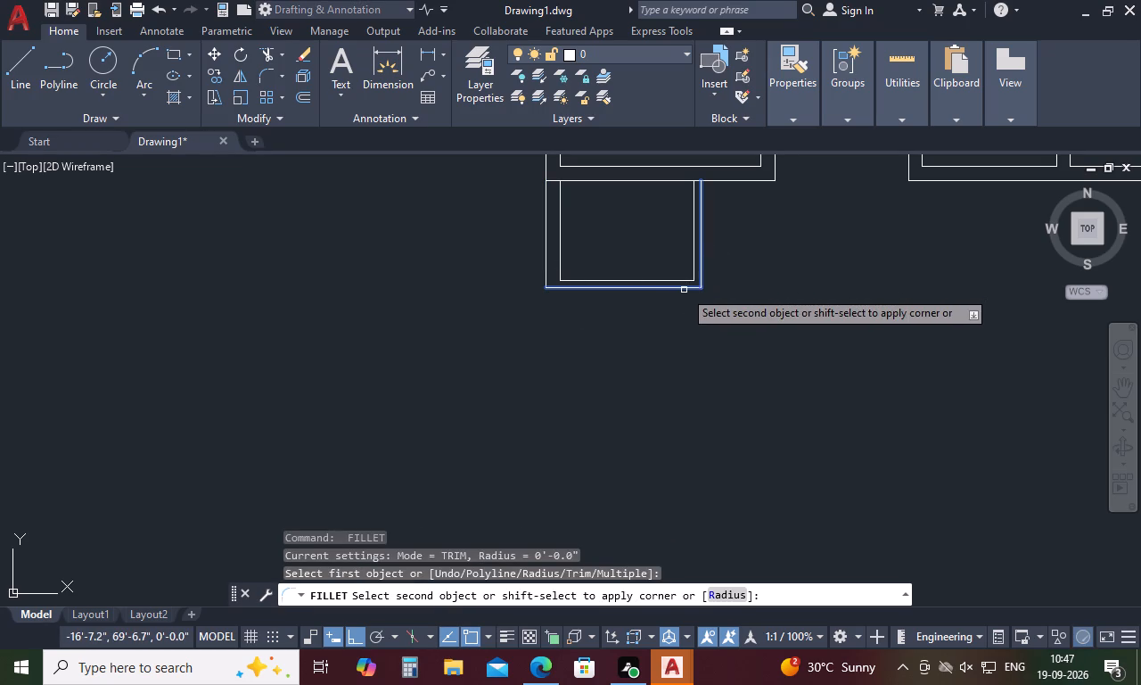
pyautogui.click(684, 290)
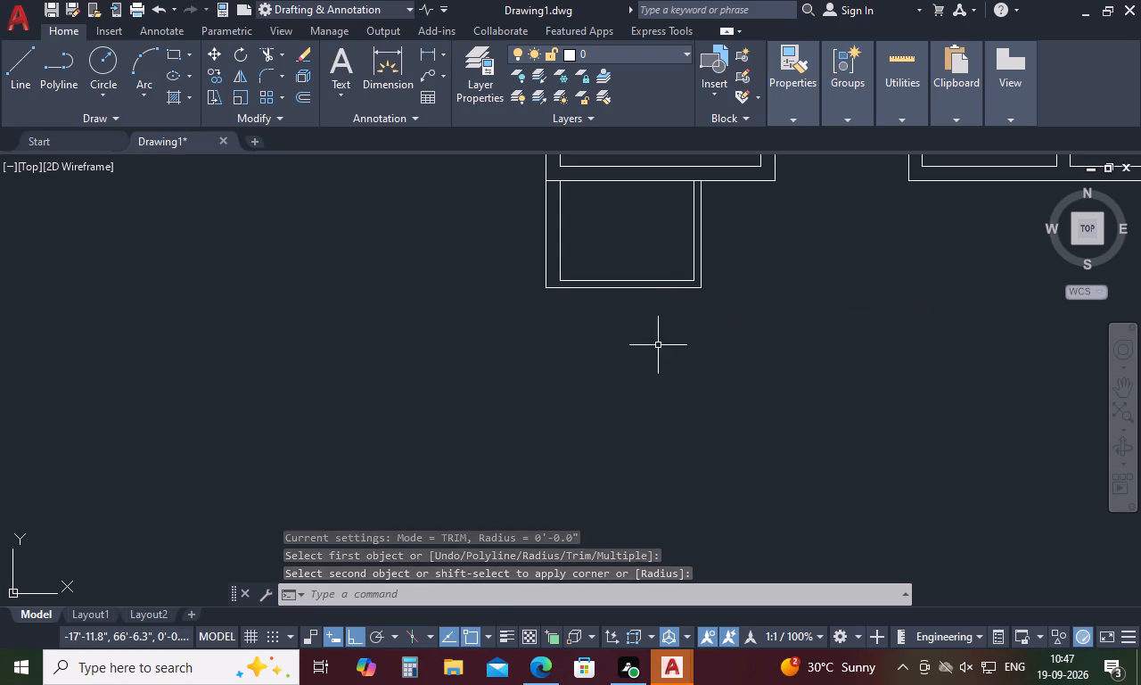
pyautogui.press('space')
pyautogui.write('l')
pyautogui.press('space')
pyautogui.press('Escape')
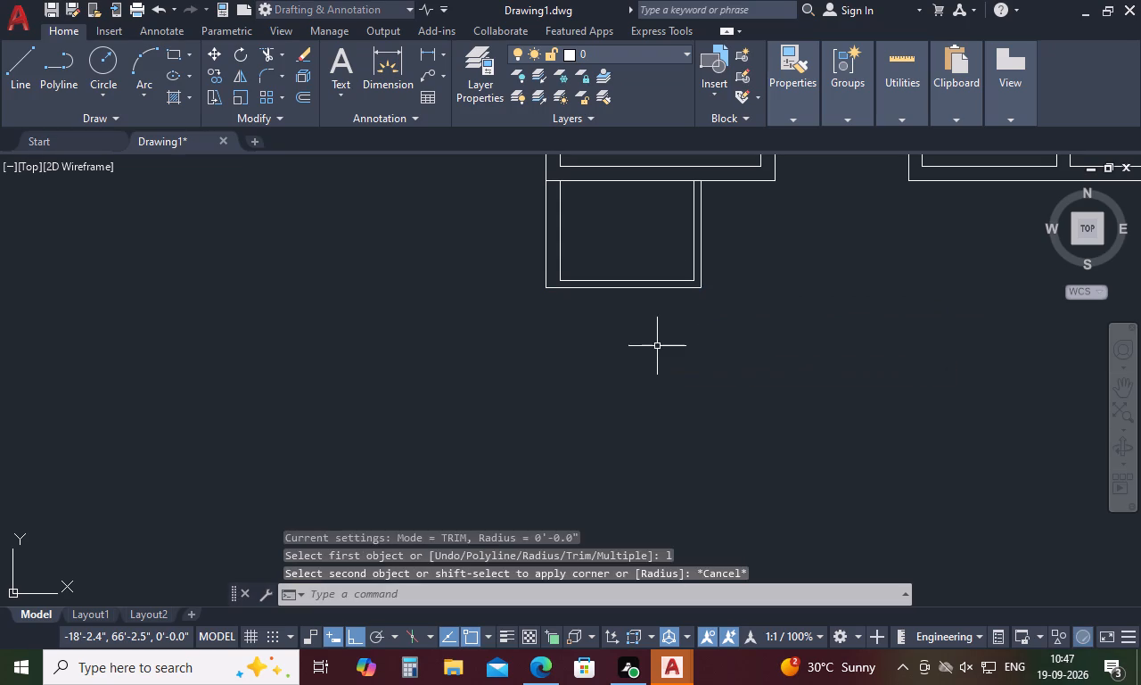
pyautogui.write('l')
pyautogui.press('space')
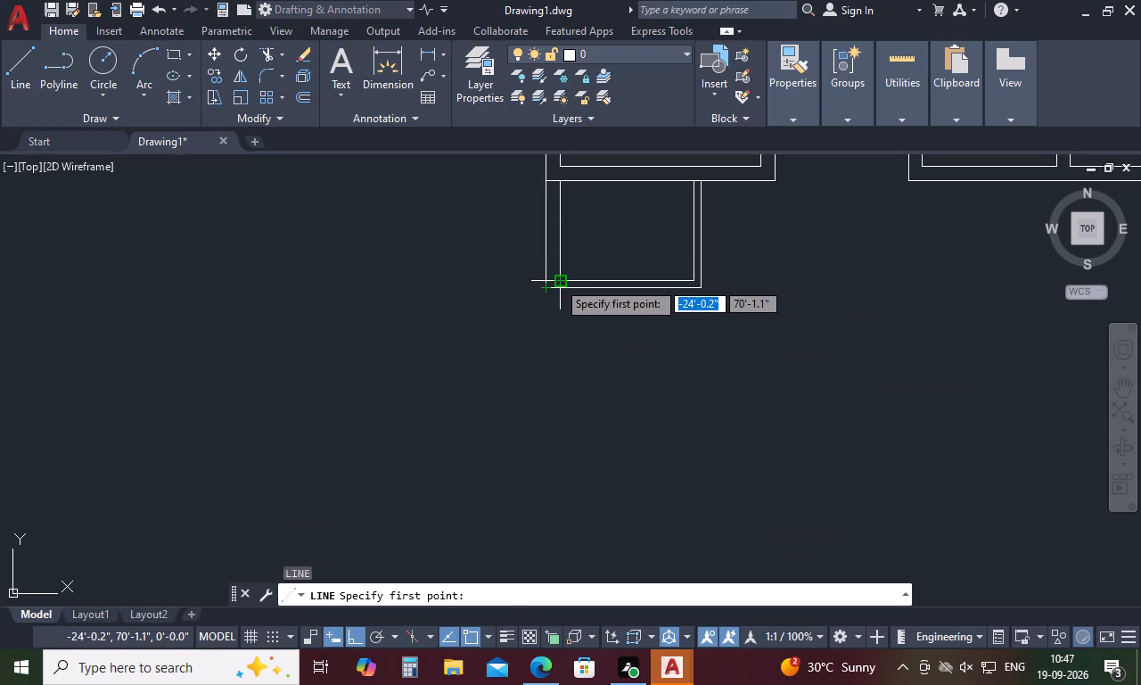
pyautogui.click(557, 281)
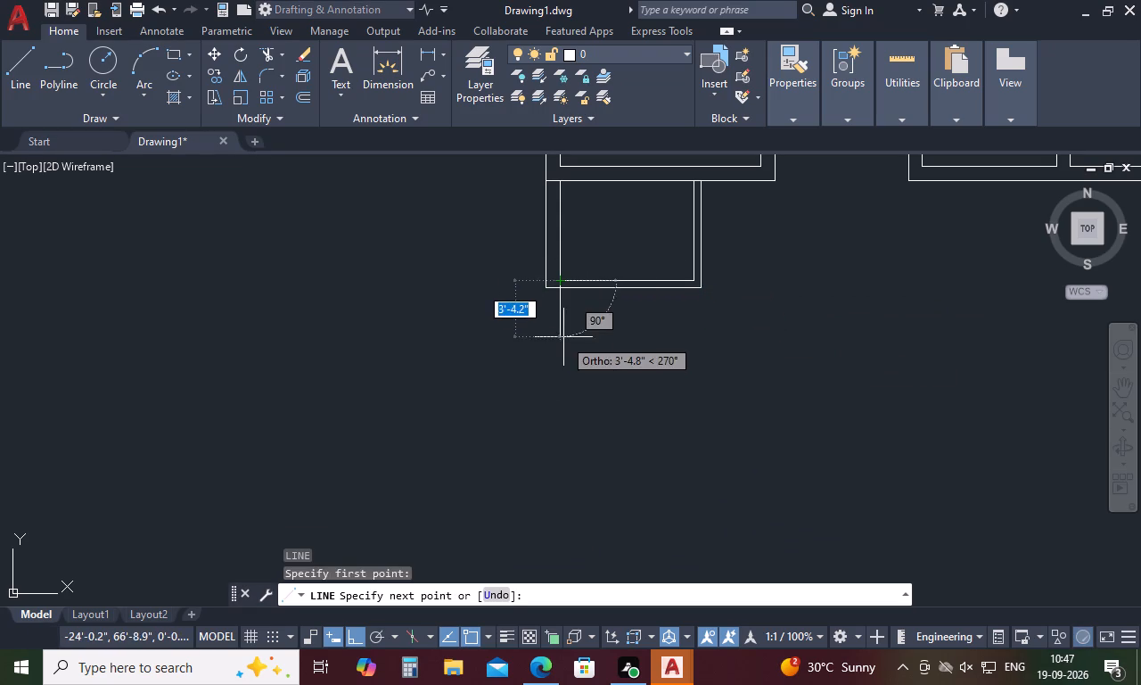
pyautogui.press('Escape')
# Draw a 4'8" vertical line down from the room's outer bottom line, tracked from the inner lower-left corner.
pyautogui.write('l tk')
pyautogui.press('space')
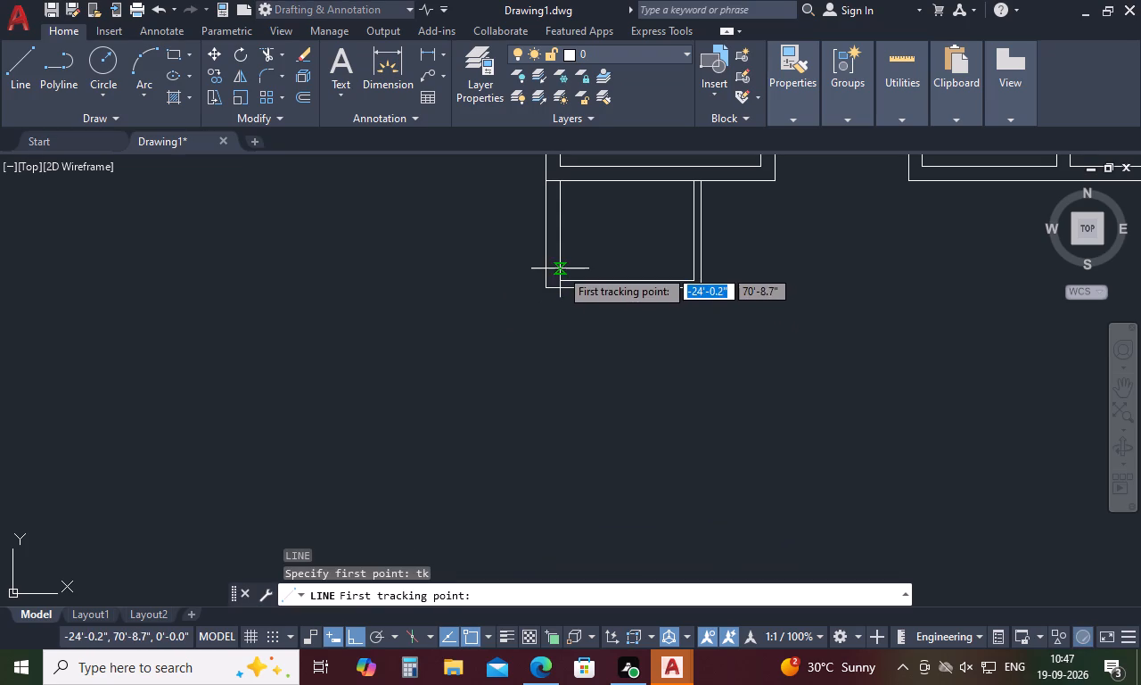
pyautogui.scroll(4, 560, 268)
pyautogui.click(538, 352)
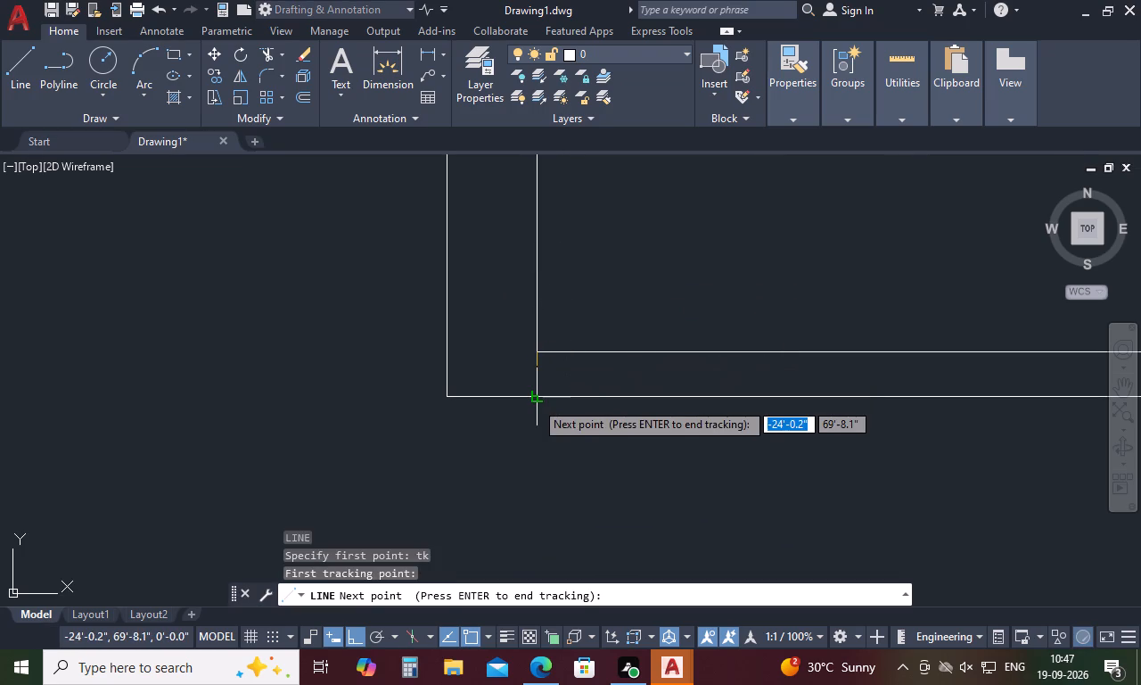
pyautogui.click(536, 402)
pyautogui.press('space')
pyautogui.scroll(-4, 551, 379)
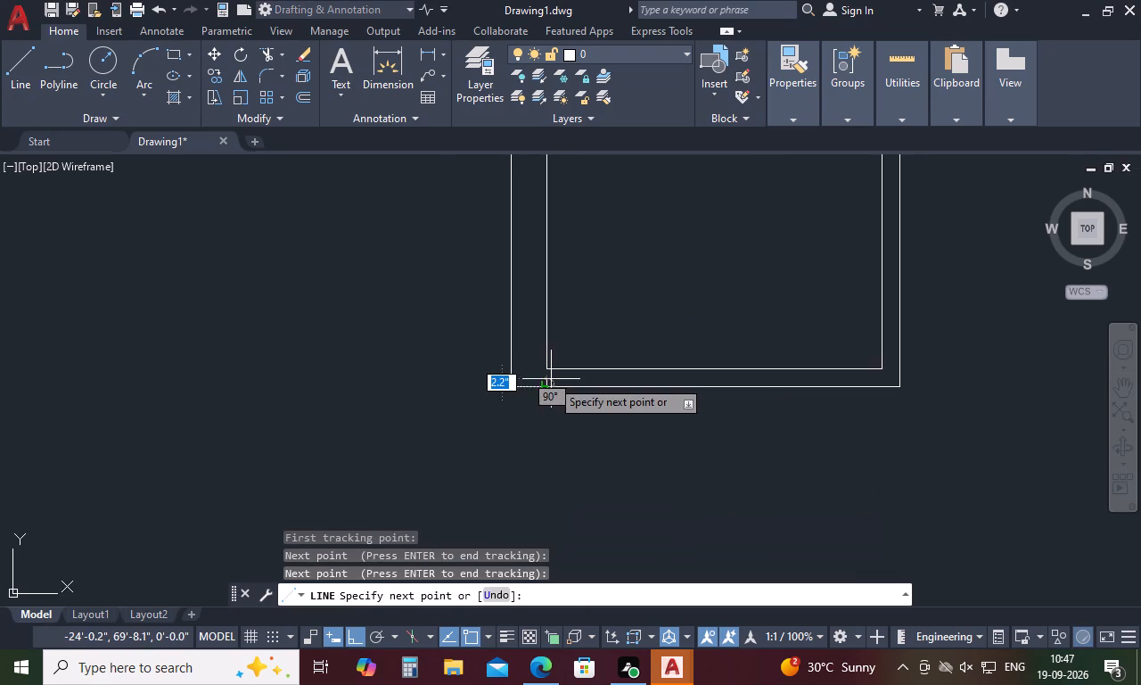
pyautogui.scroll(-4, 551, 379)
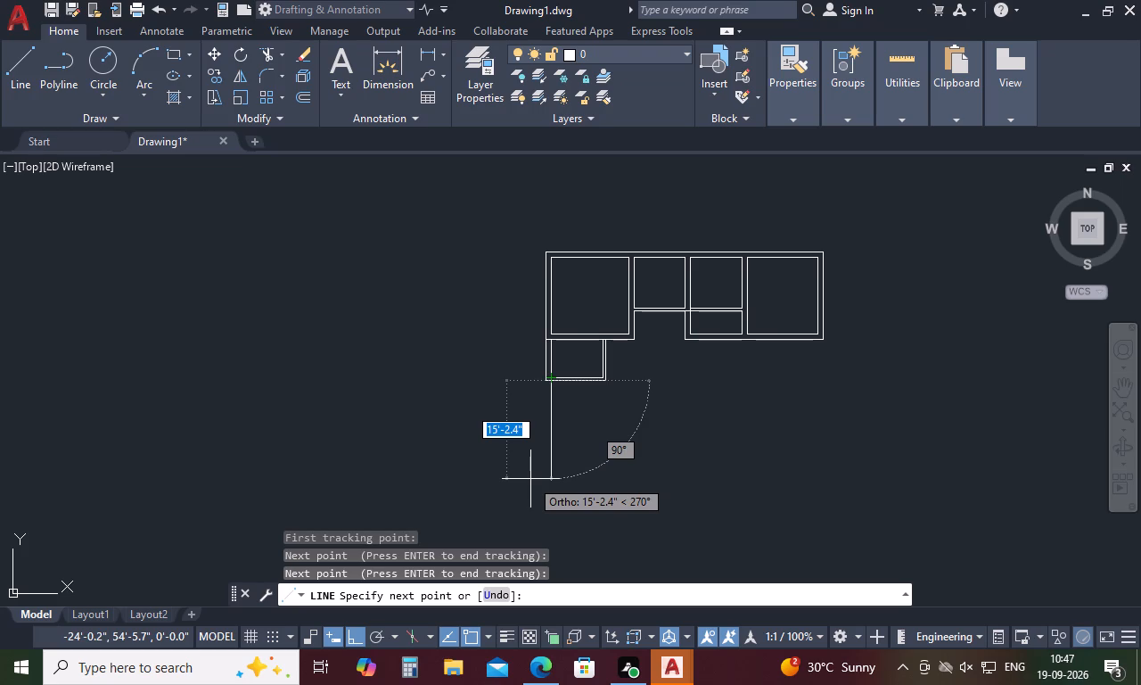
pyautogui.scroll(2, 529, 492)
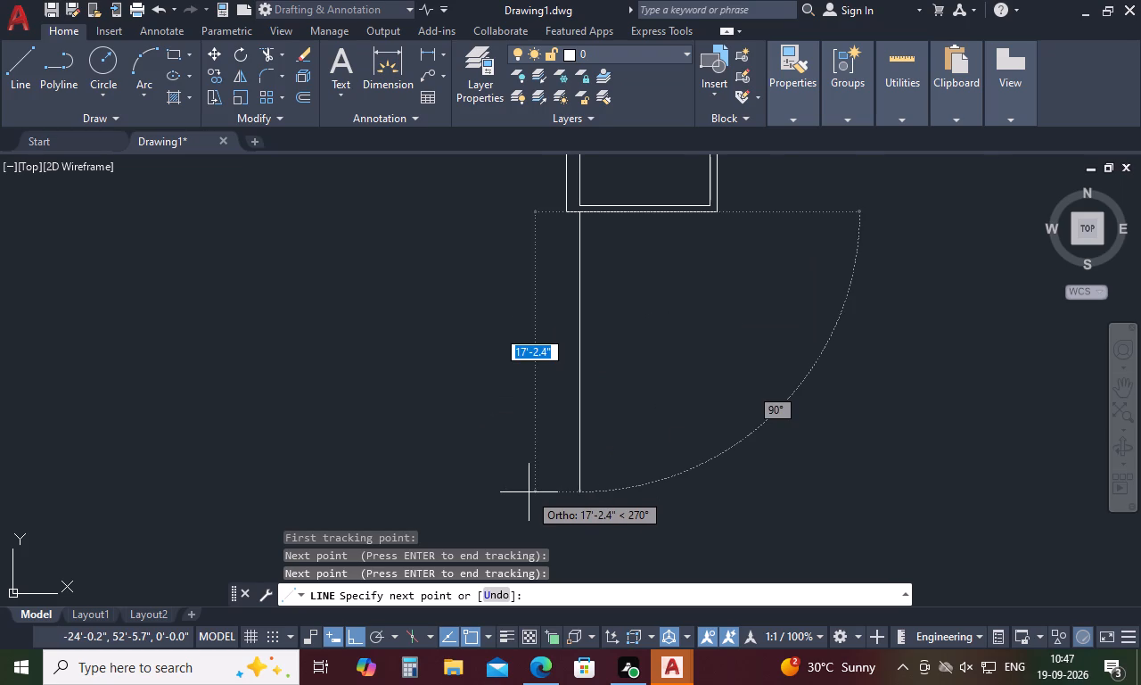
pyautogui.press('4')
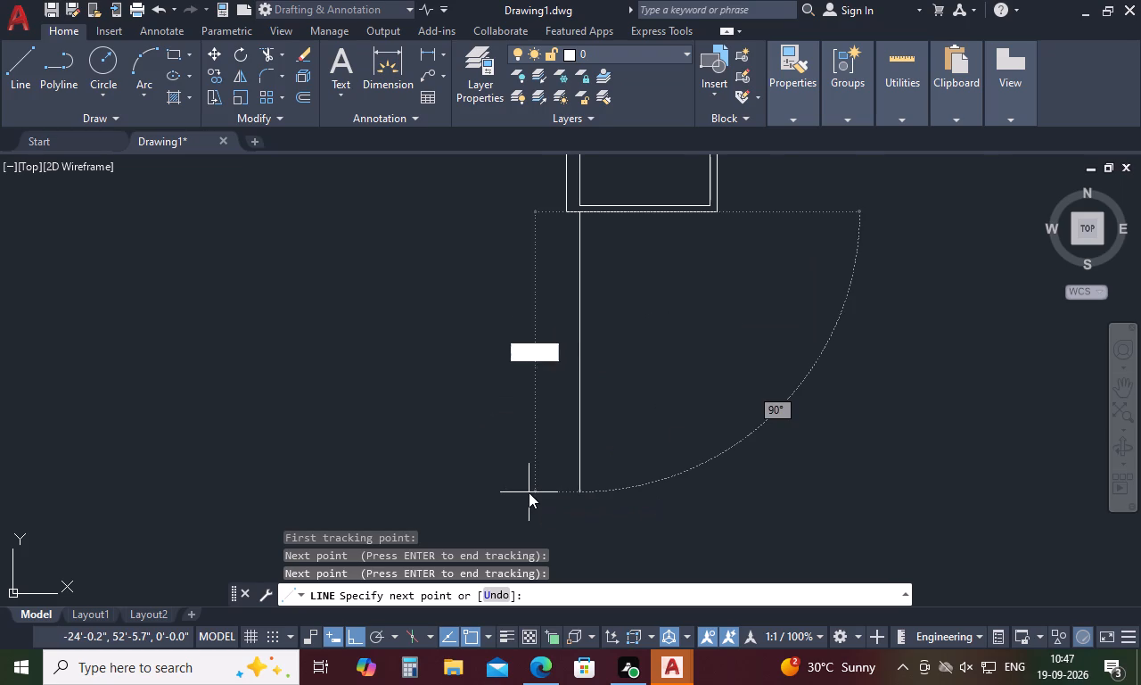
pyautogui.write('\'8"')
pyautogui.press('Return')
pyautogui.press('space')
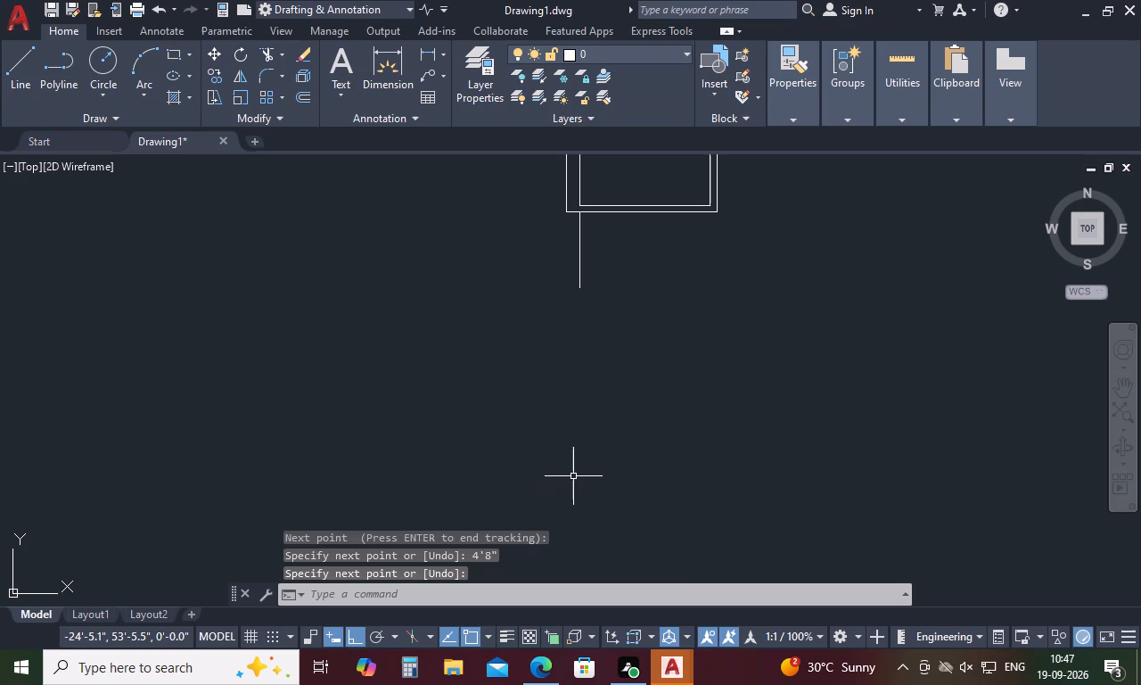
# Offset the 4'8" vertical line 8' to the right.
pyautogui.press('o')
pyautogui.press('space')
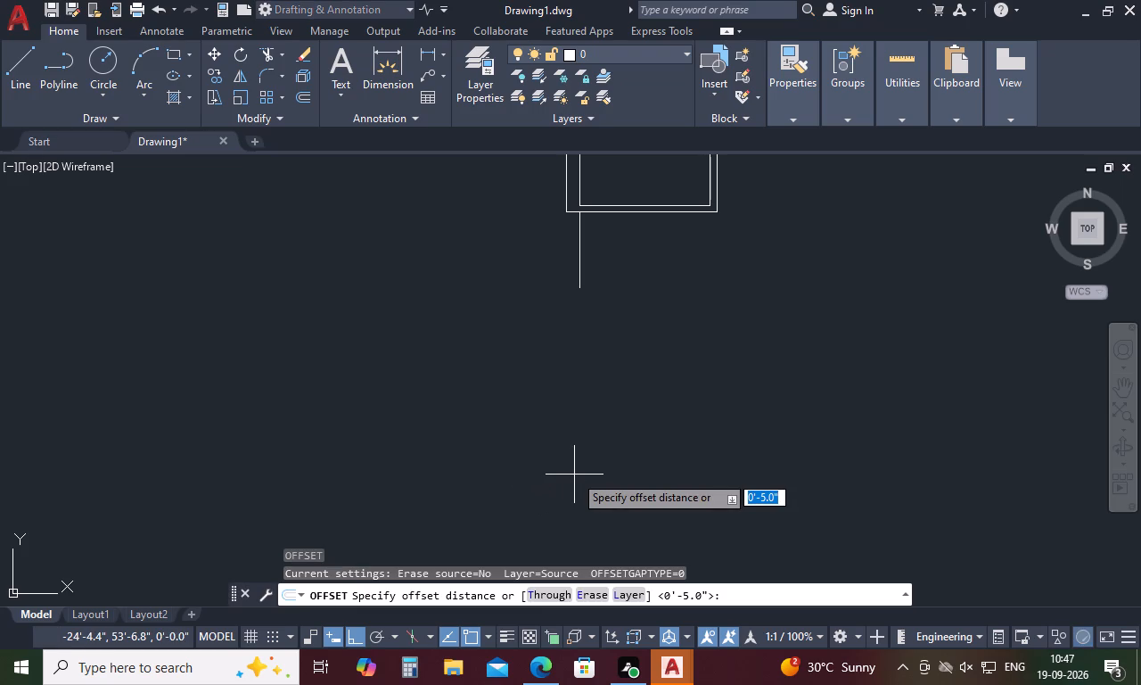
pyautogui.write("8'")
pyautogui.press('space')
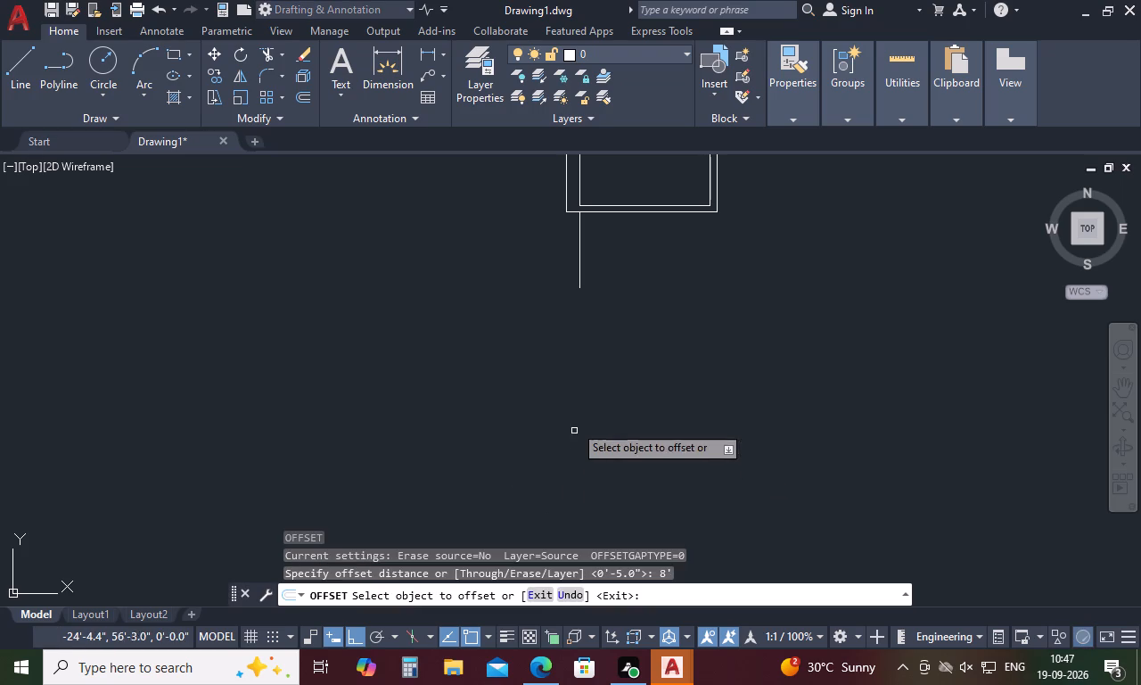
pyautogui.click(579, 276)
pyautogui.click(700, 288)
pyautogui.press('space')
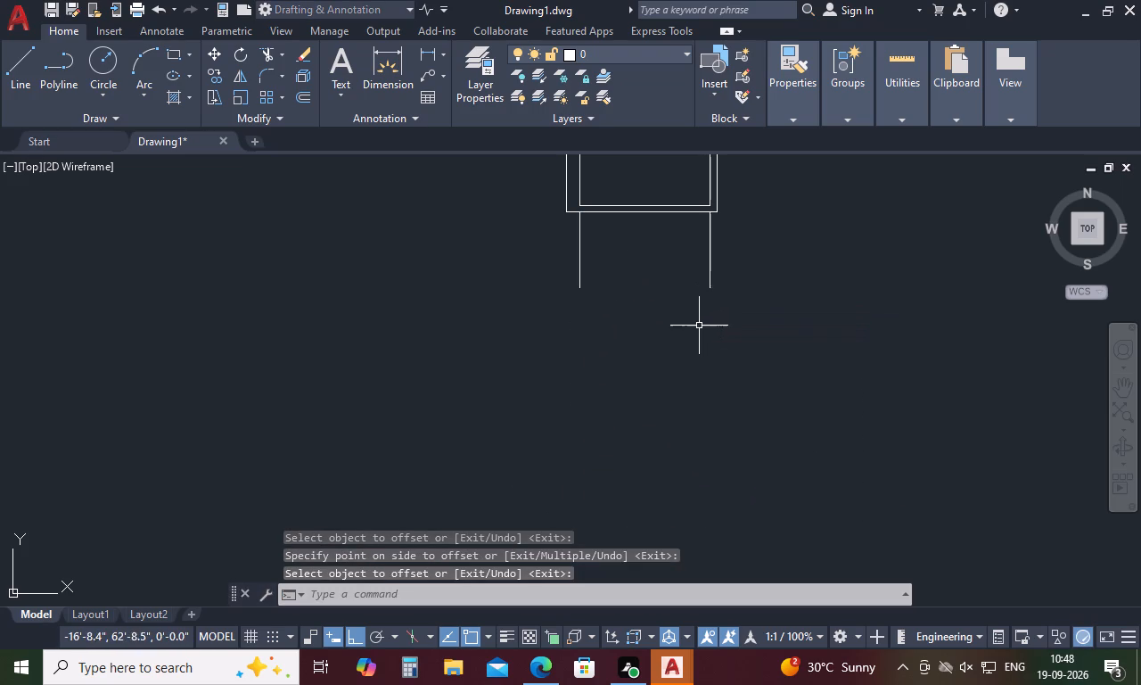
# Offset the original 4'8" vertical line 10" to the left to form the outer wall line.
pyautogui.write('o 10')
pyautogui.press('space')
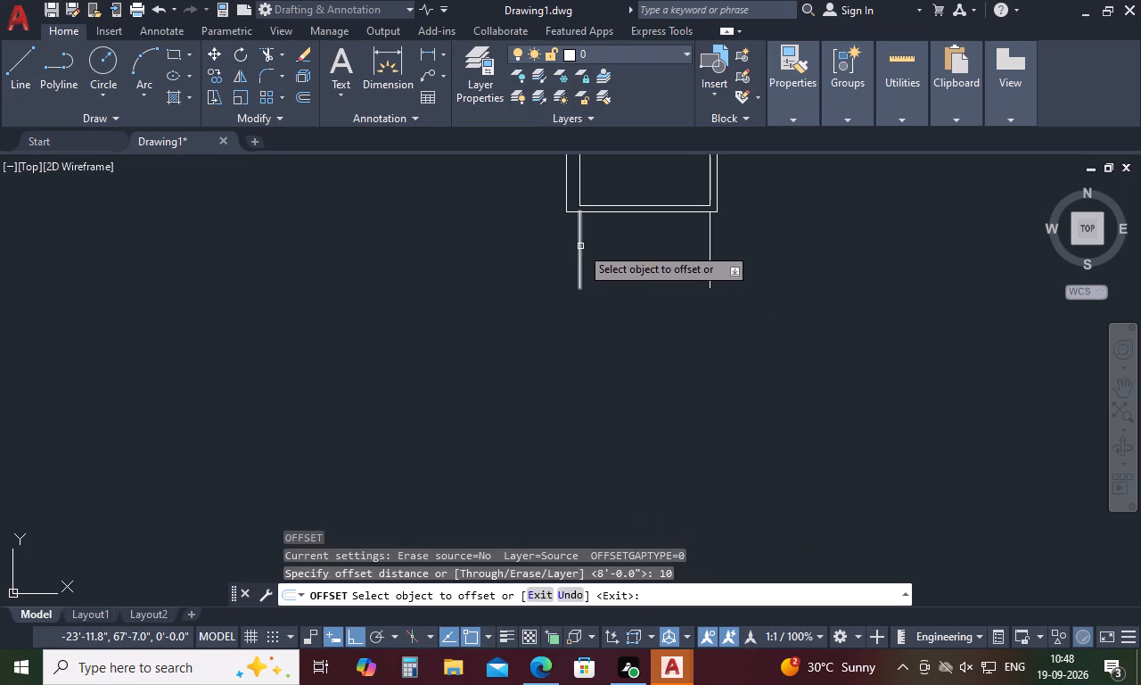
pyautogui.click(580, 246)
pyautogui.click(567, 247)
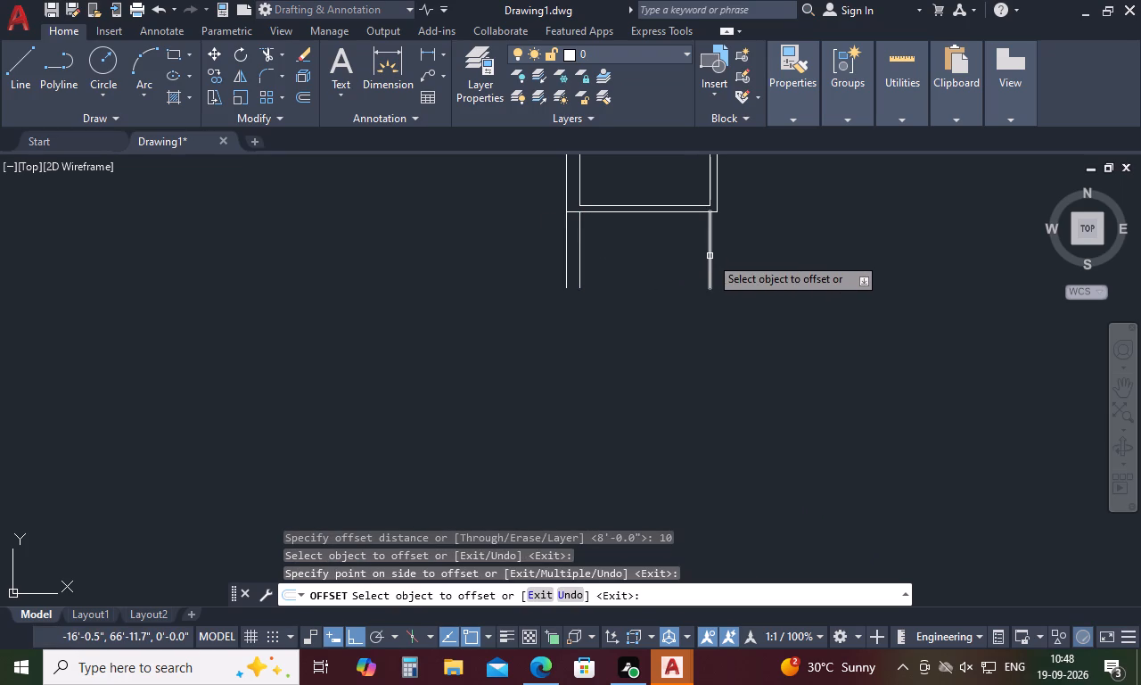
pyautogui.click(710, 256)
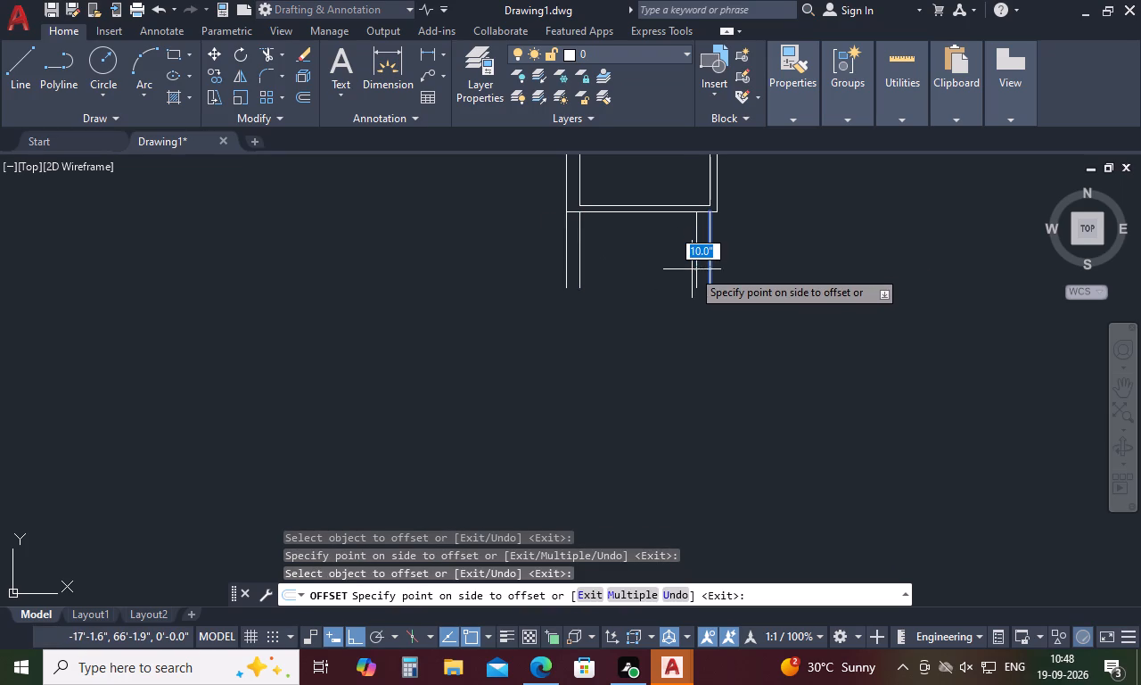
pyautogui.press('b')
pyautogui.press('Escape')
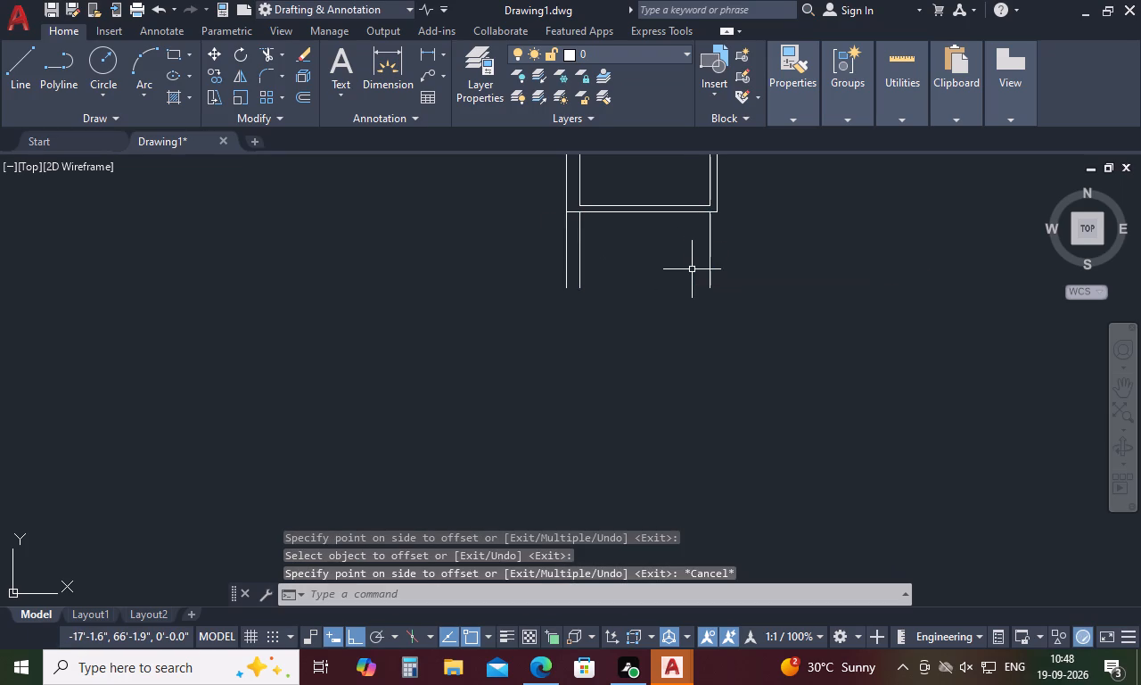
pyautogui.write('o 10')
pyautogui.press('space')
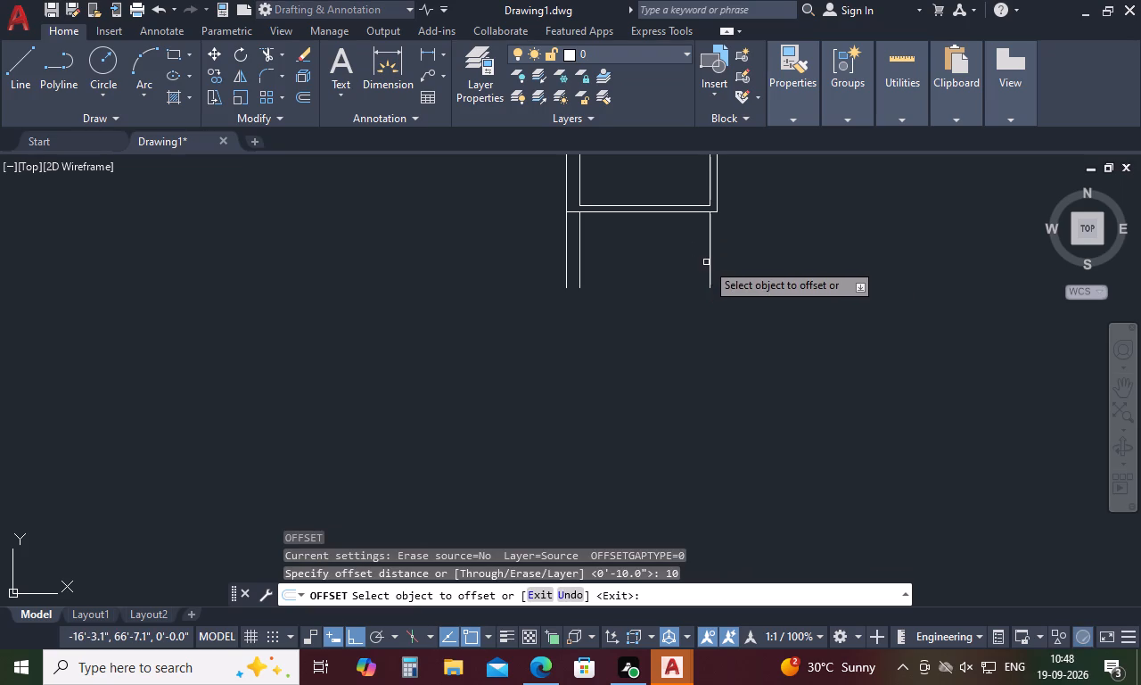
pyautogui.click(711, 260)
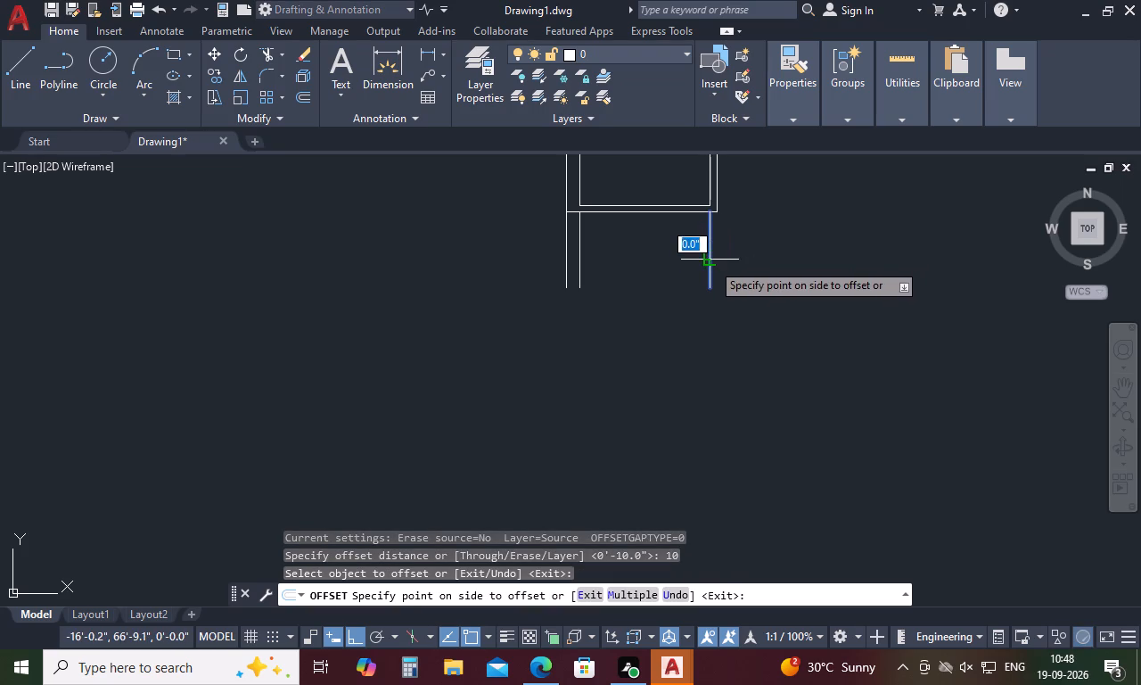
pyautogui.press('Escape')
# Offset the right-hand 4'8" vertical line 5" to the right to form the thin side wall.
pyautogui.write('o')
pyautogui.press('space')
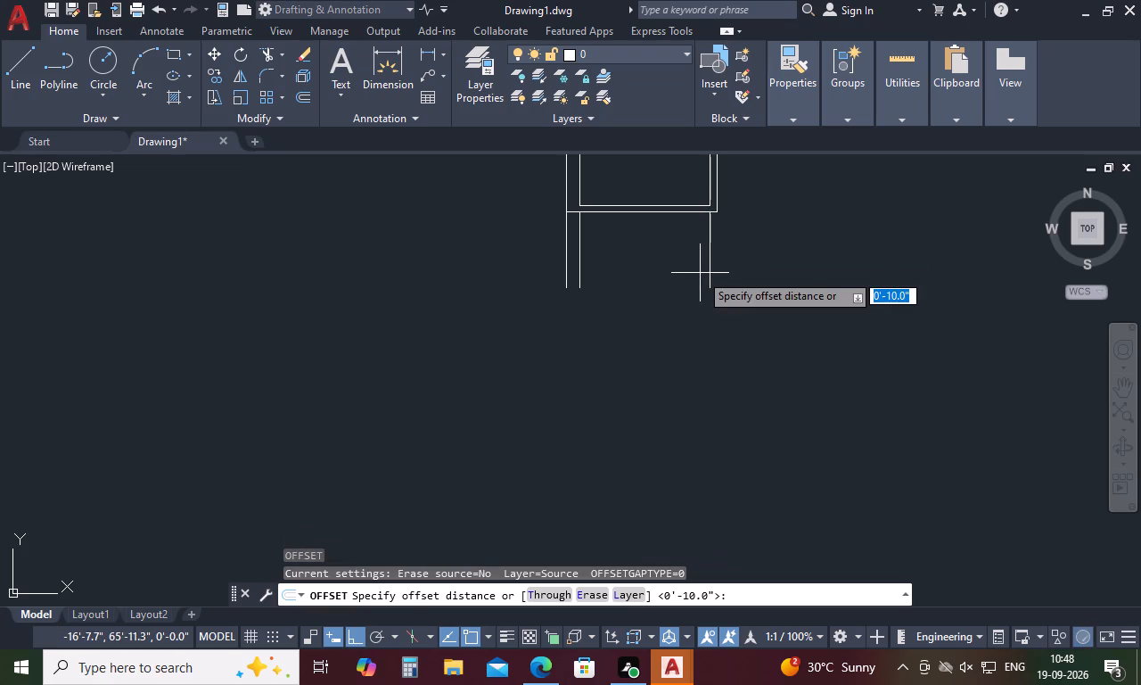
pyautogui.write('5')
pyautogui.press('space')
pyautogui.click(709, 260)
pyautogui.click(742, 258)
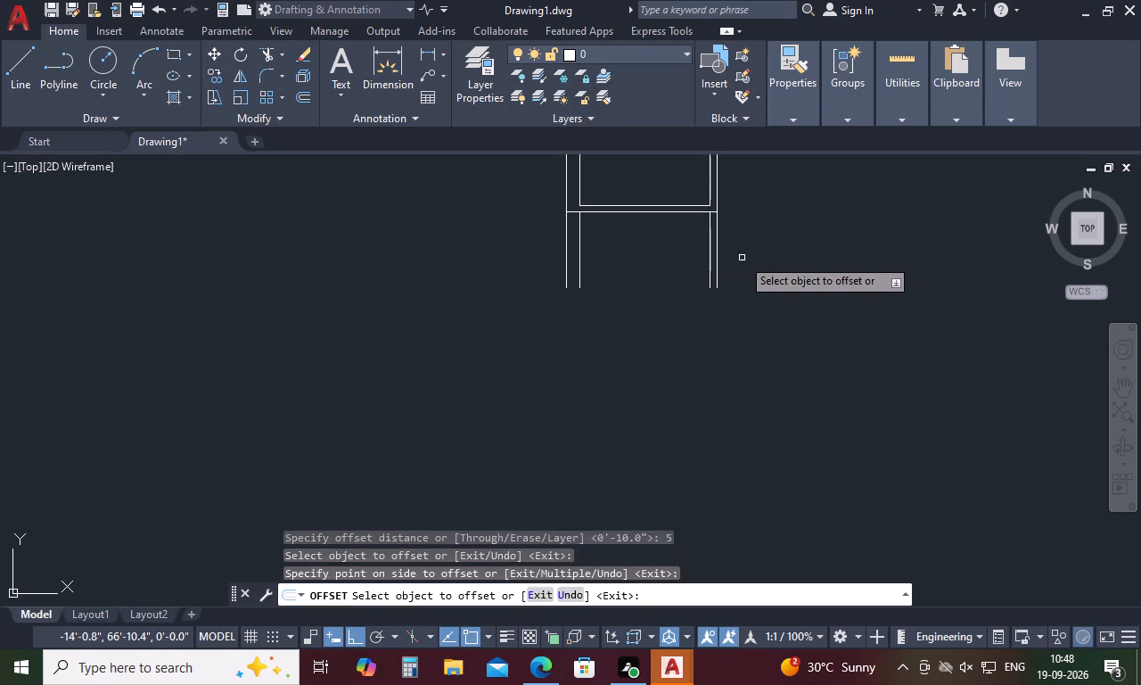
pyautogui.press('space')
# Draw a horizontal line joining the bottom ends of the two inner wall lines to close the 8' by 4'8" room.
pyautogui.write('l')
pyautogui.press('space')
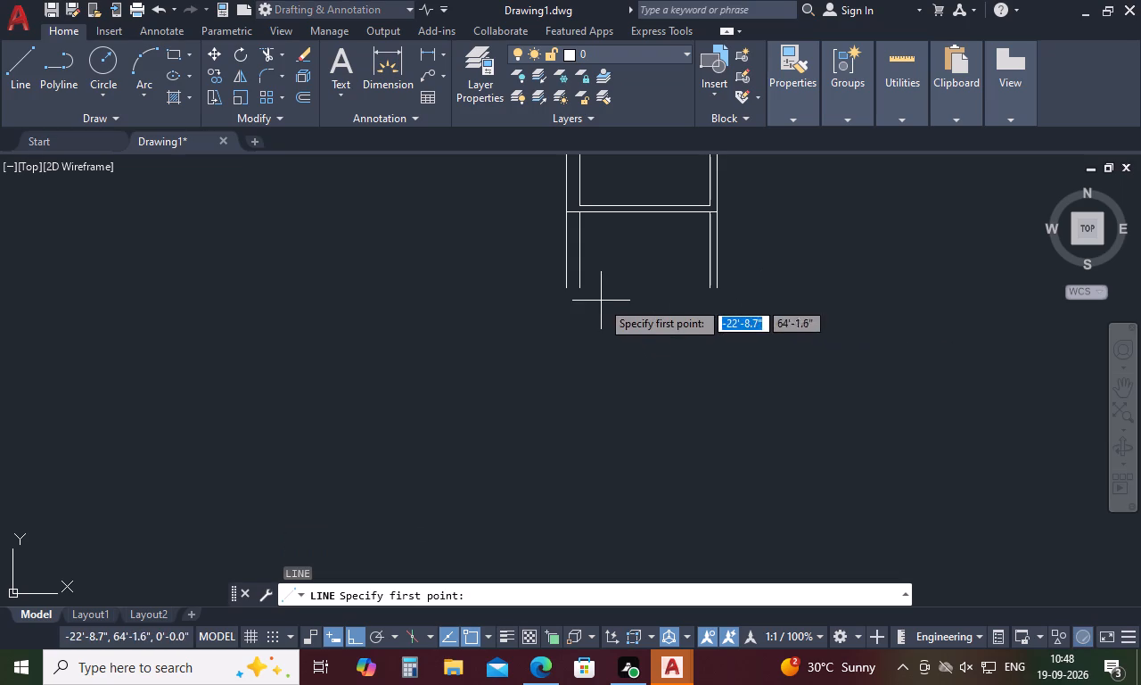
pyautogui.click(582, 285)
pyautogui.click(708, 285)
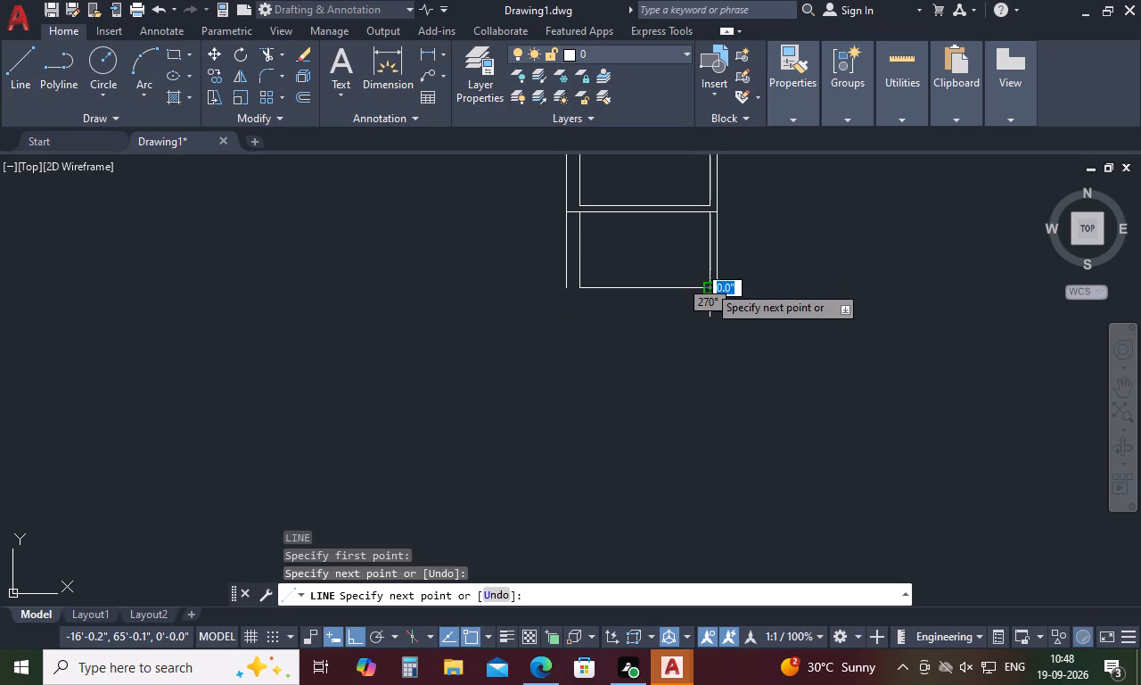
pyautogui.press('Escape')
# Offset the bottom line of the 8' by 4'8" room 10" downward to form its lower wall.
pyautogui.write('o')
pyautogui.press('space')
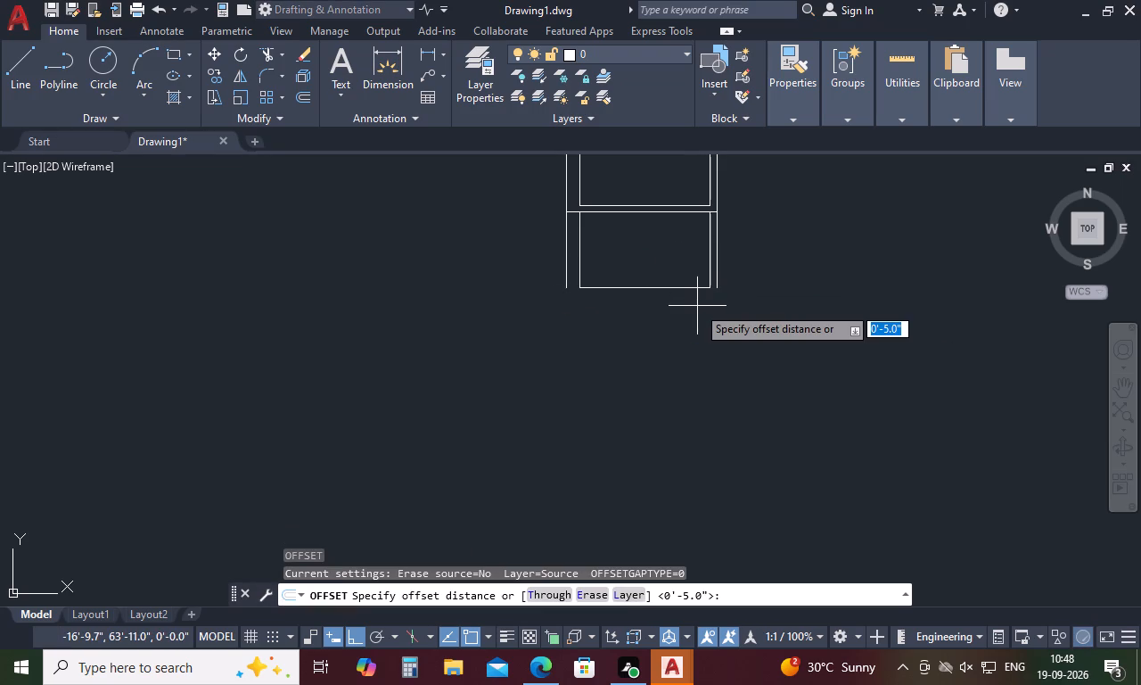
pyautogui.write('10')
pyautogui.press('space')
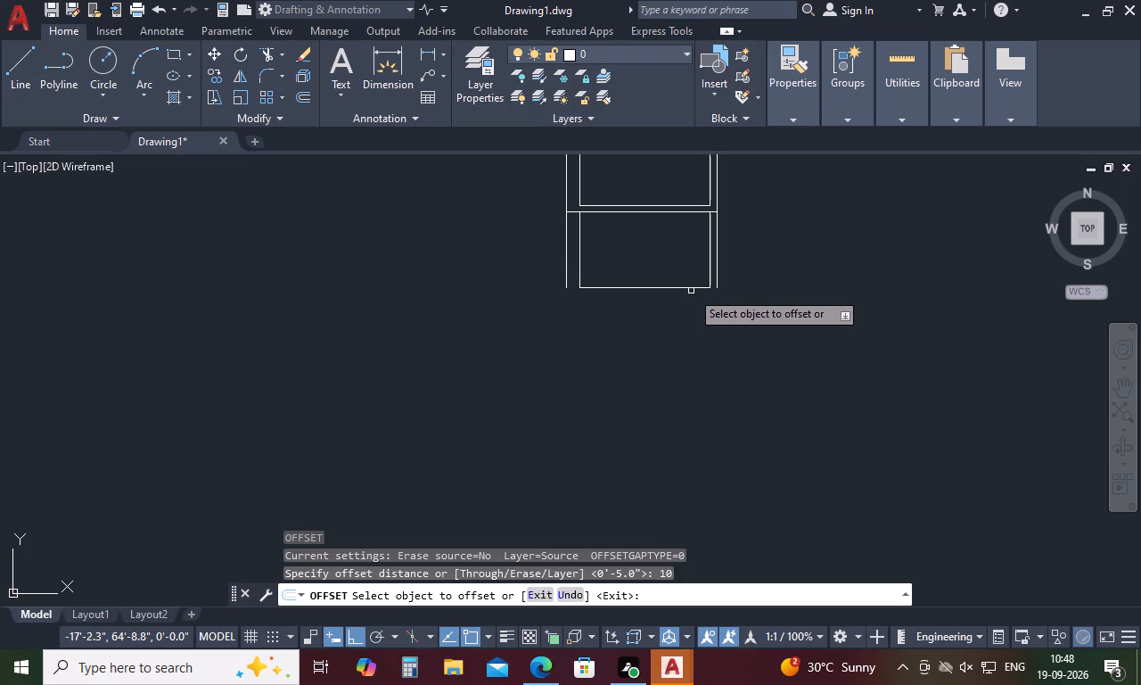
pyautogui.click(691, 288)
pyautogui.click(657, 449)
pyautogui.press('Escape')
# Fillet the bottom outer wall line with both outer side lines of the 8' by 4'8" room to close its corners.
pyautogui.write('f')
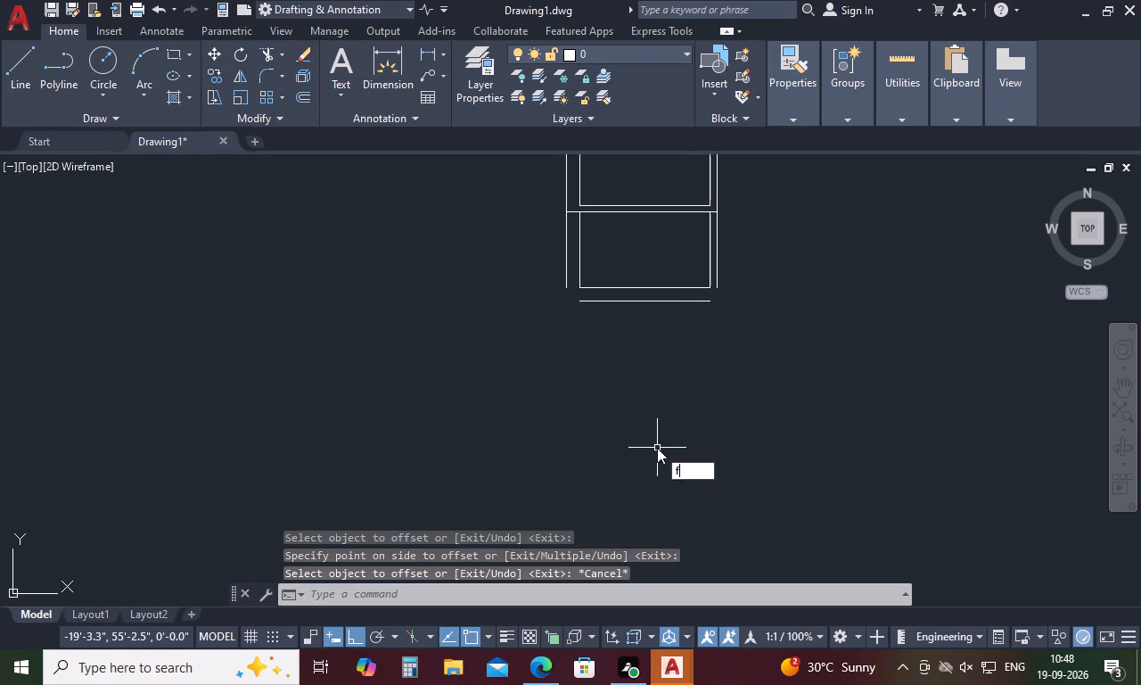
pyautogui.press('space')
pyautogui.click(569, 278)
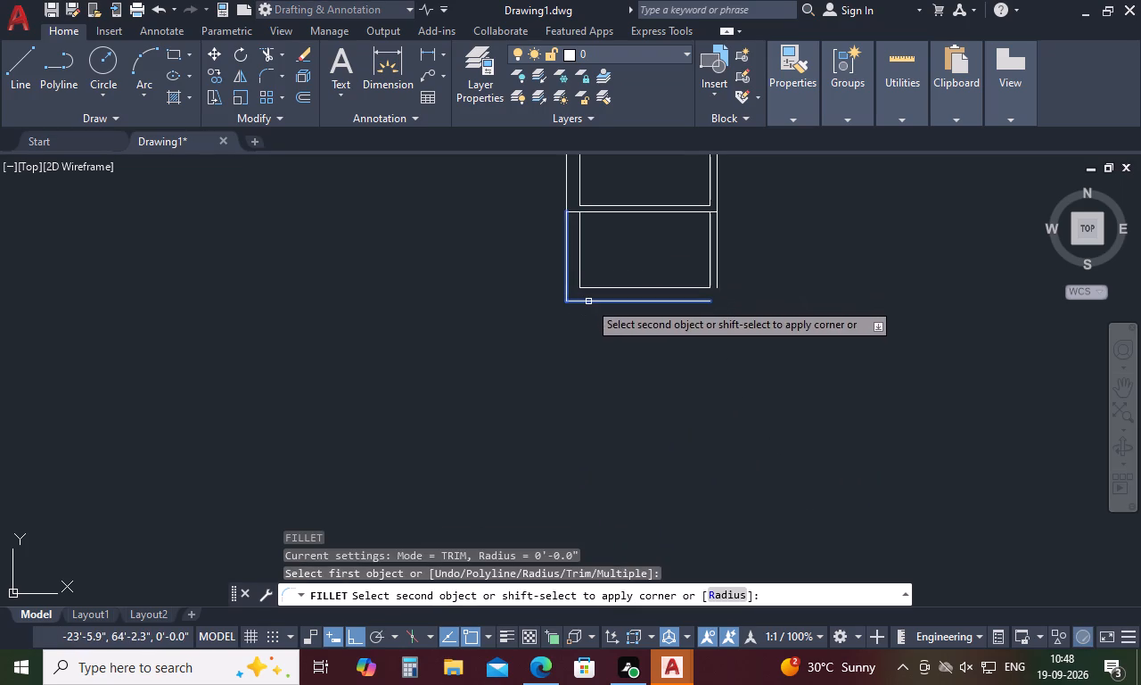
pyautogui.click(588, 301)
pyautogui.press('space')
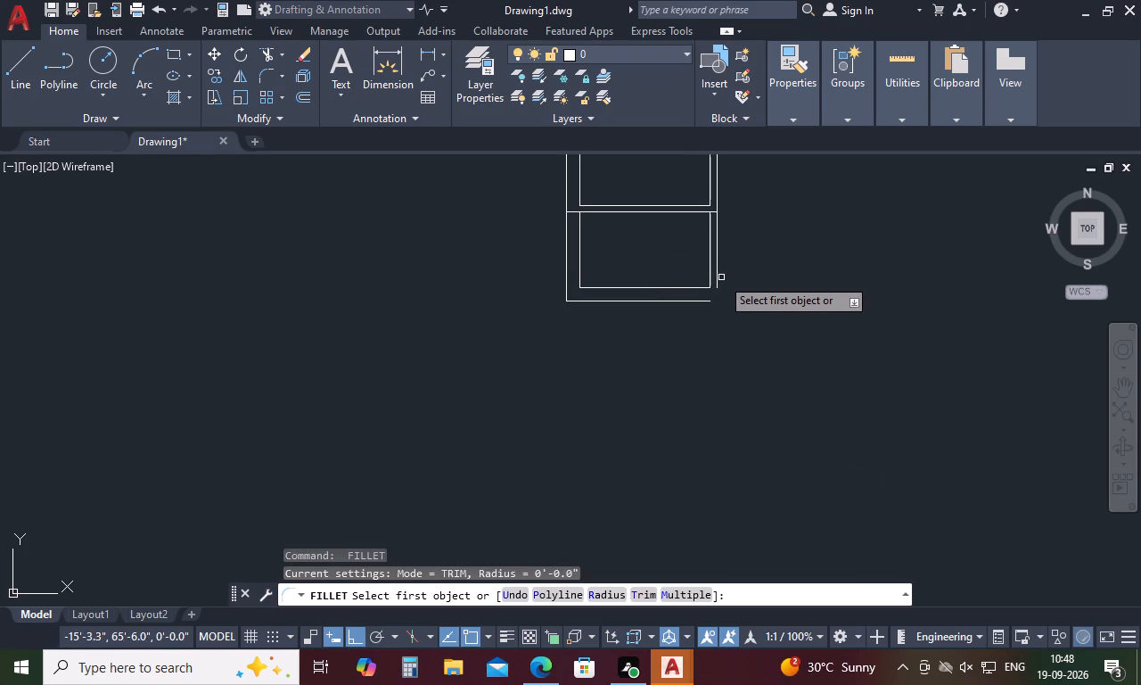
pyautogui.click(718, 267)
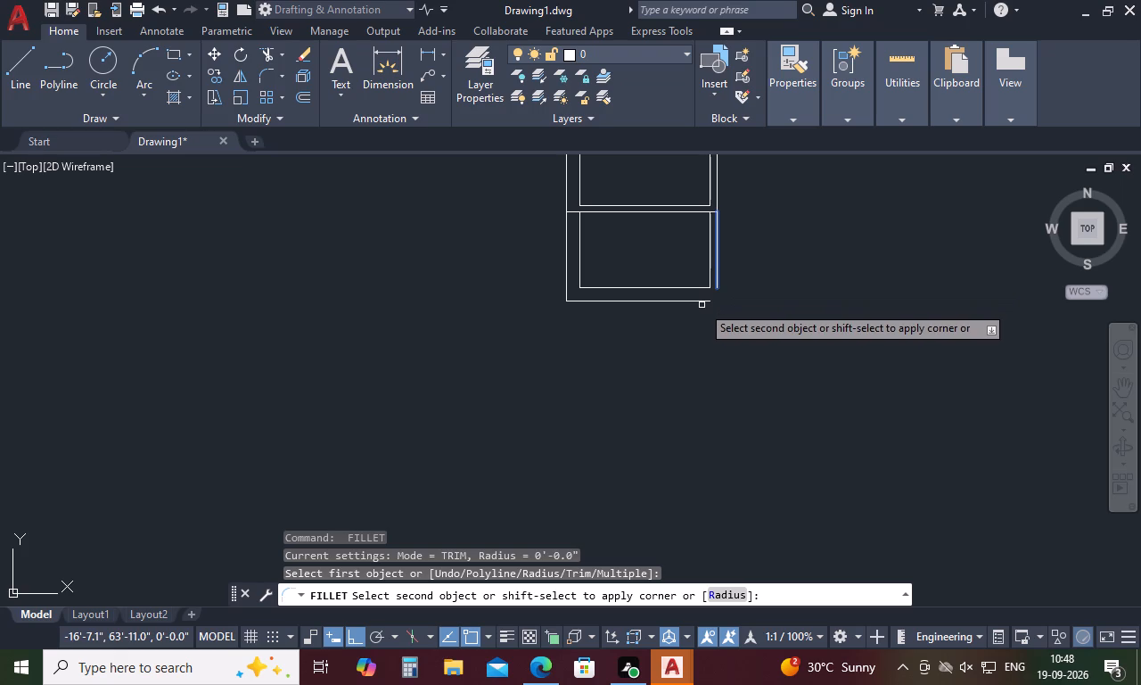
pyautogui.click(702, 303)
pyautogui.scroll(-2, 651, 381)
pyautogui.press('Escape')
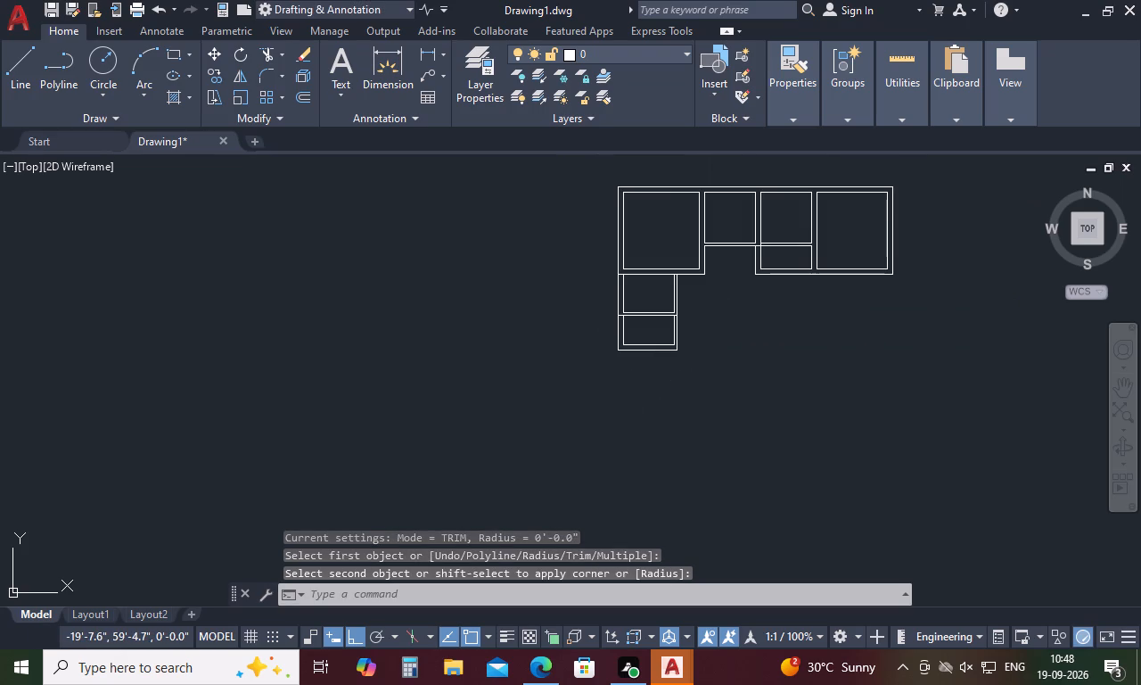
# Trim the short line pieces crossing the side walls at the top of the 8' by 6' and 8' by 4'8" rooms.
pyautogui.write('tr')
pyautogui.press('space')
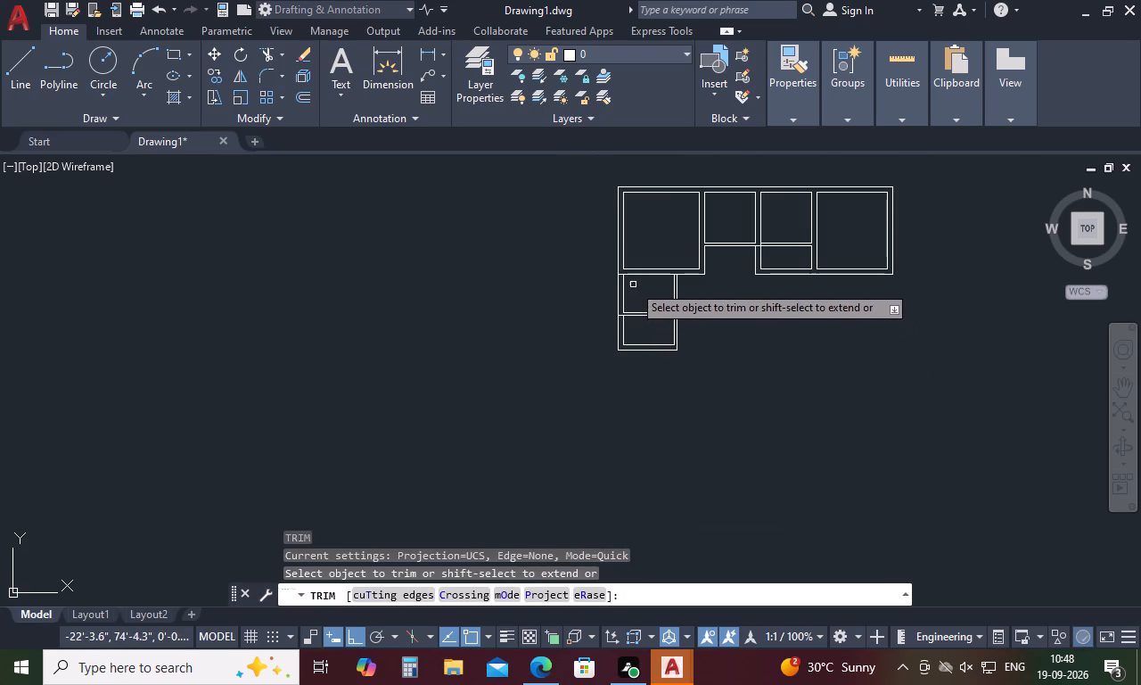
pyautogui.scroll(4, 620, 272)
pyautogui.moveTo(620, 272); pyautogui.dragTo(610, 320)
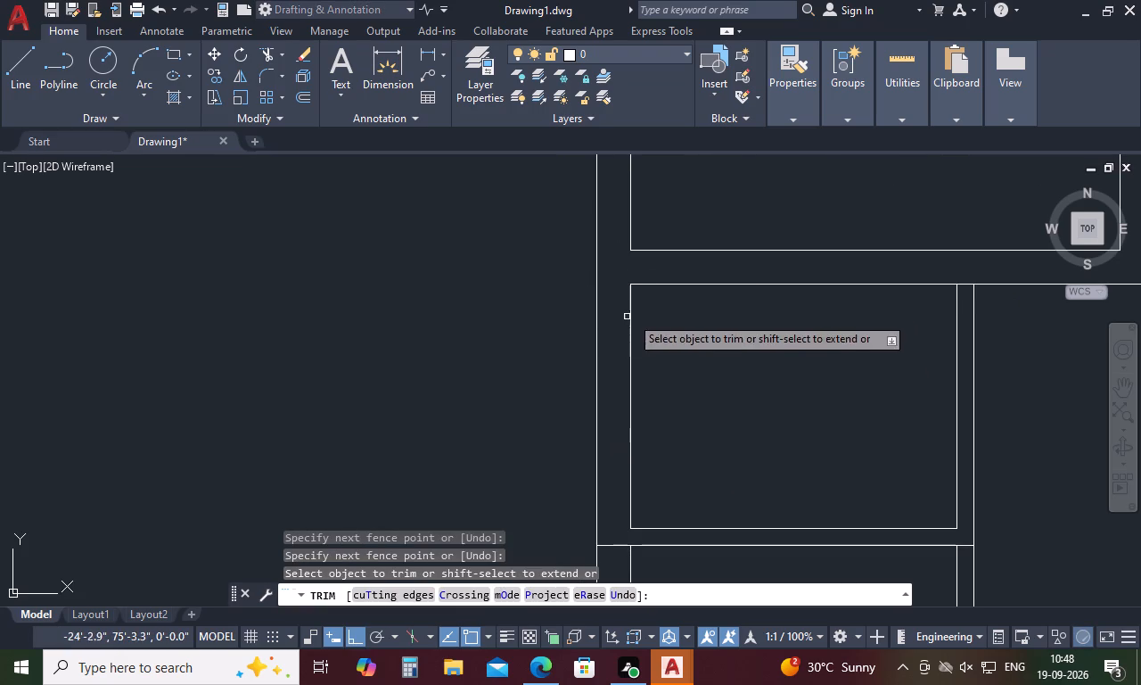
pyautogui.click(964, 284)
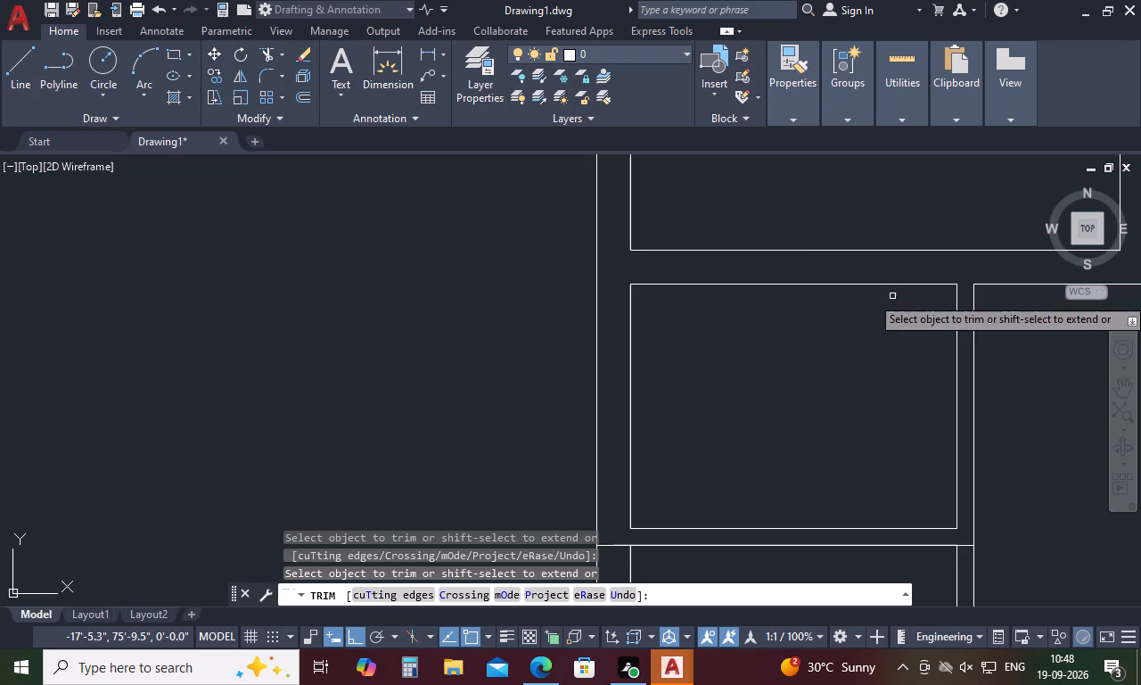
pyautogui.scroll(-4, 818, 247)
pyautogui.scroll(4, 839, 283)
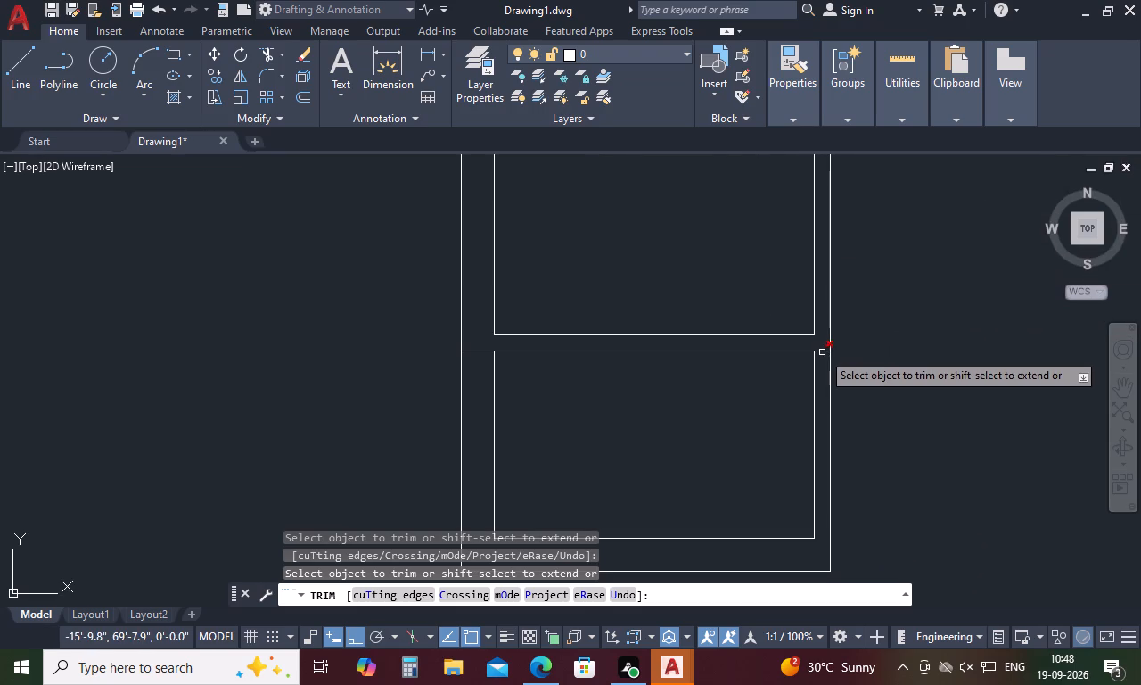
pyautogui.click(822, 352)
pyautogui.click(482, 350)
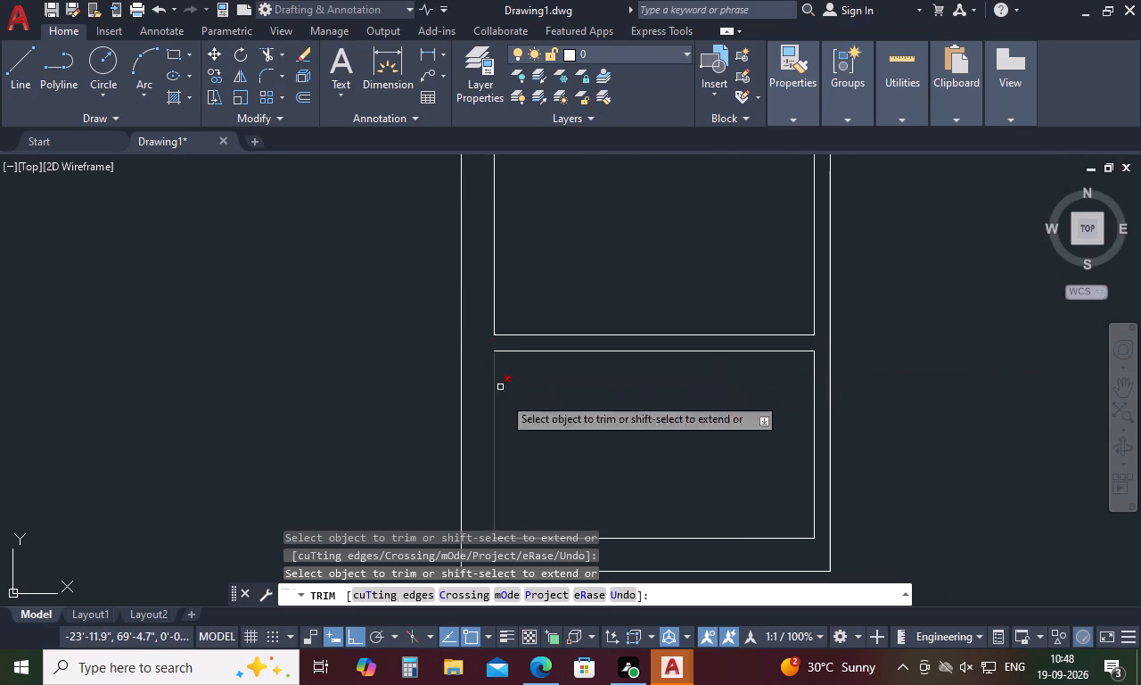
# Trim the leftover line pieces at the wall junction between the two middle rooms of the upper row.
pyautogui.scroll(-4, 517, 434)
pyautogui.scroll(4, 650, 347)
pyautogui.moveTo(607, 384); pyautogui.dragTo(607, 413)
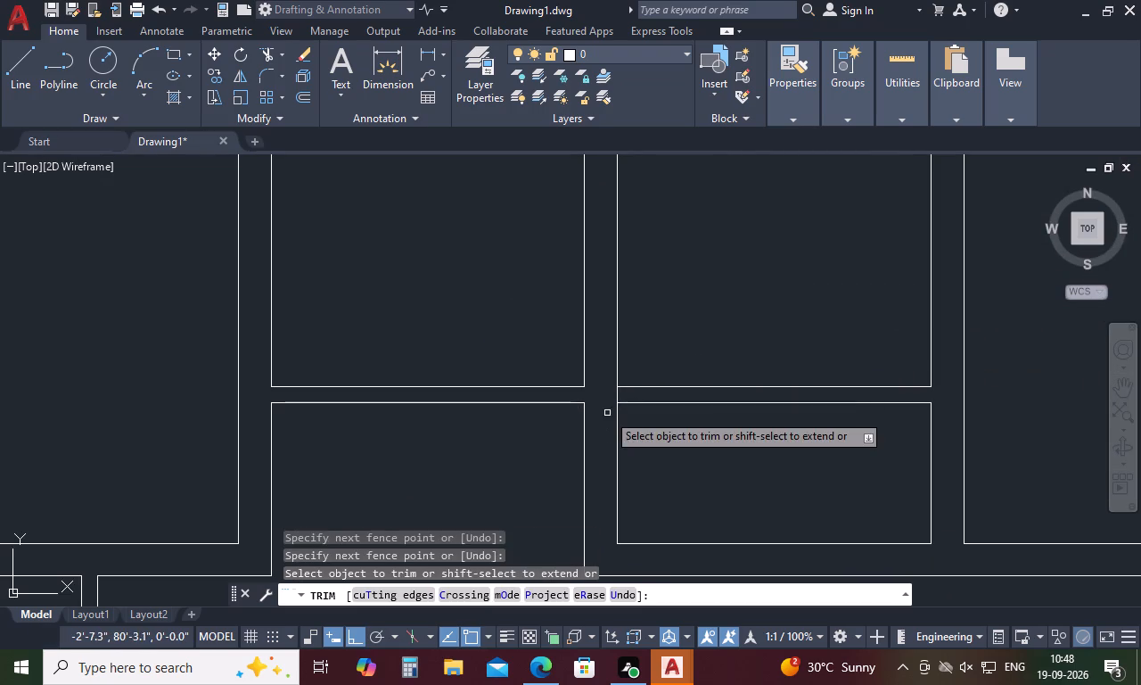
pyautogui.click(619, 392)
pyautogui.scroll(-4, 809, 308)
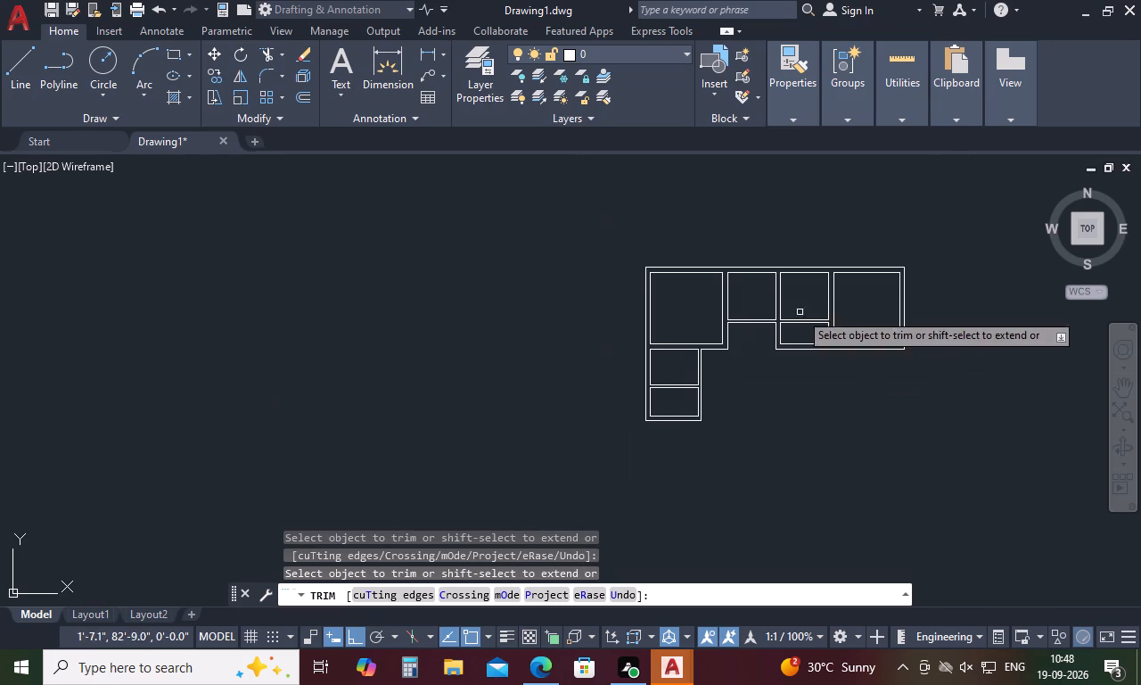
pyautogui.press('space')
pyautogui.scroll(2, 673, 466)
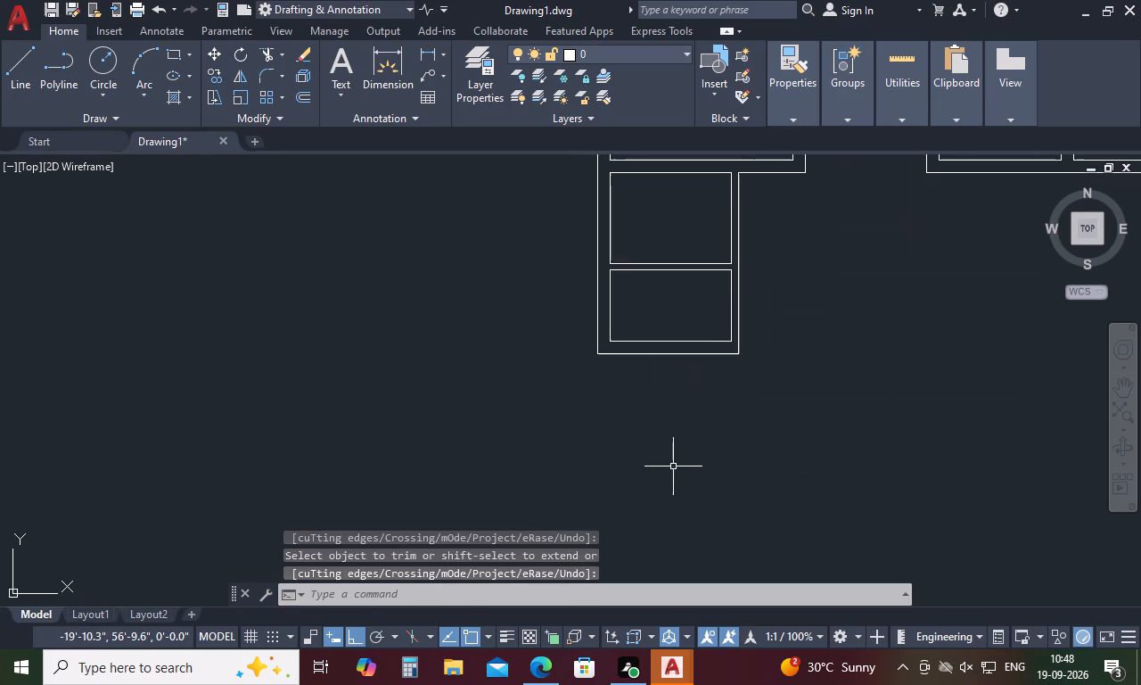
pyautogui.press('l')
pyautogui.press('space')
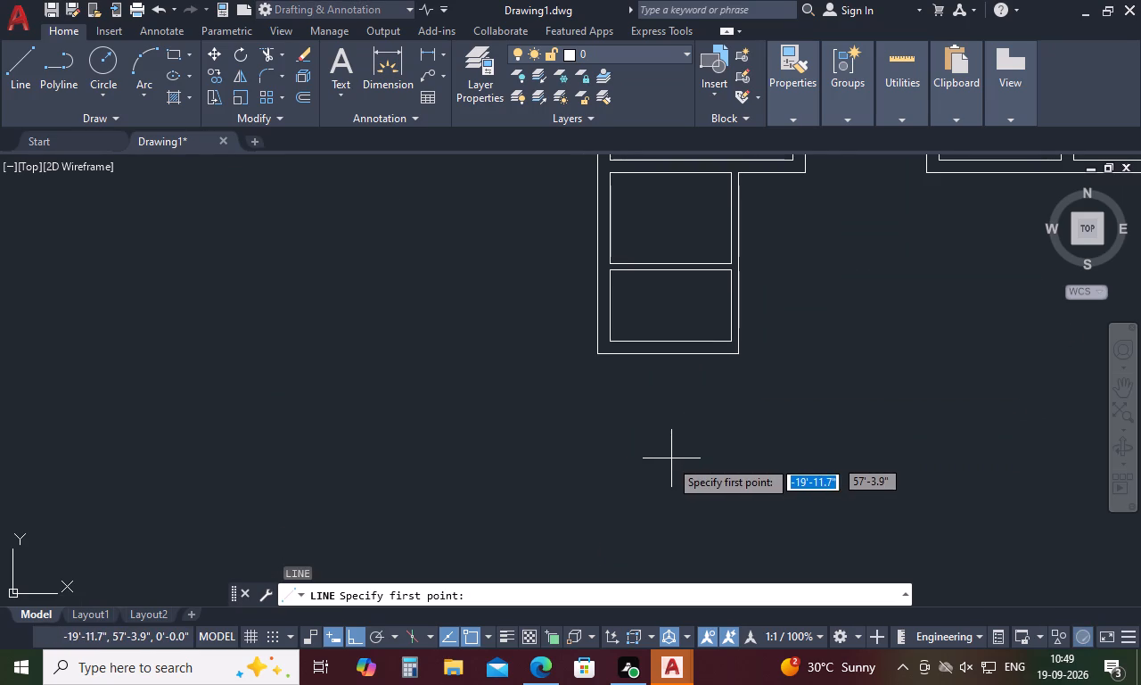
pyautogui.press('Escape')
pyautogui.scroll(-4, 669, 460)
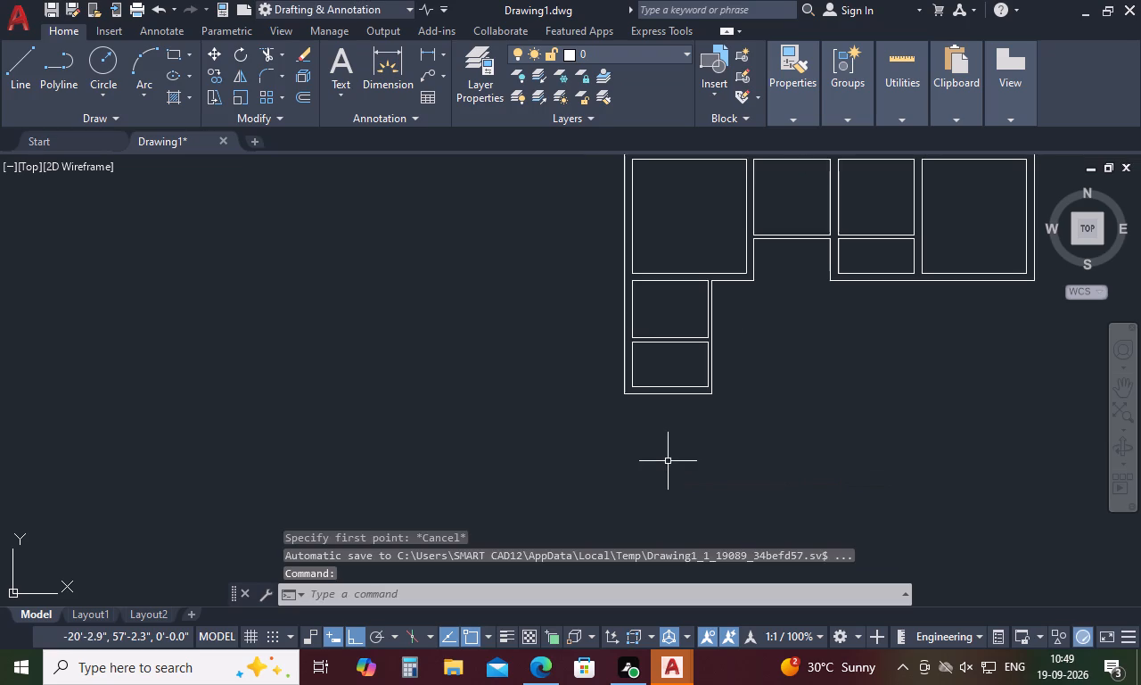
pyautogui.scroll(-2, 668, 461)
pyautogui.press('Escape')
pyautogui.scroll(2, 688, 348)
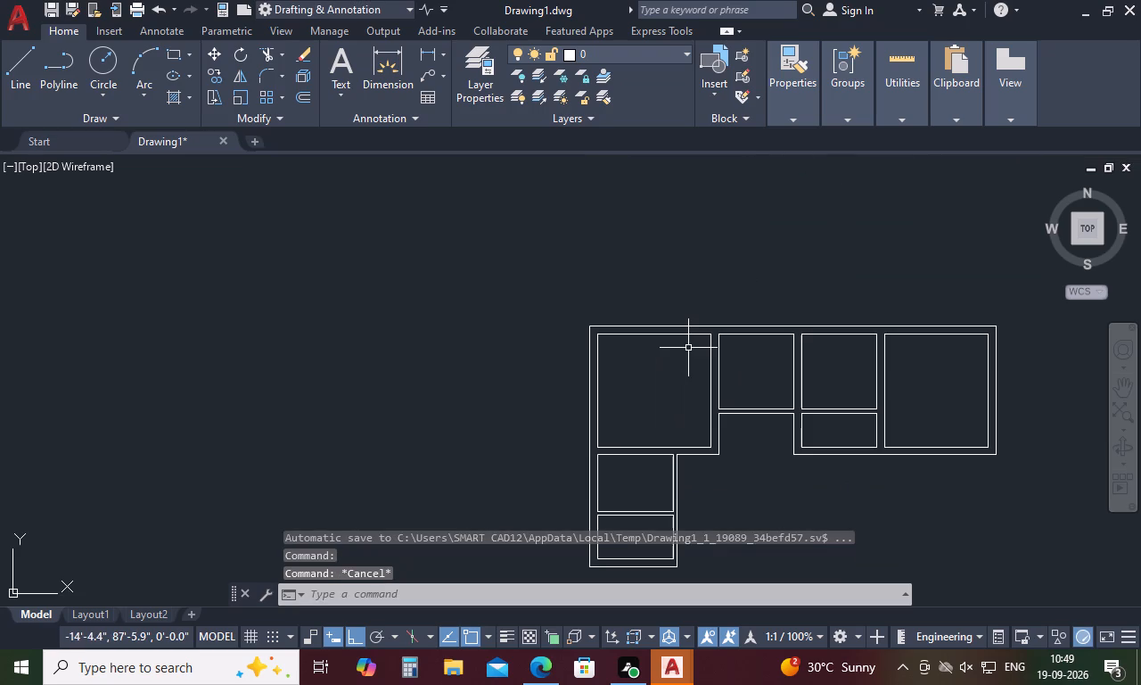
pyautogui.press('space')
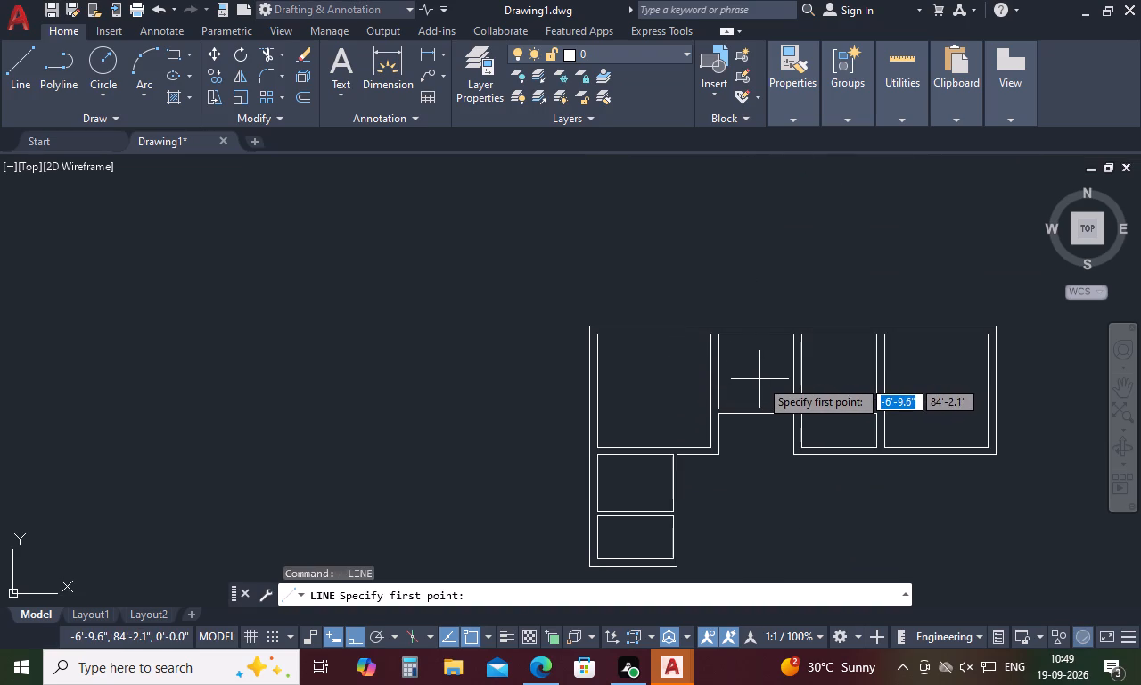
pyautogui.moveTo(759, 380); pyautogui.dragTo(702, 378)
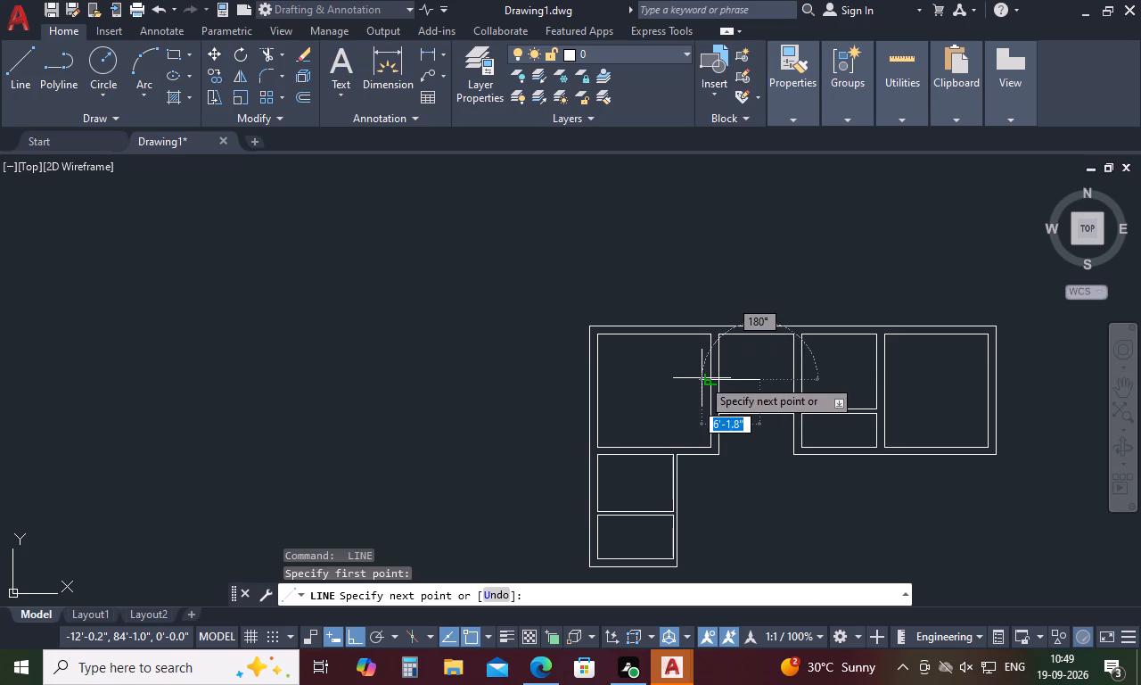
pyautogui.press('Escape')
# Copy the first room's wall lines from its top-left outer corner to the bottom-left outer corner of the 8' by 4'8" room.
pyautogui.moveTo(747, 370); pyautogui.dragTo(598, 402)
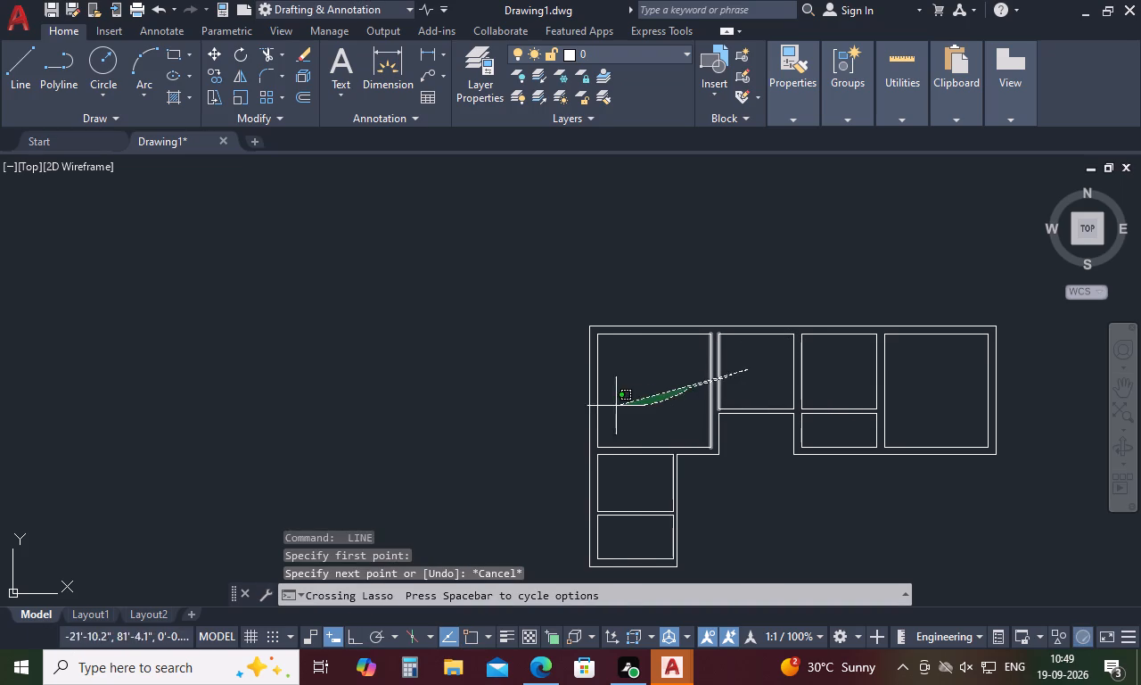
pyautogui.moveTo(598, 402); pyautogui.dragTo(579, 301)
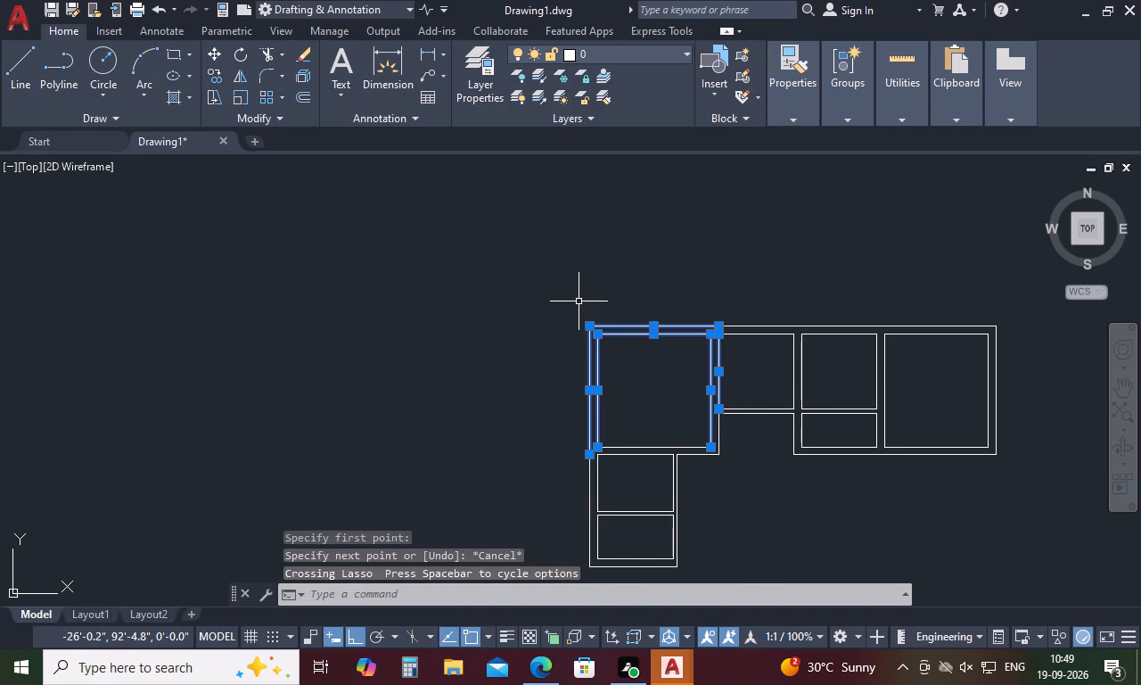
pyautogui.moveTo(716, 479); pyautogui.dragTo(693, 441)
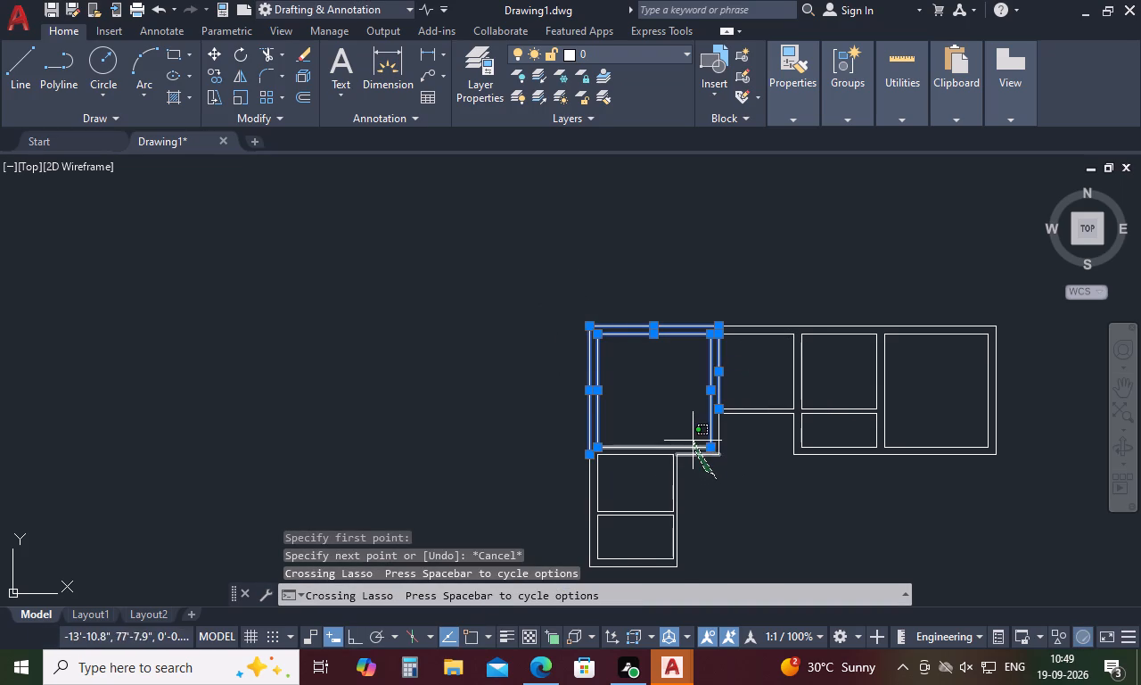
pyautogui.moveTo(693, 441); pyautogui.dragTo(693, 439)
pyautogui.click(642, 457)
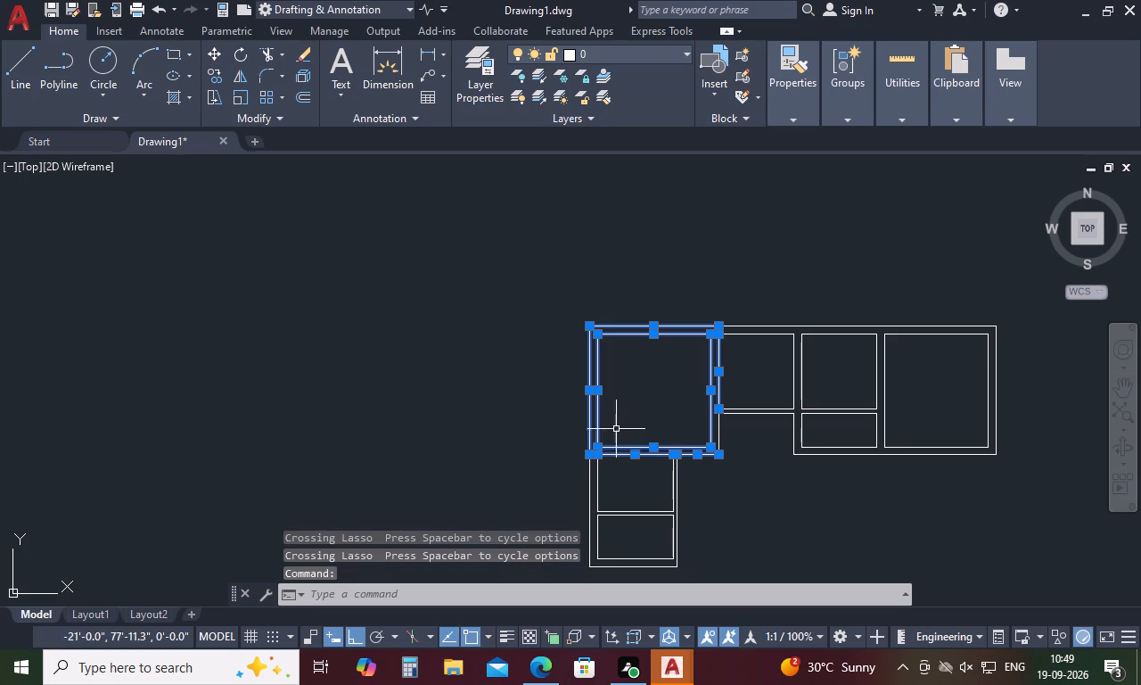
pyautogui.rightClick(627, 449)
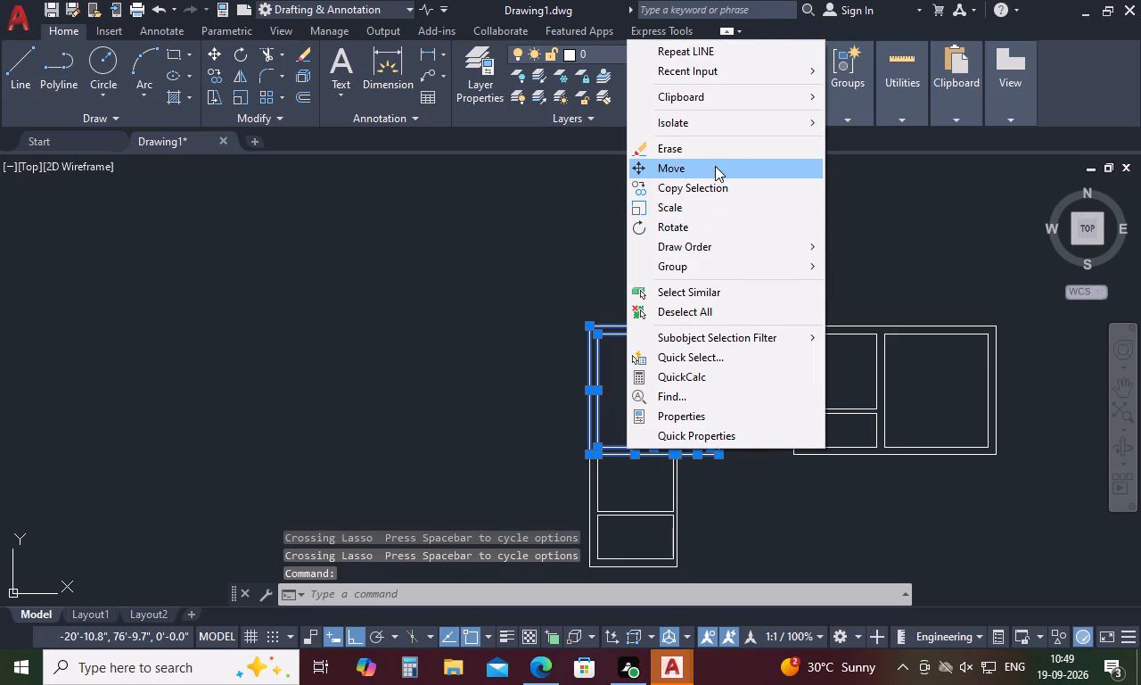
pyautogui.click(708, 183)
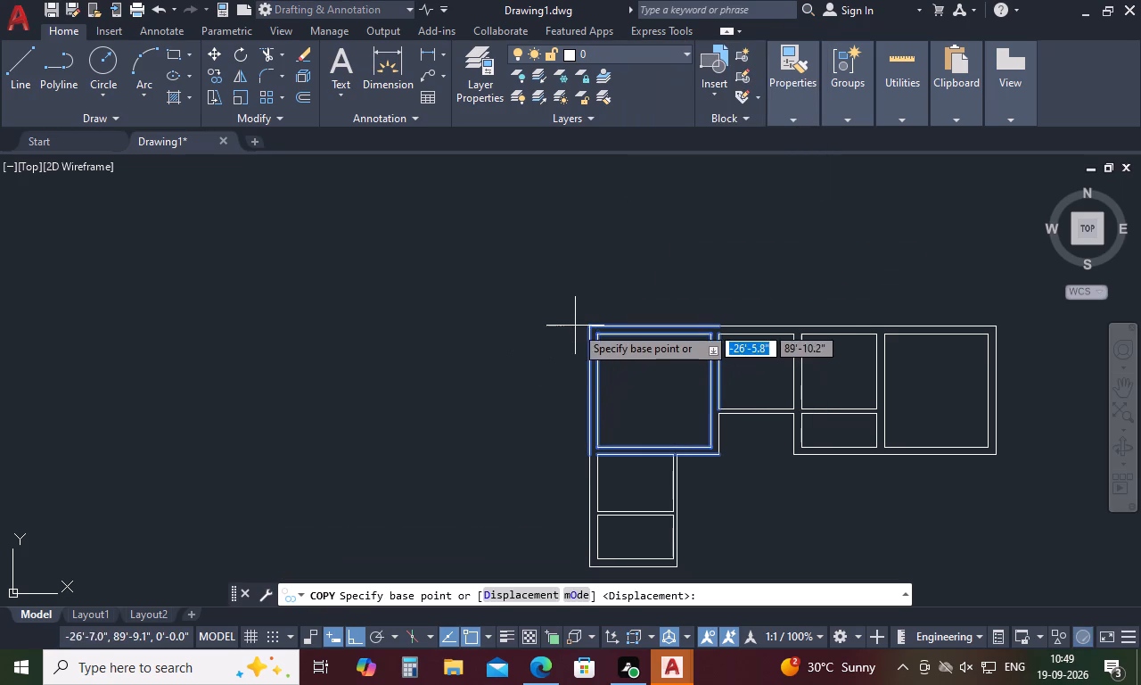
pyautogui.click(586, 327)
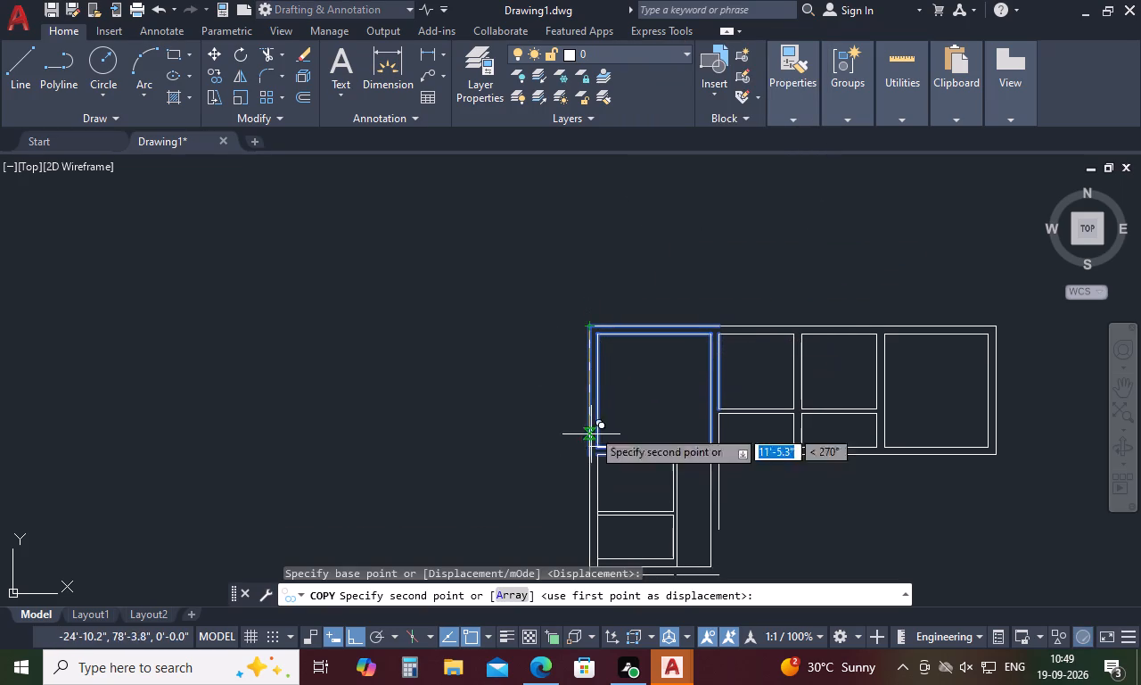
pyautogui.scroll(-4, 598, 390)
pyautogui.scroll(4, 595, 444)
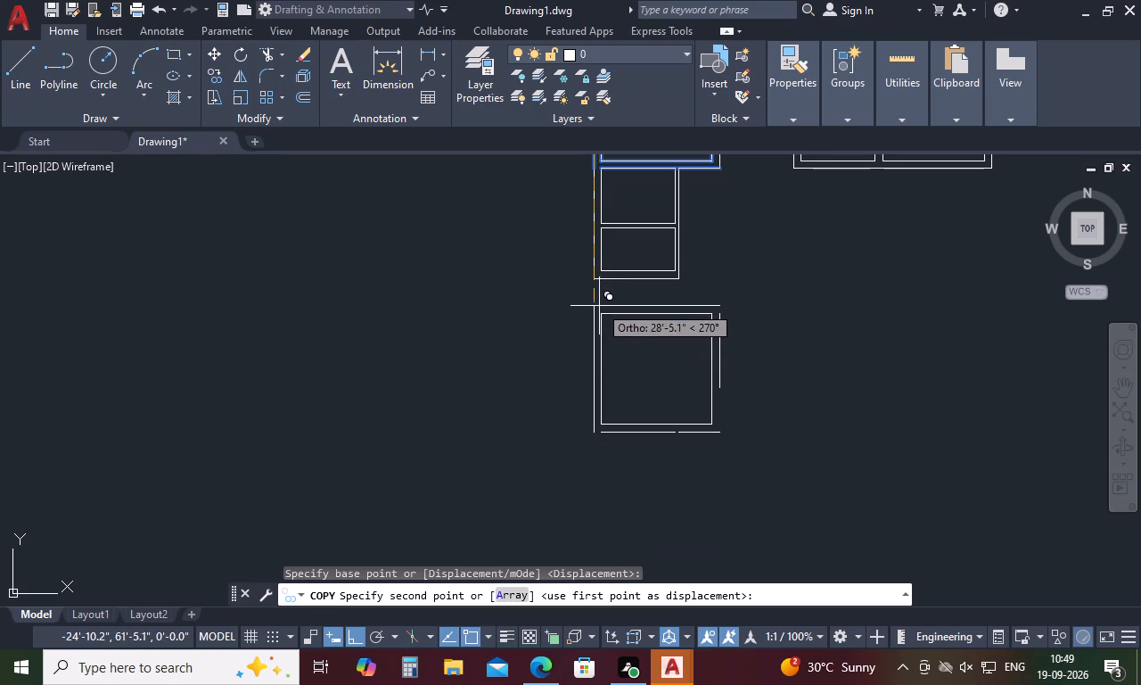
pyautogui.scroll(5, 595, 283)
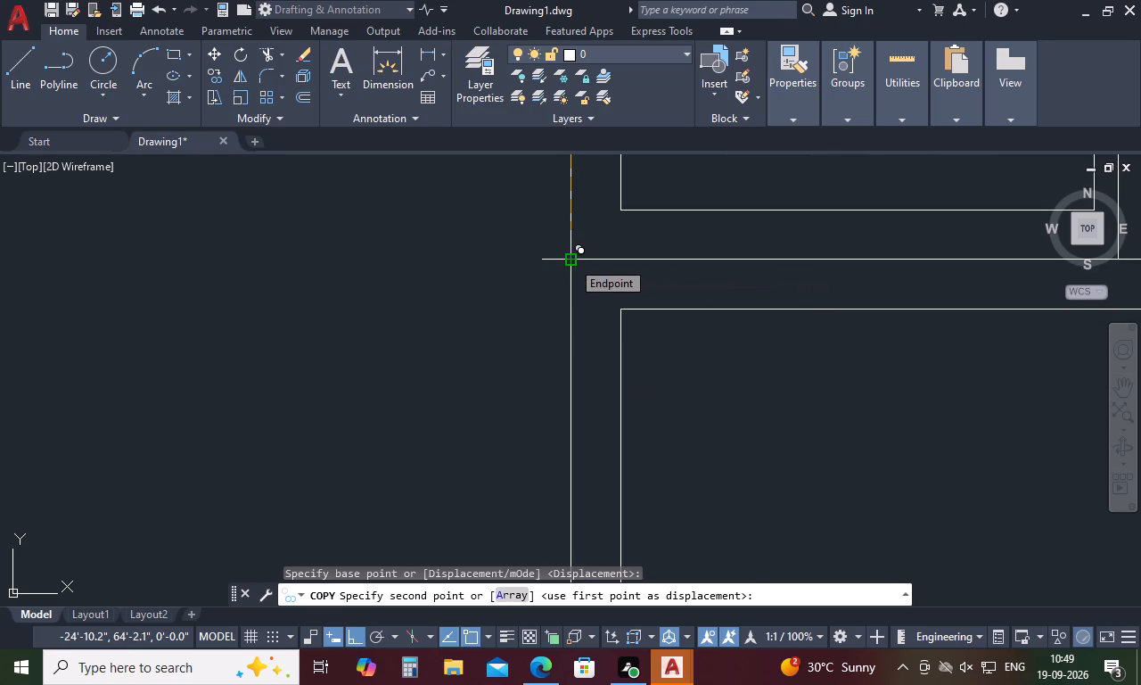
pyautogui.click(571, 260)
pyautogui.press('space')
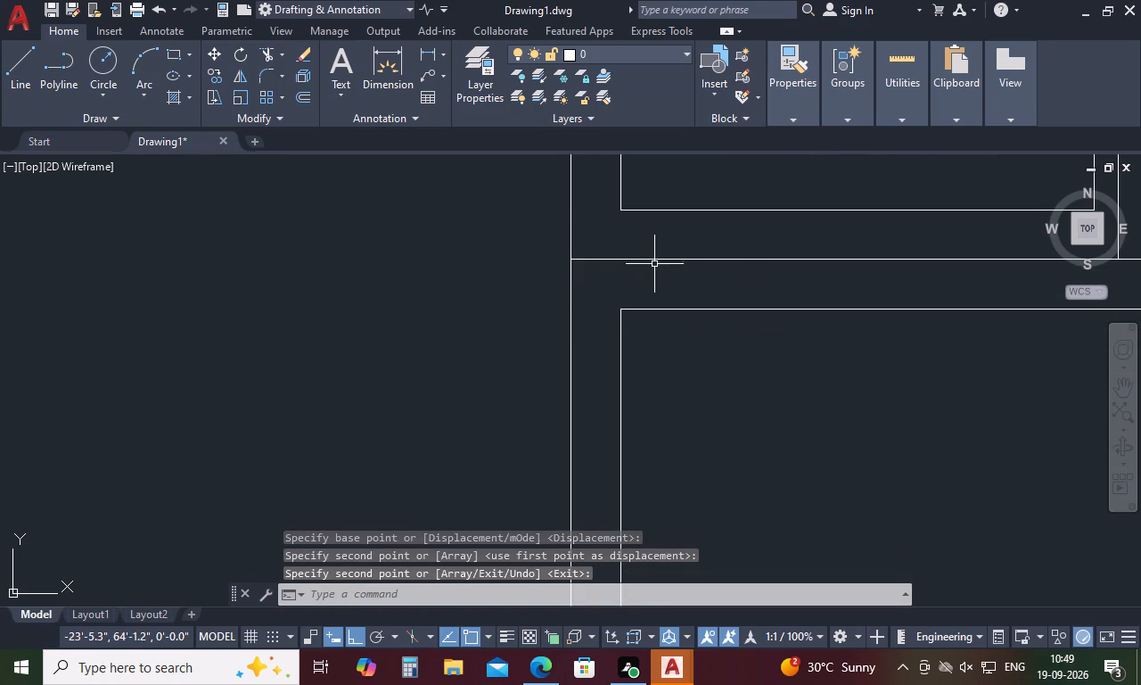
# Delete the copied room's top outer line that overlaps the bottom outer line of the 8' by 4'8" room.
pyautogui.click(657, 260)
pyautogui.press('Delete')
# Fillet the bottom outer line of the 8' by 4'8" room with the copied room's right outer line to form a corner.
pyautogui.scroll(-2, 513, 362)
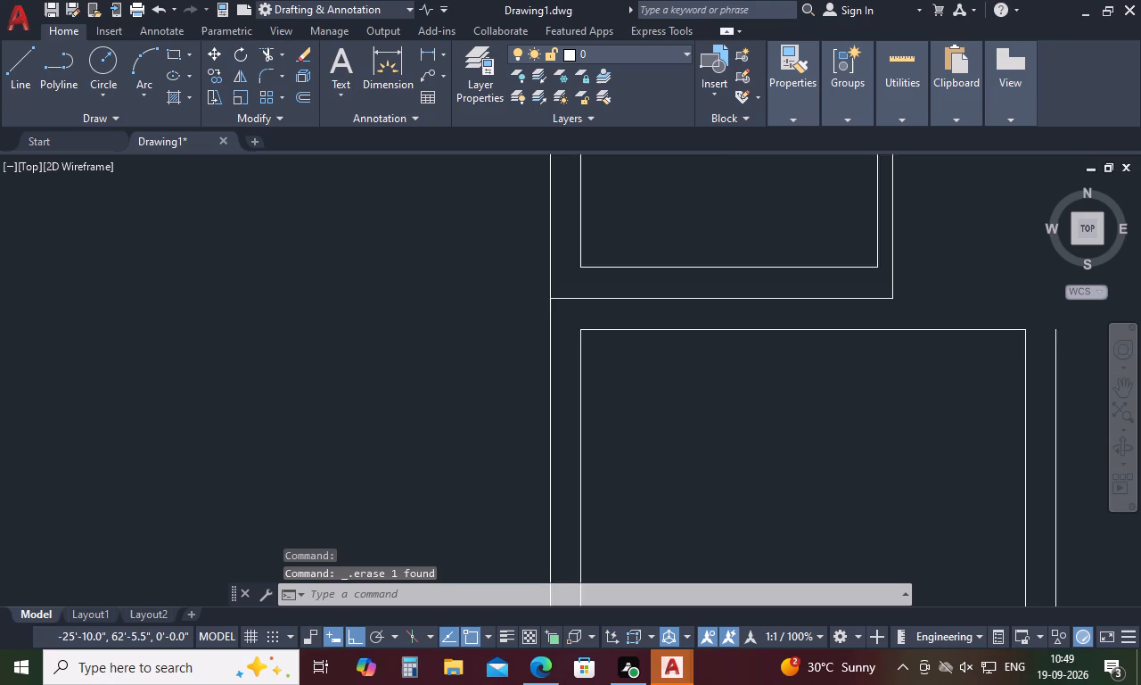
pyautogui.scroll(-2, 513, 362)
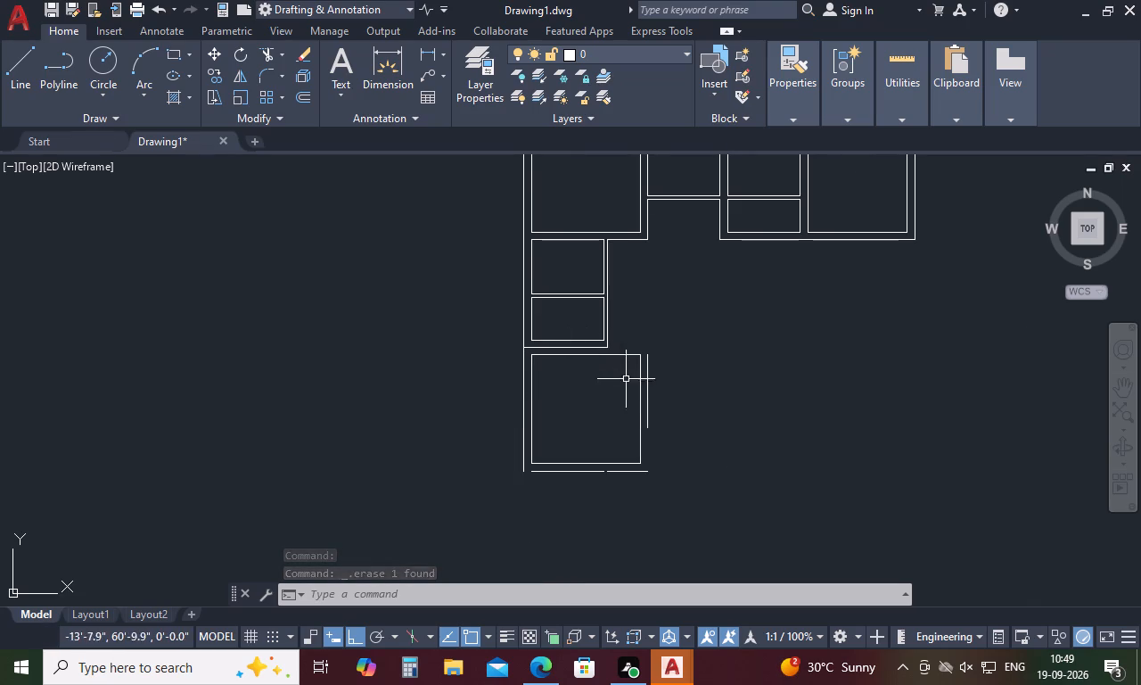
pyautogui.press('f')
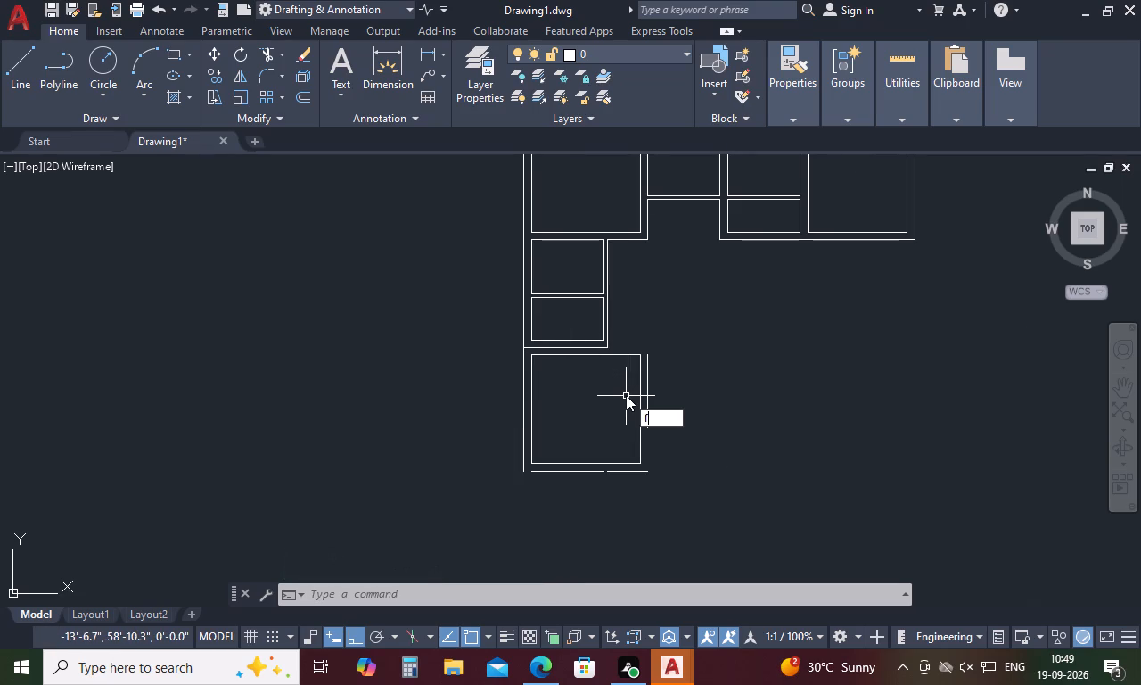
pyautogui.press('space')
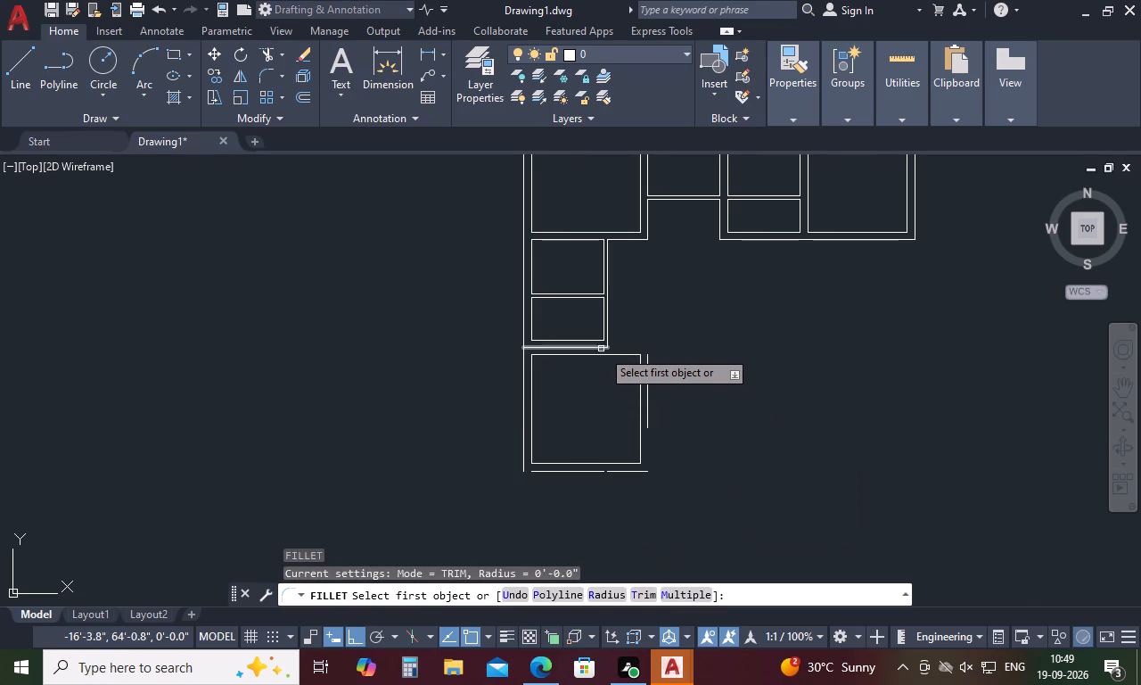
pyautogui.click(598, 348)
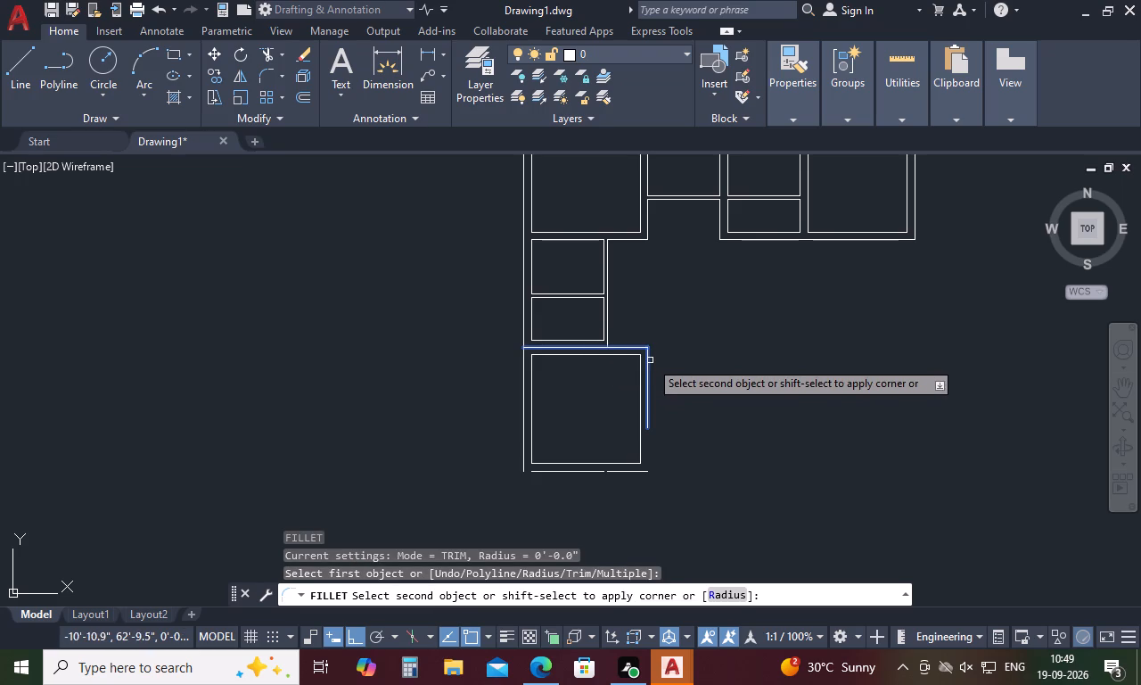
pyautogui.click(647, 367)
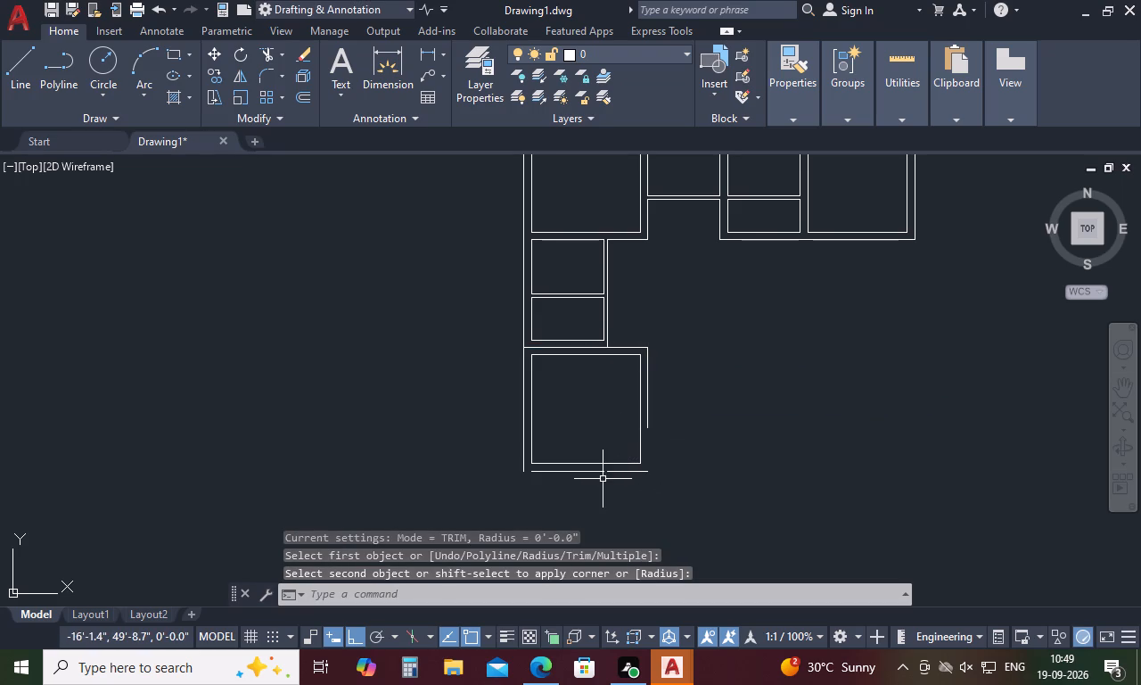
# Delete the short right-hand segment of the copied room's bottom outer wall line.
pyautogui.click(627, 470)
pyautogui.press('Delete')
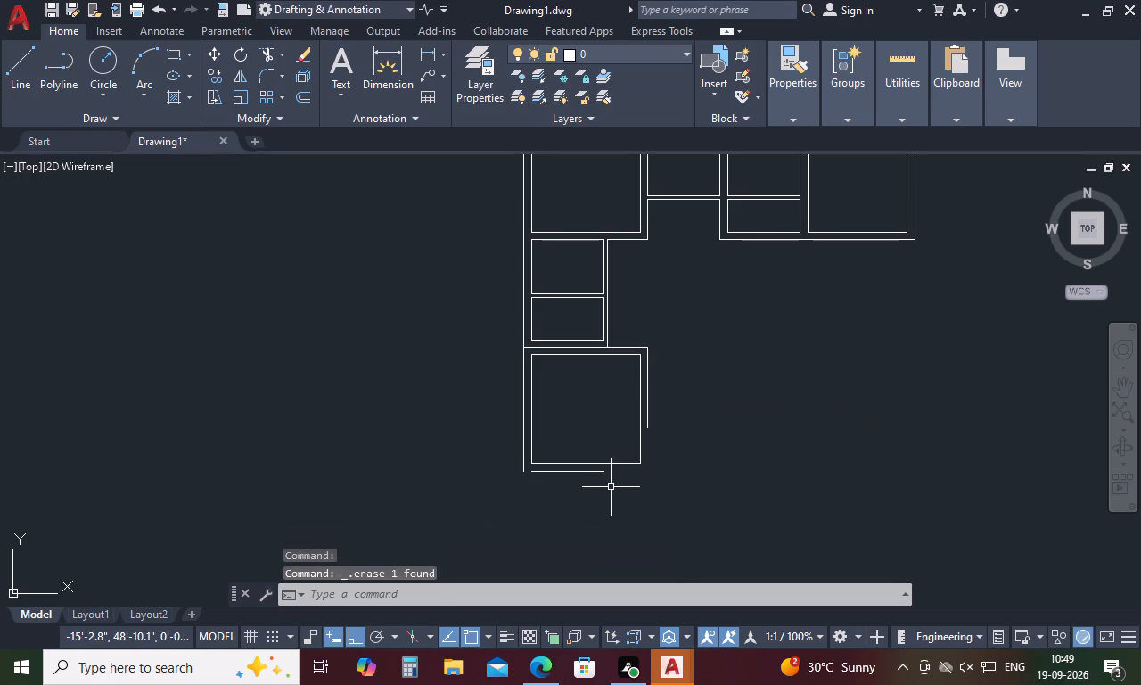
# Fillet the copied room's bottom outer wall line with its right and left outer wall lines to close both corners.
pyautogui.write('f')
pyautogui.press('space')
pyautogui.click(593, 474)
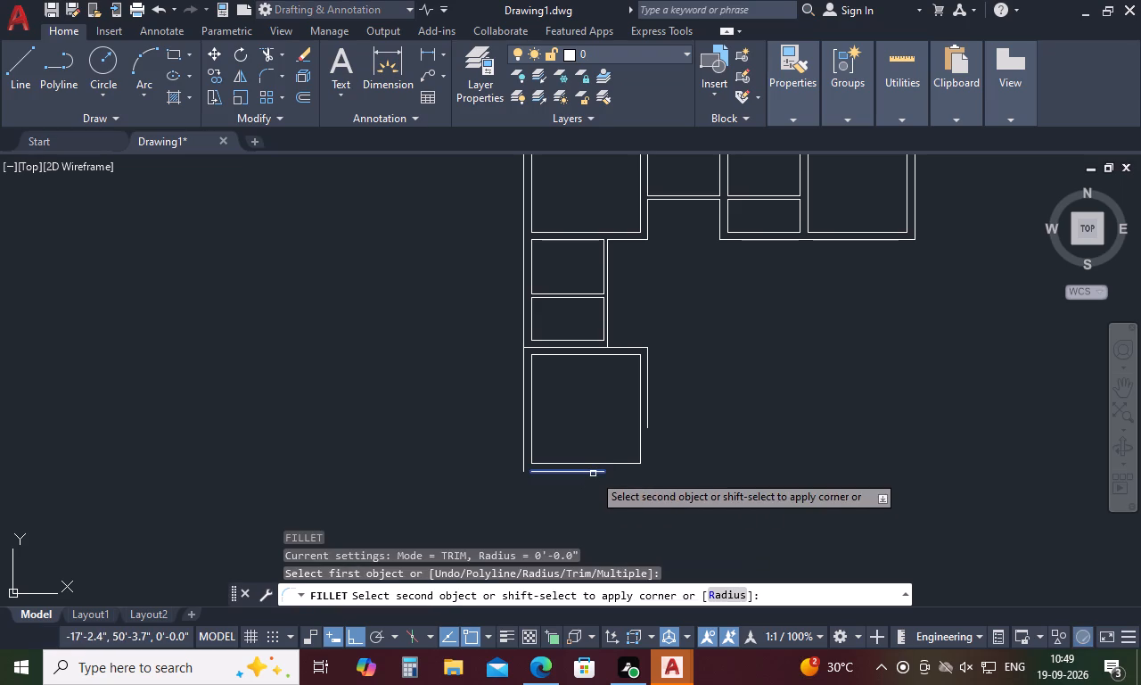
pyautogui.click(649, 422)
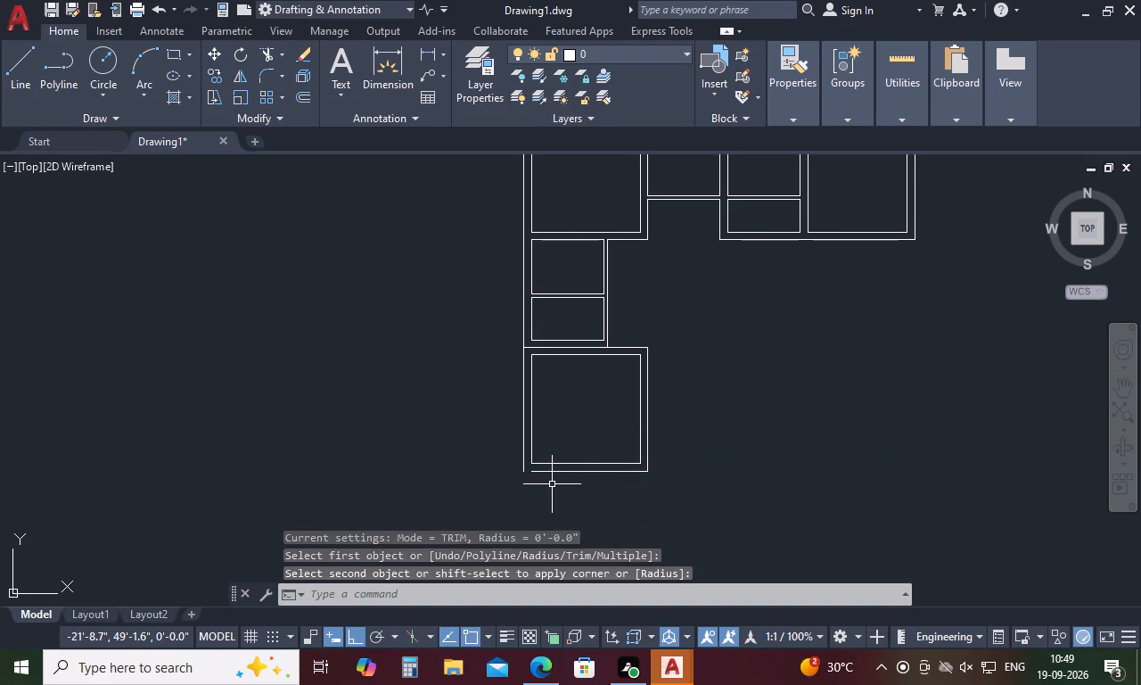
pyautogui.press('space')
pyautogui.click(549, 472)
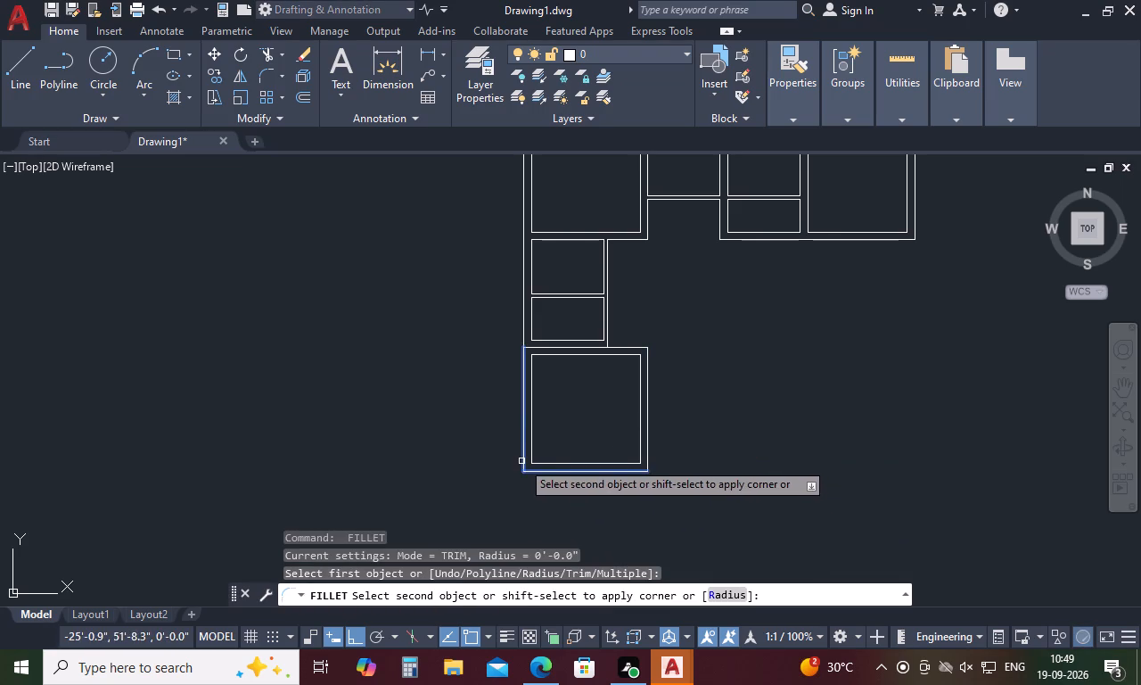
pyautogui.click(521, 461)
pyautogui.press('Escape')
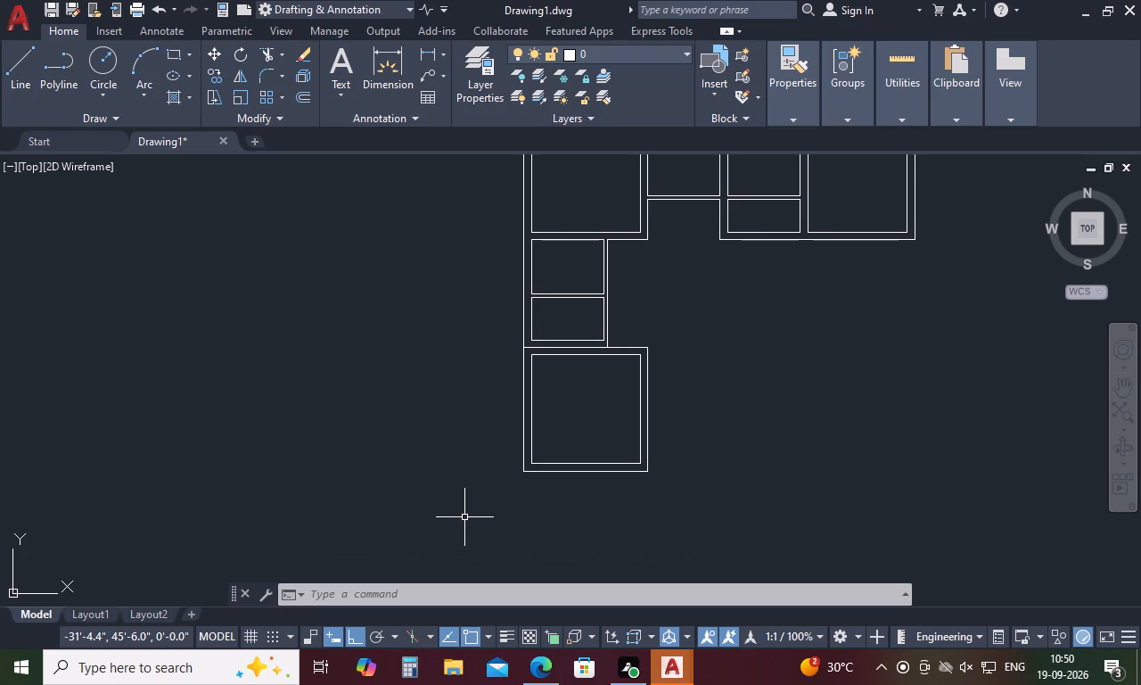
# Draw an 11' line straight down from the bottom-right outer corner of the plan's upper-right room.
pyautogui.scroll(-3, 515, 488)
pyautogui.scroll(3, 600, 449)
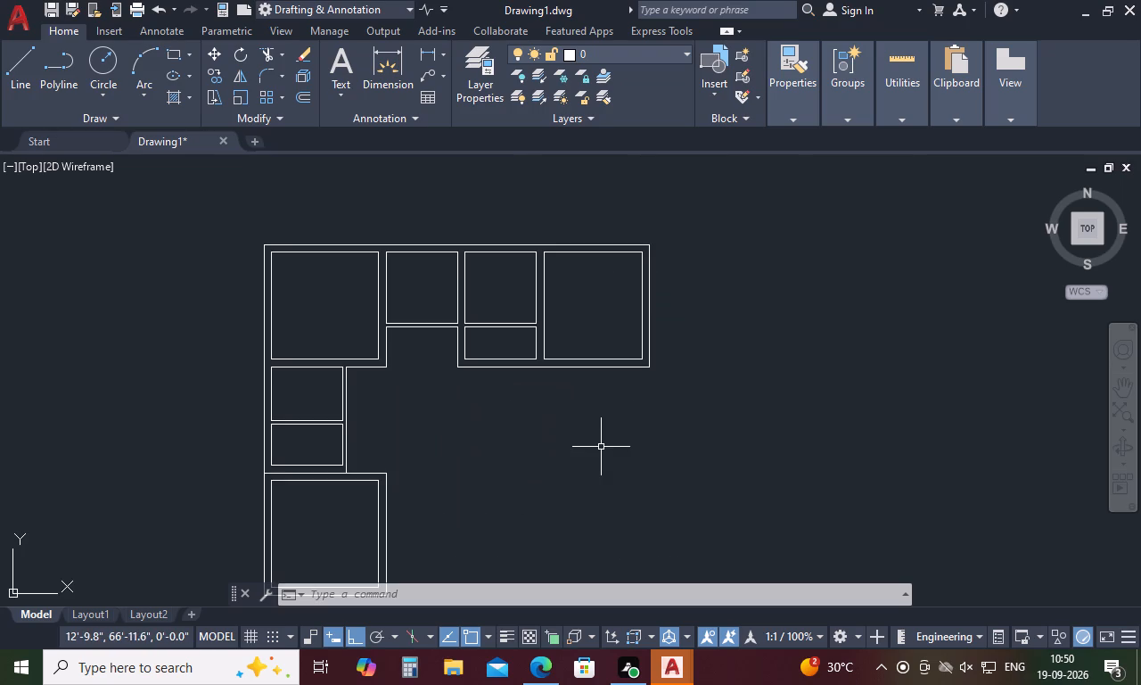
pyautogui.press('Escape')
pyautogui.press('l')
pyautogui.press('space')
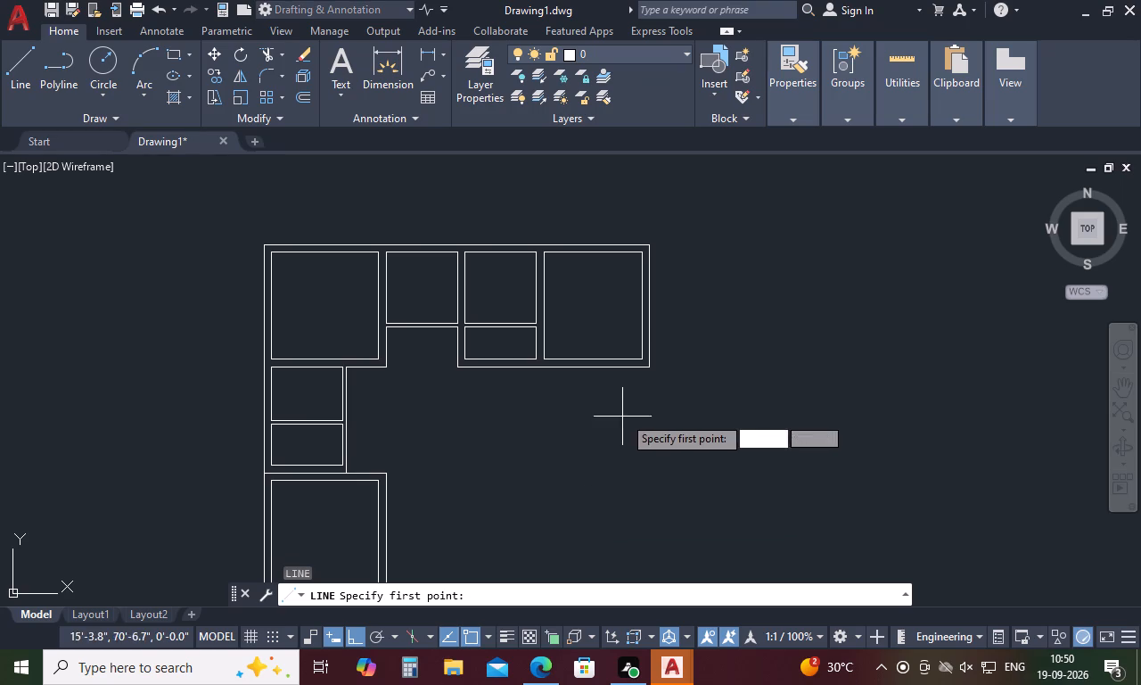
pyautogui.click(652, 370)
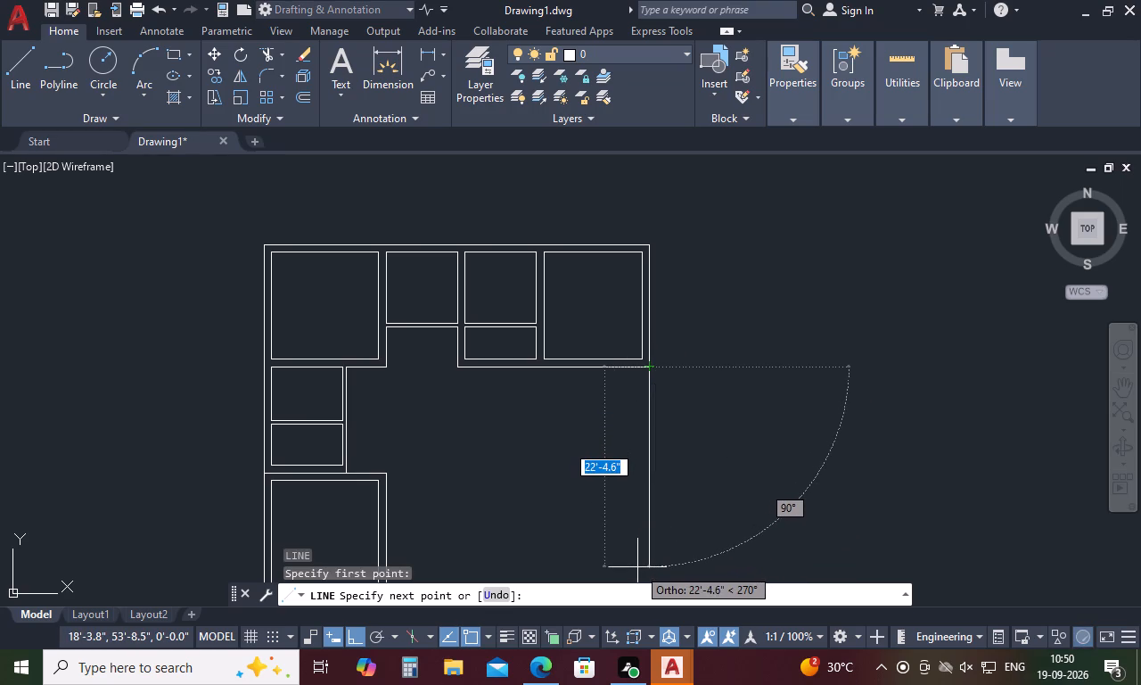
pyautogui.write("11'")
pyautogui.press('space')
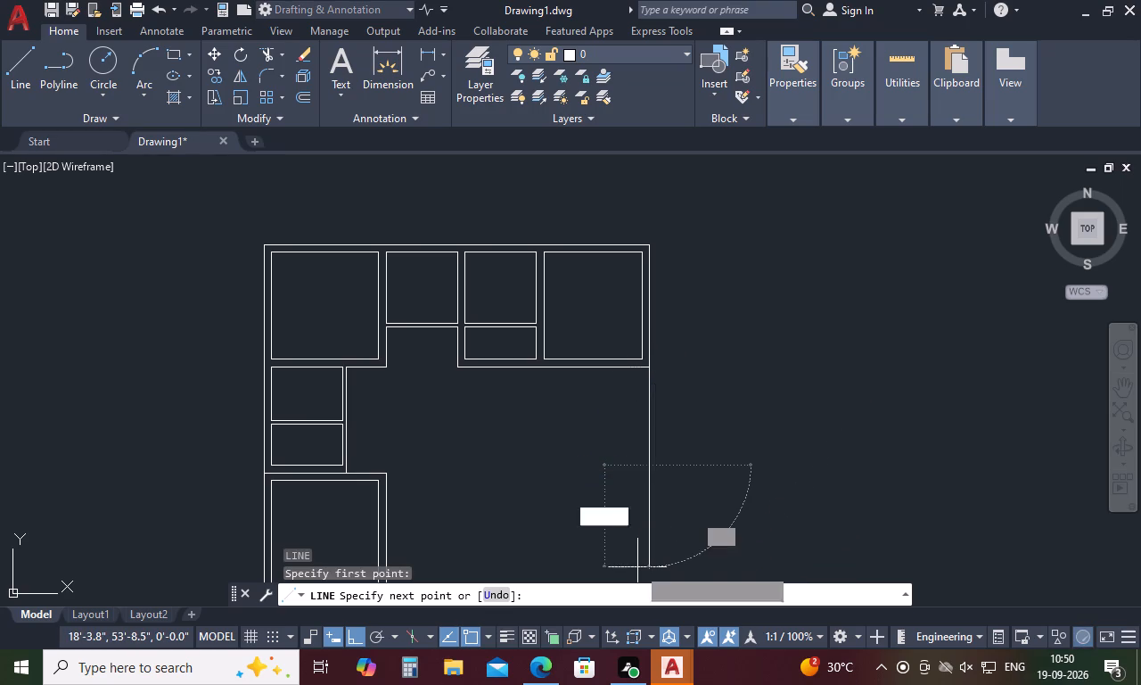
pyautogui.press('Escape')
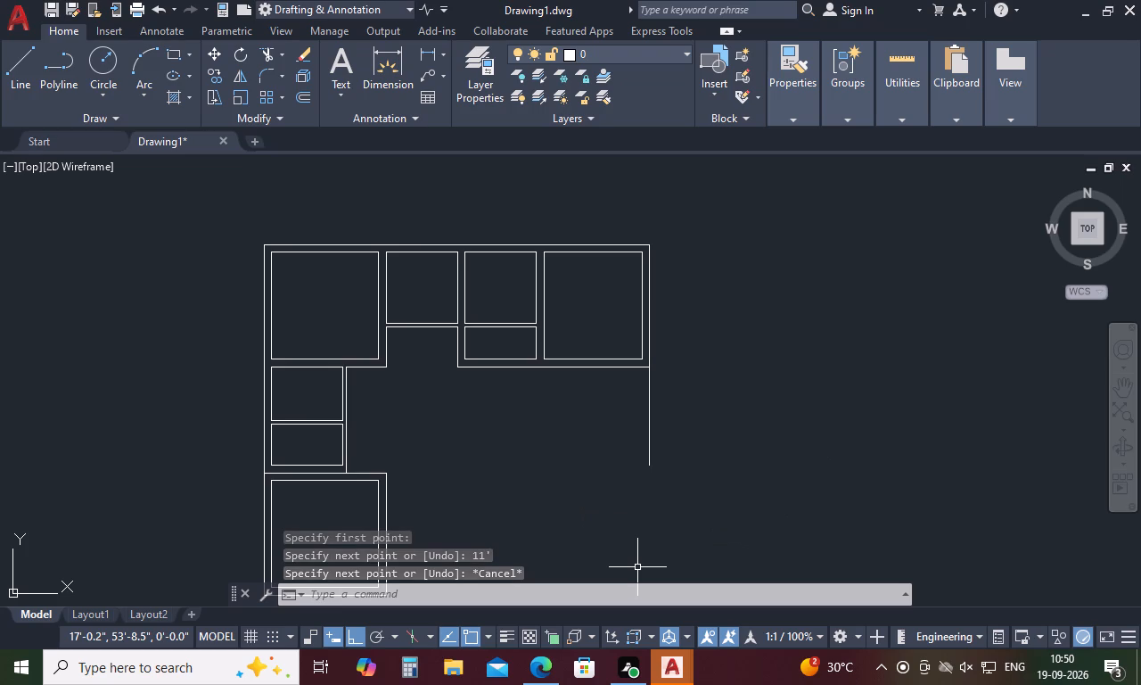
# Offset the new 11' vertical line 10" to the left to form the right wall's inner face.
pyautogui.write('o 10')
pyautogui.press('space')
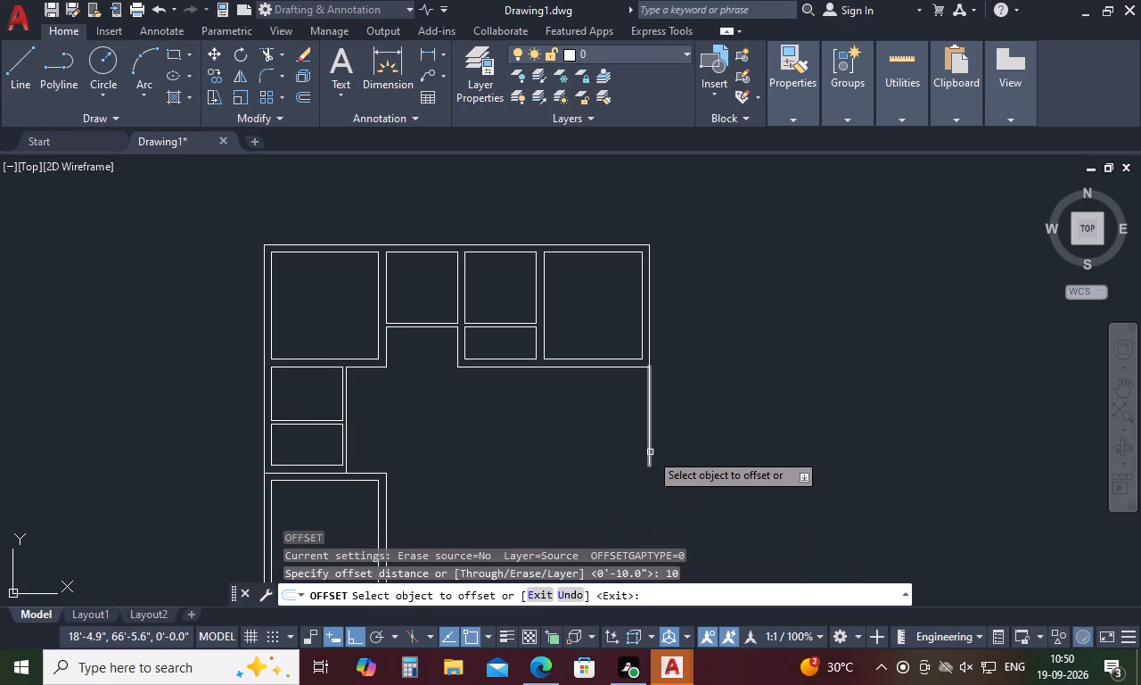
pyautogui.click(649, 450)
pyautogui.click(621, 457)
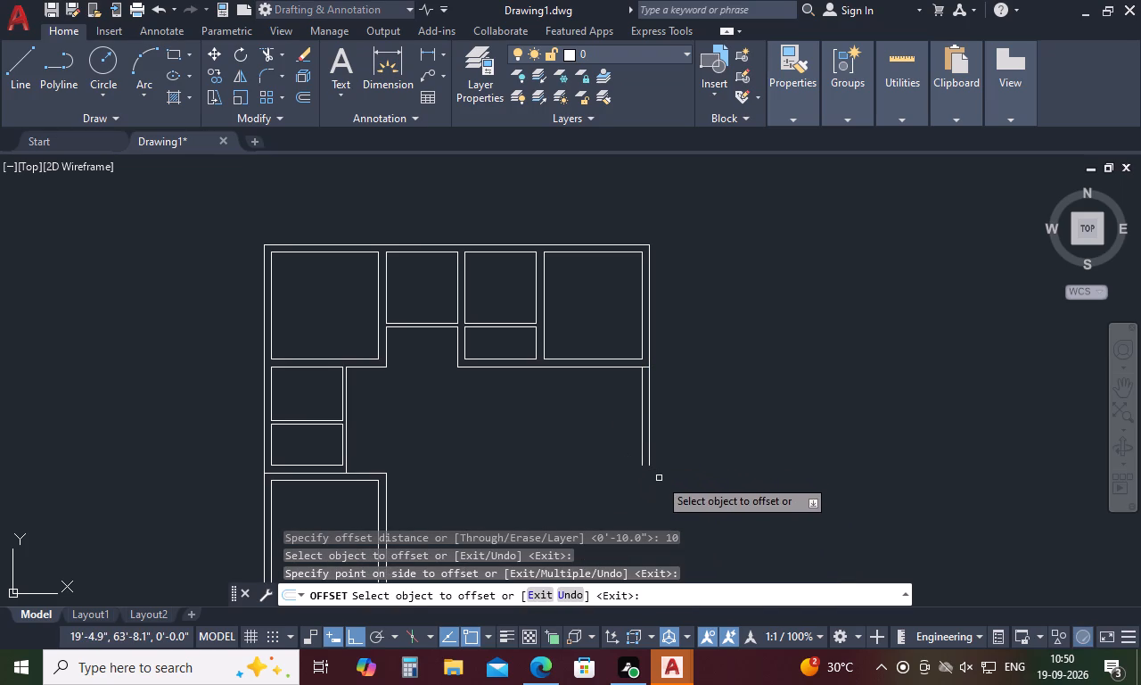
pyautogui.press('space')
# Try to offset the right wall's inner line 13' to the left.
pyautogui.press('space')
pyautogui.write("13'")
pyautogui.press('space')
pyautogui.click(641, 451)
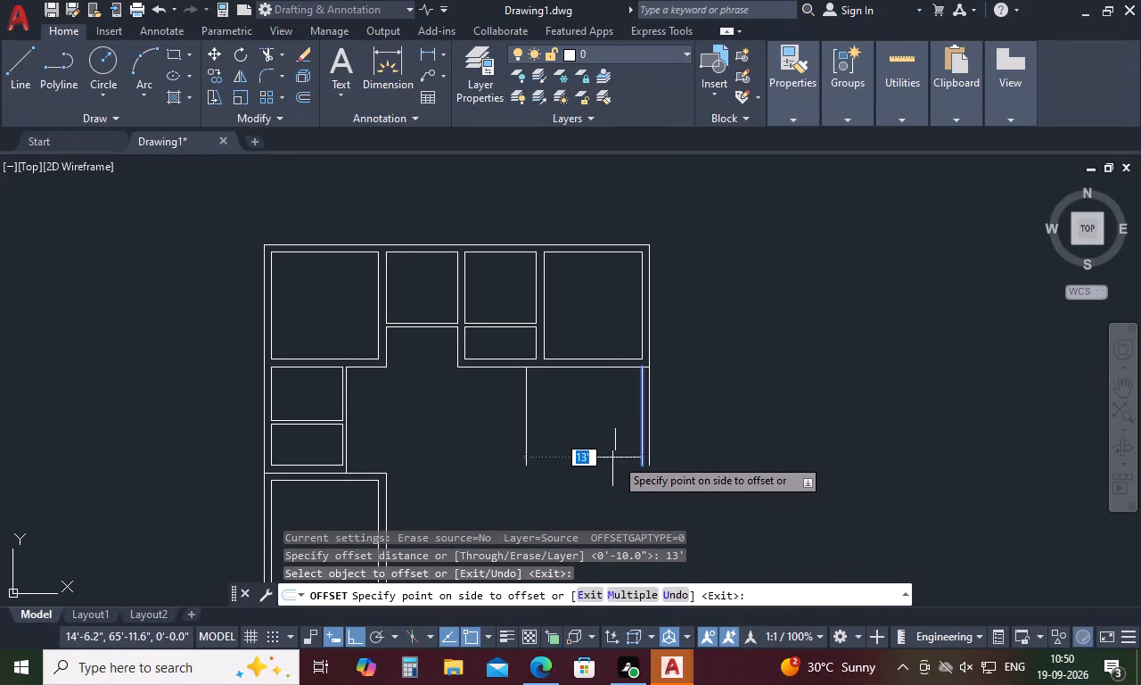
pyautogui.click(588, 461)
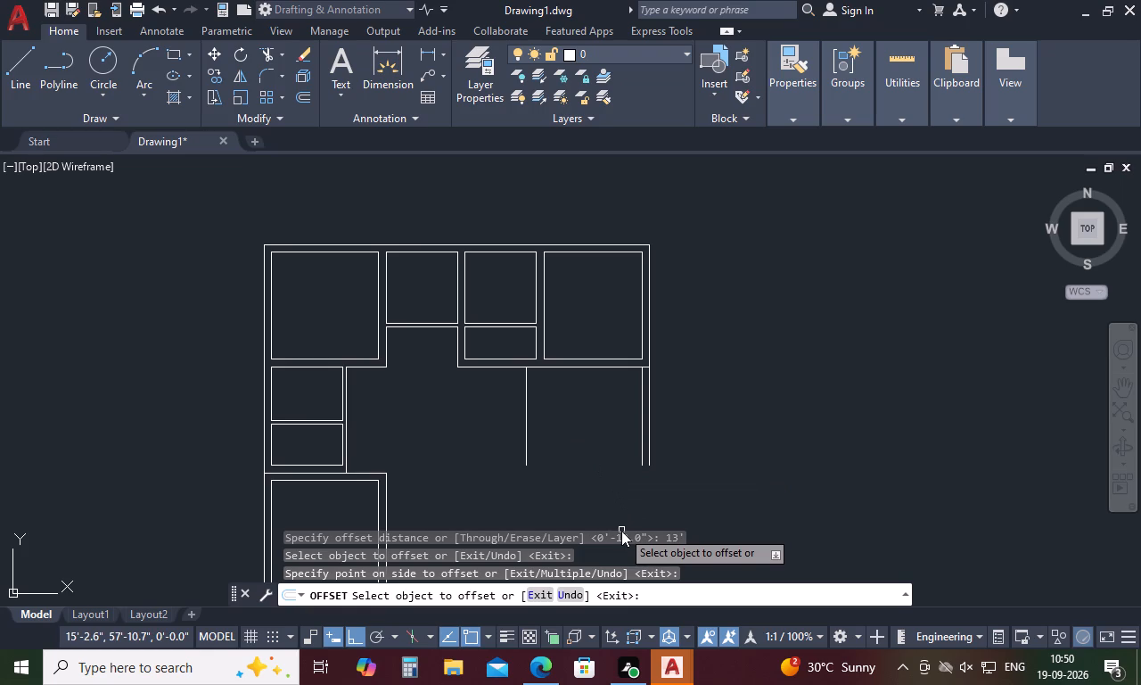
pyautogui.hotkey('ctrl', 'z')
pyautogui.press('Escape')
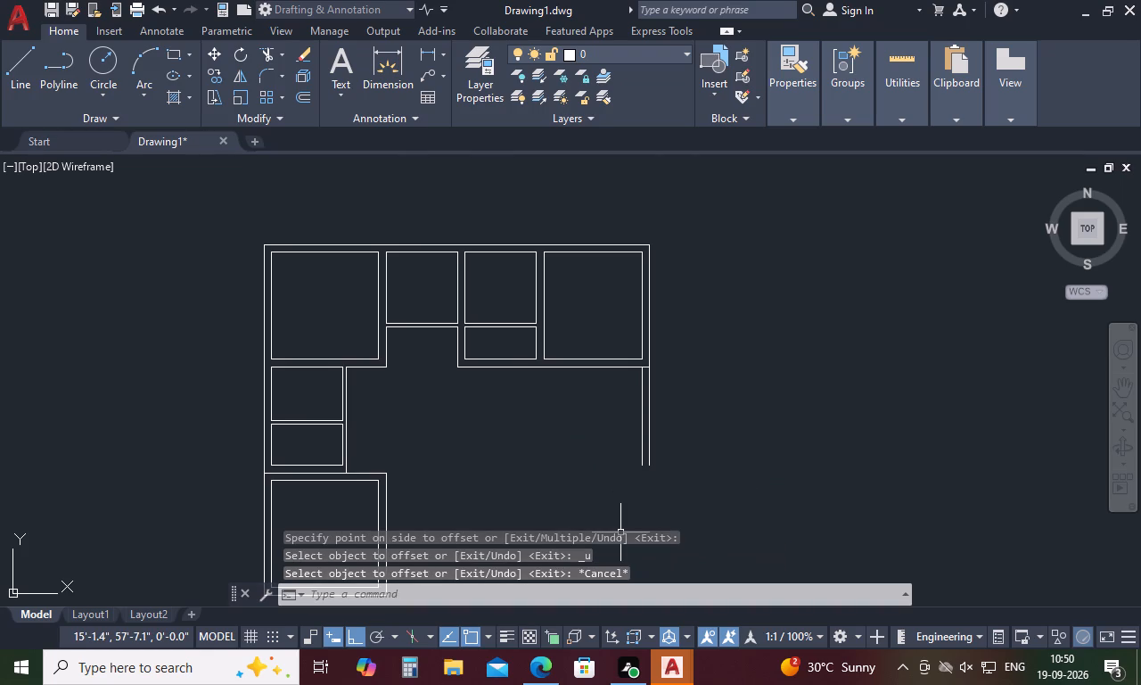
# Offset the upper-right room's bottom outer wall line 11' downward.
pyautogui.write('o')
pyautogui.press('space')
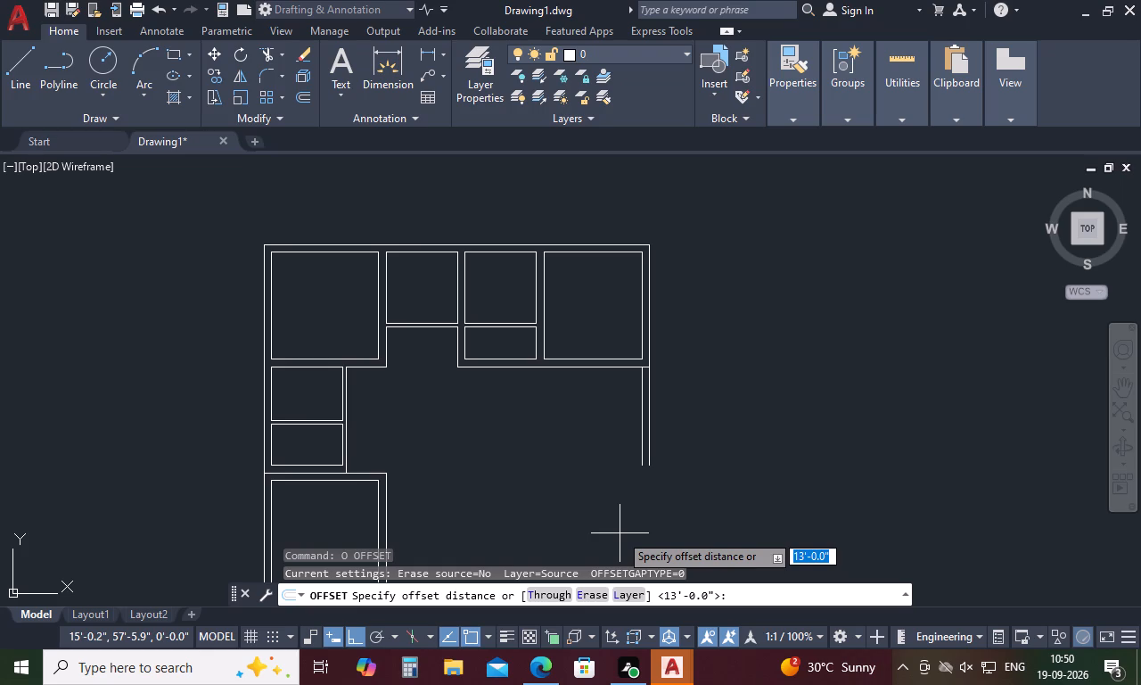
pyautogui.press('1')
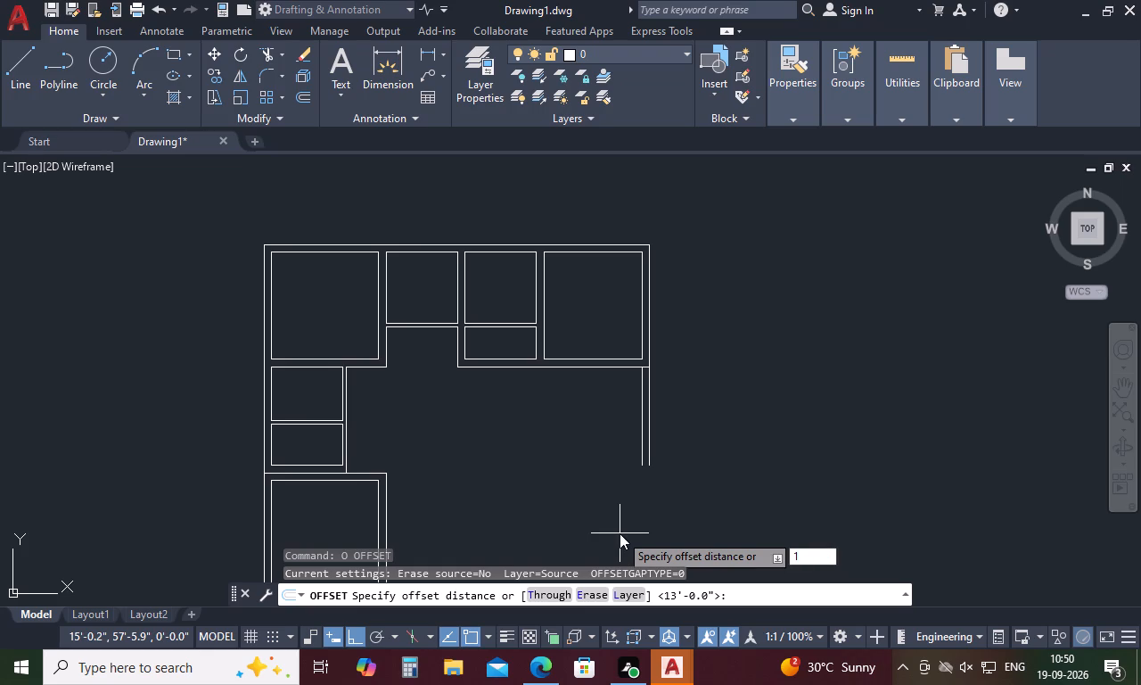
pyautogui.press('1')
pyautogui.write("'")
pyautogui.press('space')
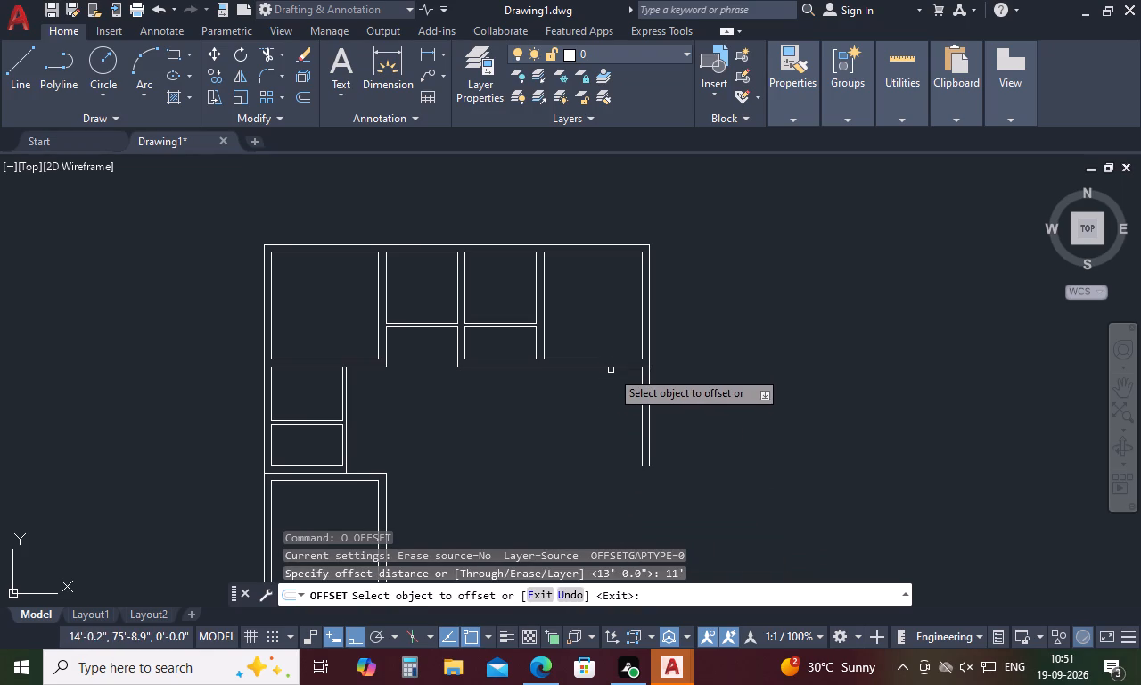
pyautogui.click(621, 367)
pyautogui.click(603, 439)
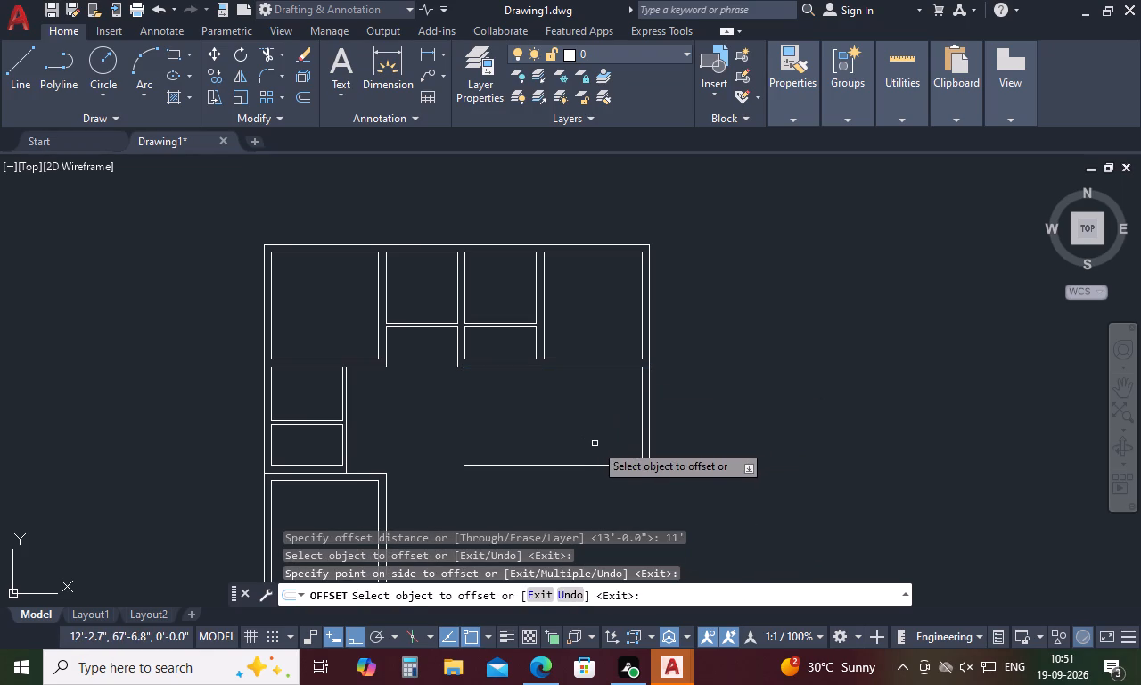
pyautogui.scroll(-1, 585, 417)
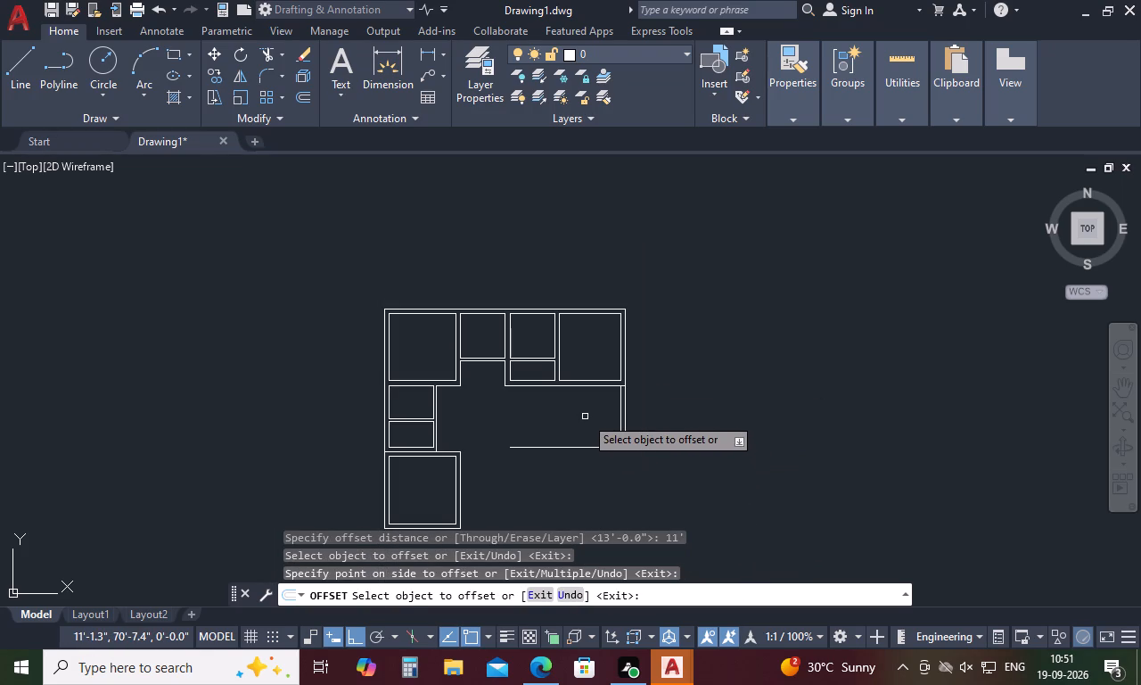
pyautogui.scroll(-2, 585, 417)
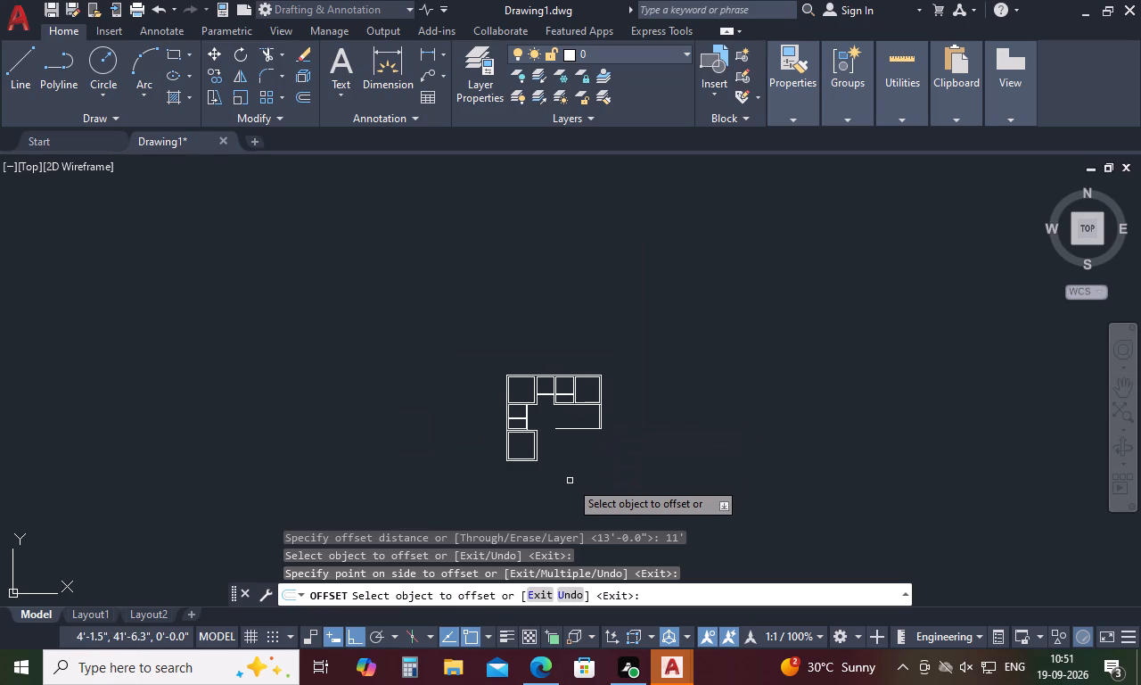
pyautogui.scroll(2, 570, 481)
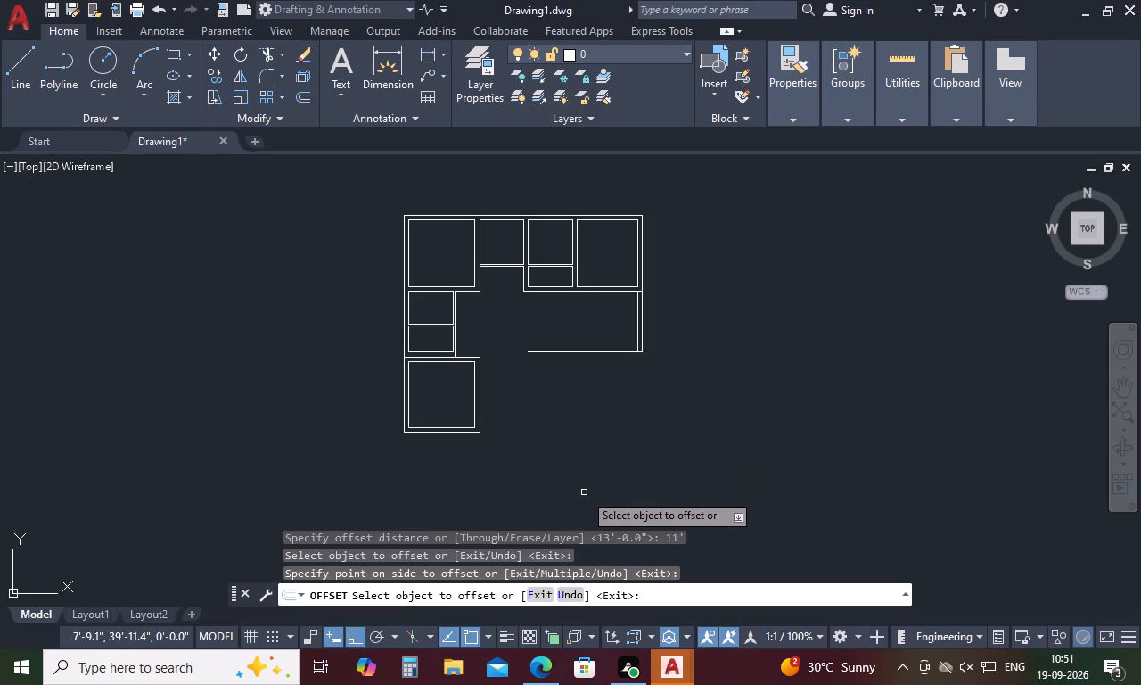
pyautogui.press('Escape')
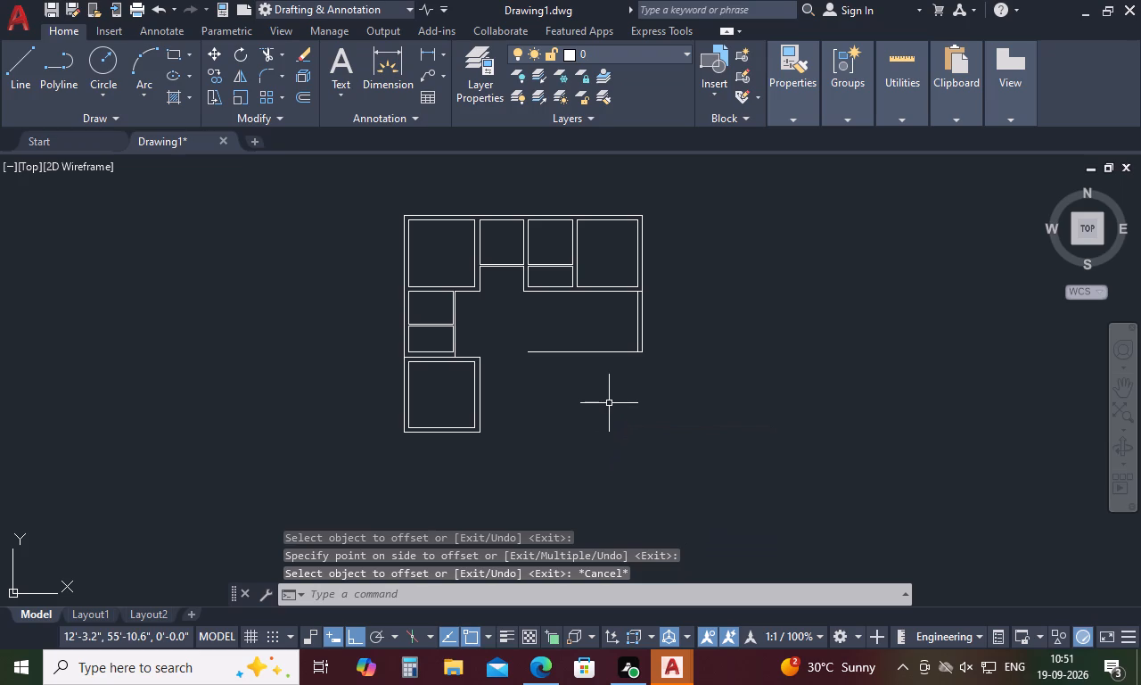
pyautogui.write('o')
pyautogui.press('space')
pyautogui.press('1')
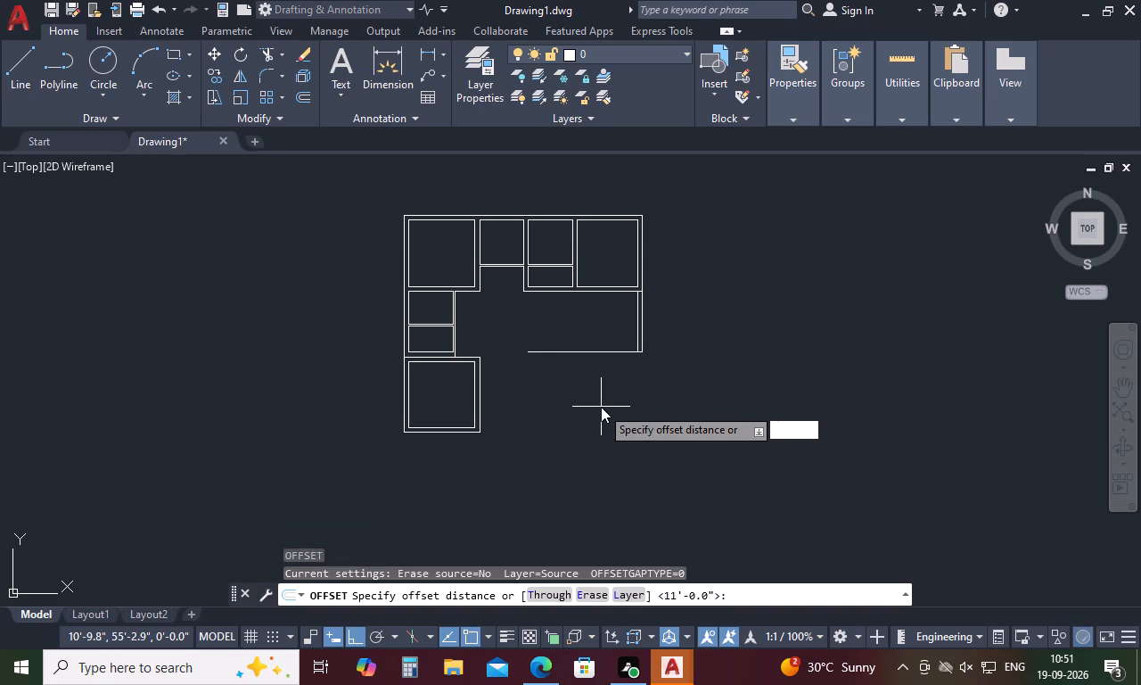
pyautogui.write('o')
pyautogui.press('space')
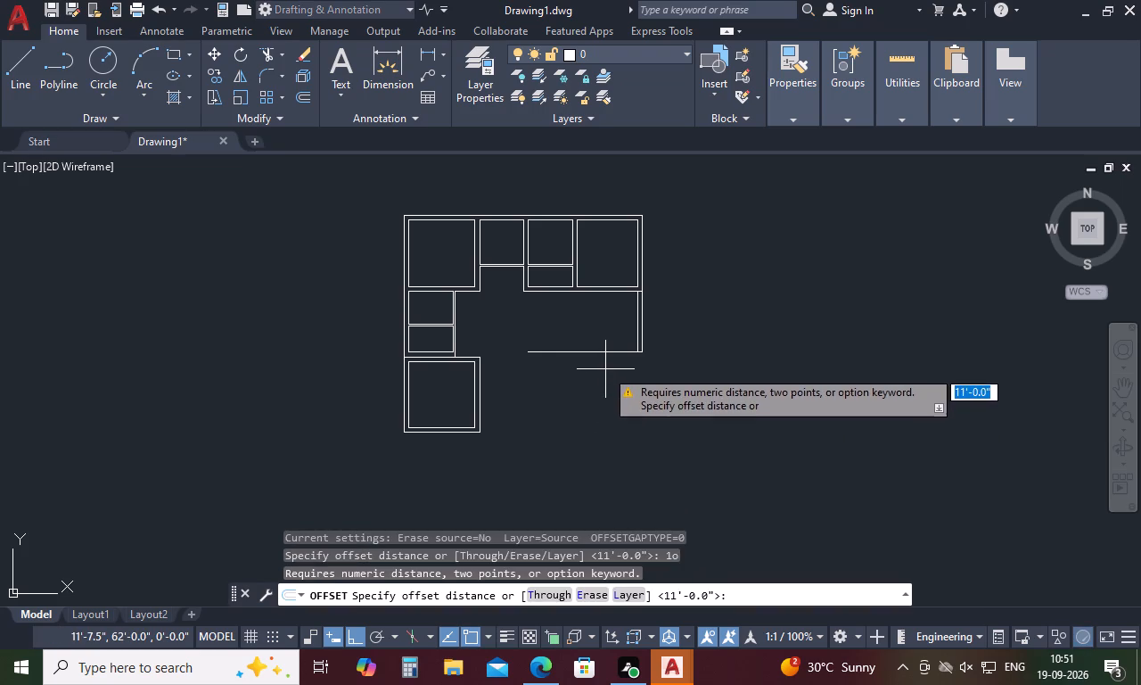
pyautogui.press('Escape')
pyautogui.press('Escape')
# Offset the new room's bottom wall line 10" downward to form its outer face.
pyautogui.press('o')
pyautogui.press('space')
pyautogui.write('10')
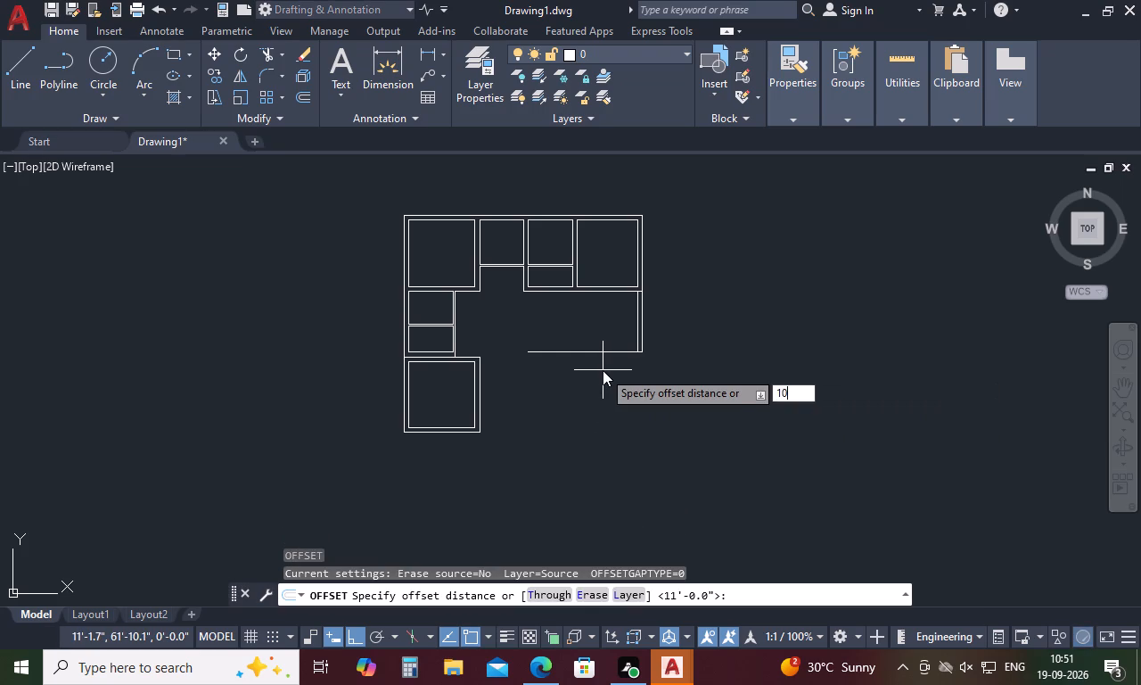
pyautogui.press('space')
pyautogui.click(626, 353)
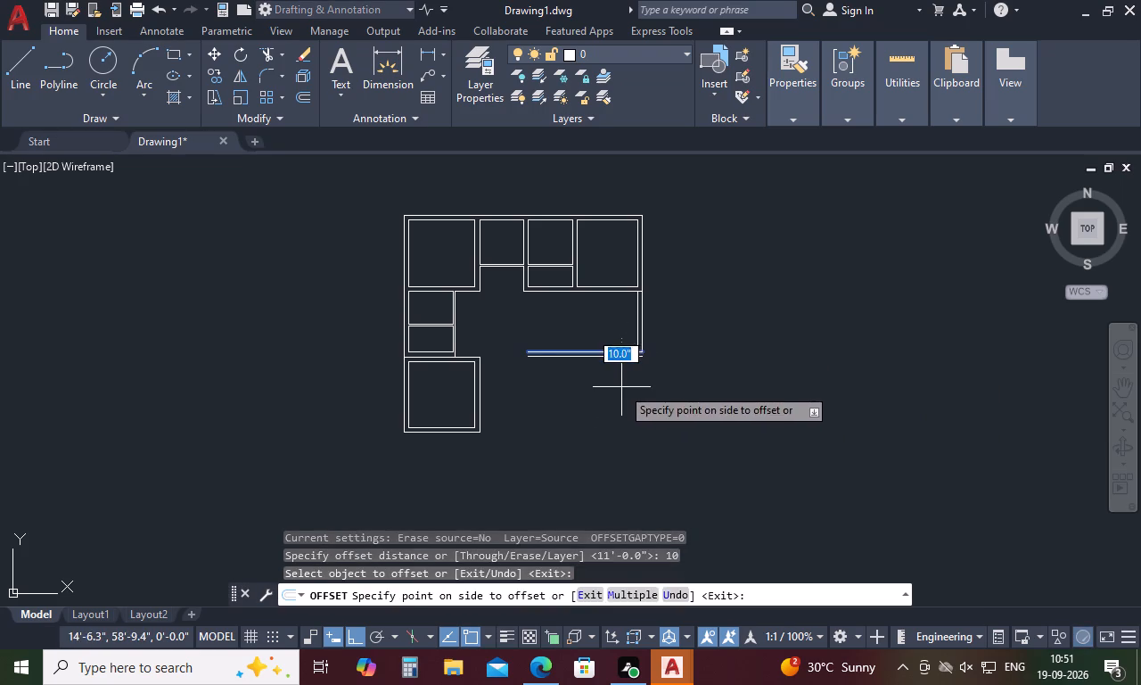
pyautogui.click(621, 387)
pyautogui.press('Escape')
# Fillet the new room's bottom outer line with its right outer wall line to close the corner.
pyautogui.write('f')
pyautogui.press('space')
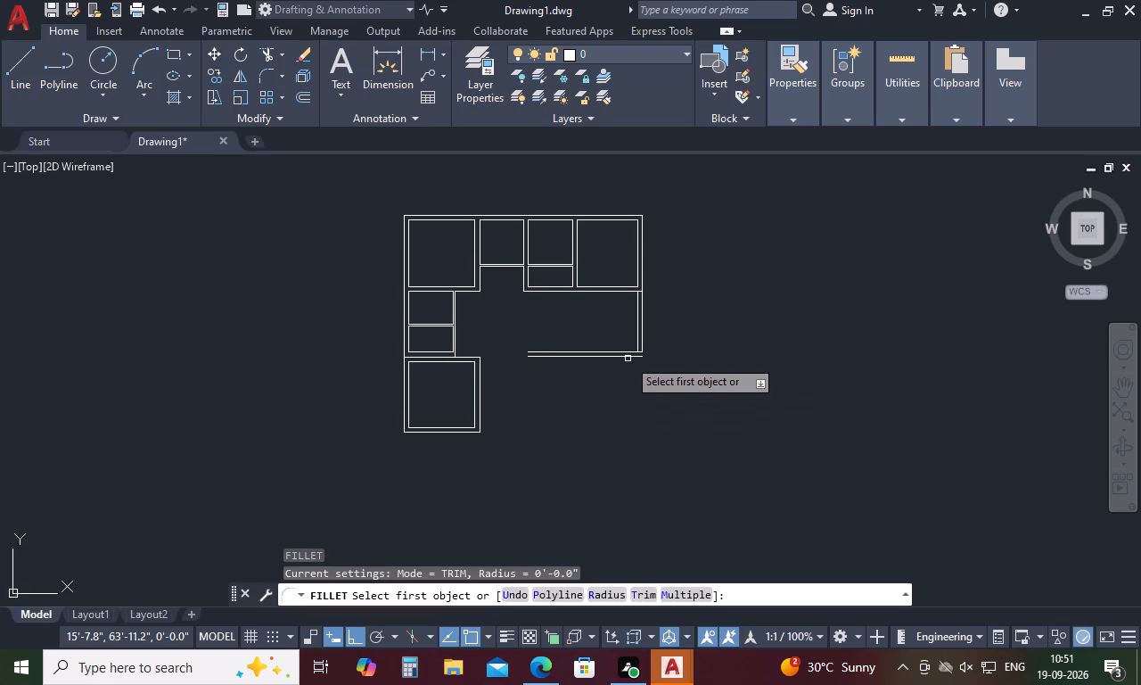
pyautogui.click(628, 356)
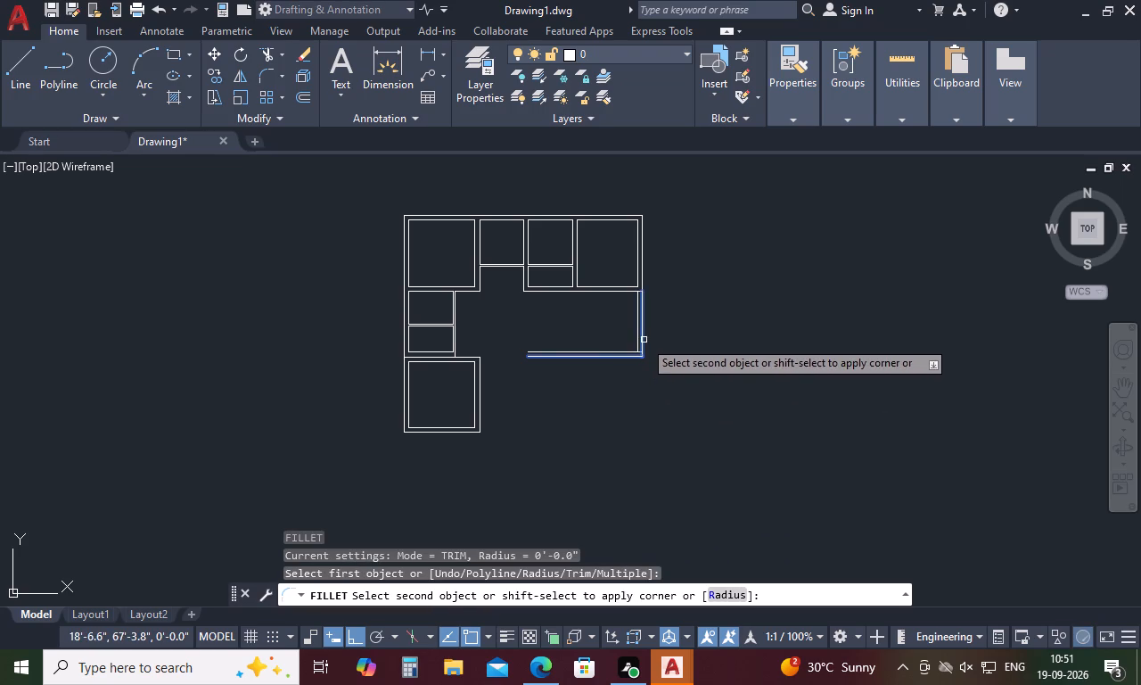
pyautogui.click(644, 340)
pyautogui.press('Escape')
# Trim the horizontal line pieces crossing the right wall's thickness at the new room's bottom and top right corners.
pyautogui.write('tr')
pyautogui.press('space')
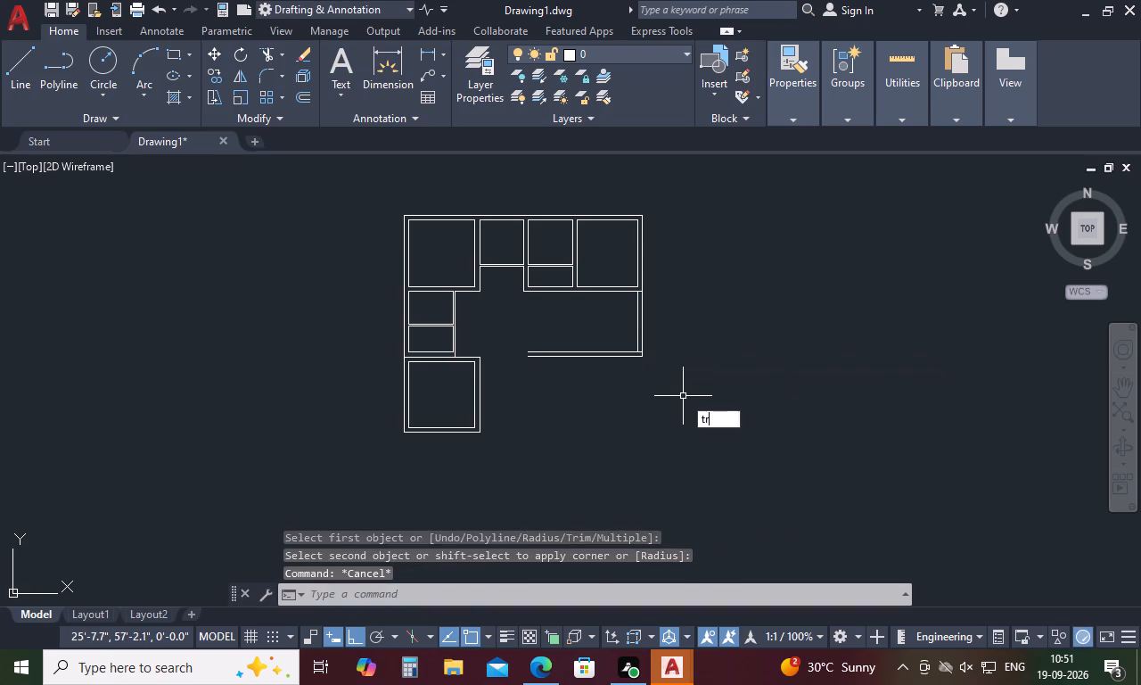
pyautogui.scroll(4, 633, 350)
pyautogui.moveTo(661, 353); pyautogui.dragTo(660, 372)
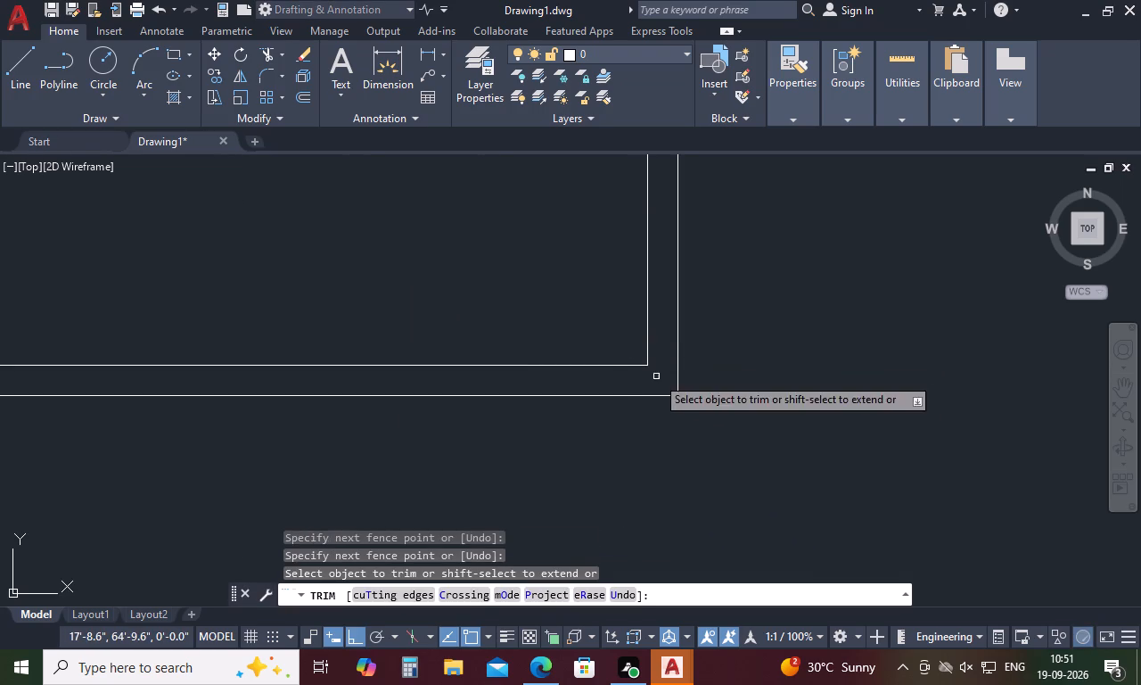
pyautogui.scroll(-4, 656, 376)
pyautogui.scroll(4, 658, 271)
pyautogui.moveTo(632, 307); pyautogui.dragTo(632, 323)
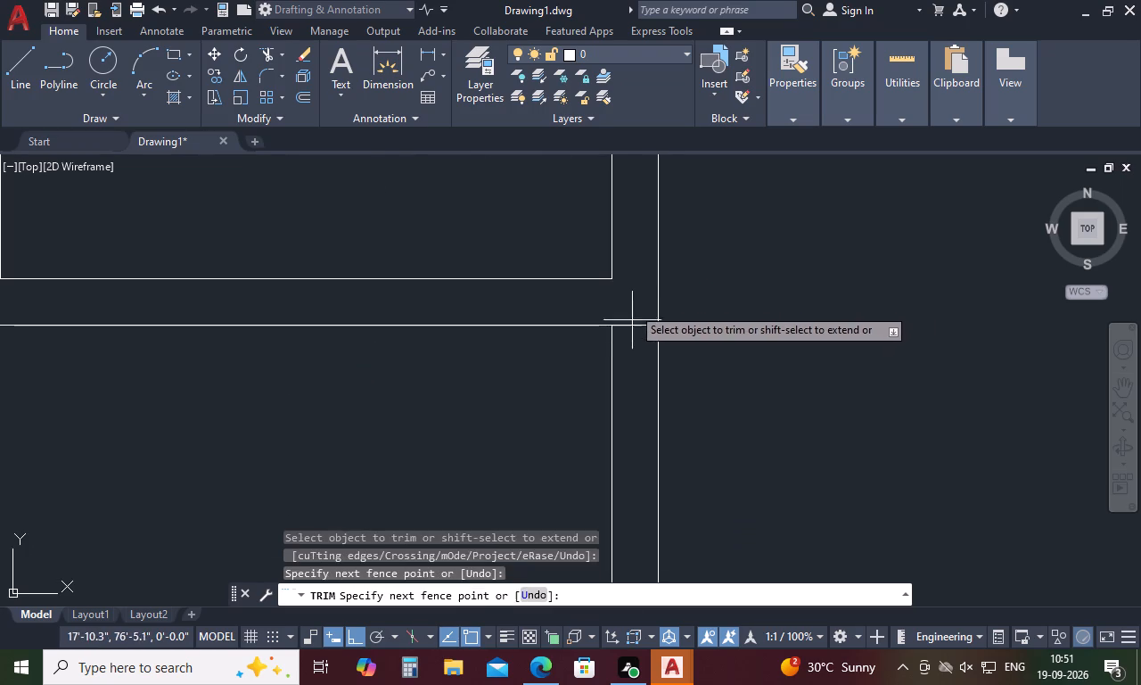
pyautogui.moveTo(632, 323); pyautogui.dragTo(633, 345)
pyautogui.scroll(-4, 645, 331)
pyautogui.press('Escape')
# Offset the new room's right inner wall line 13' to the left.
pyautogui.write('o')
pyautogui.press('space')
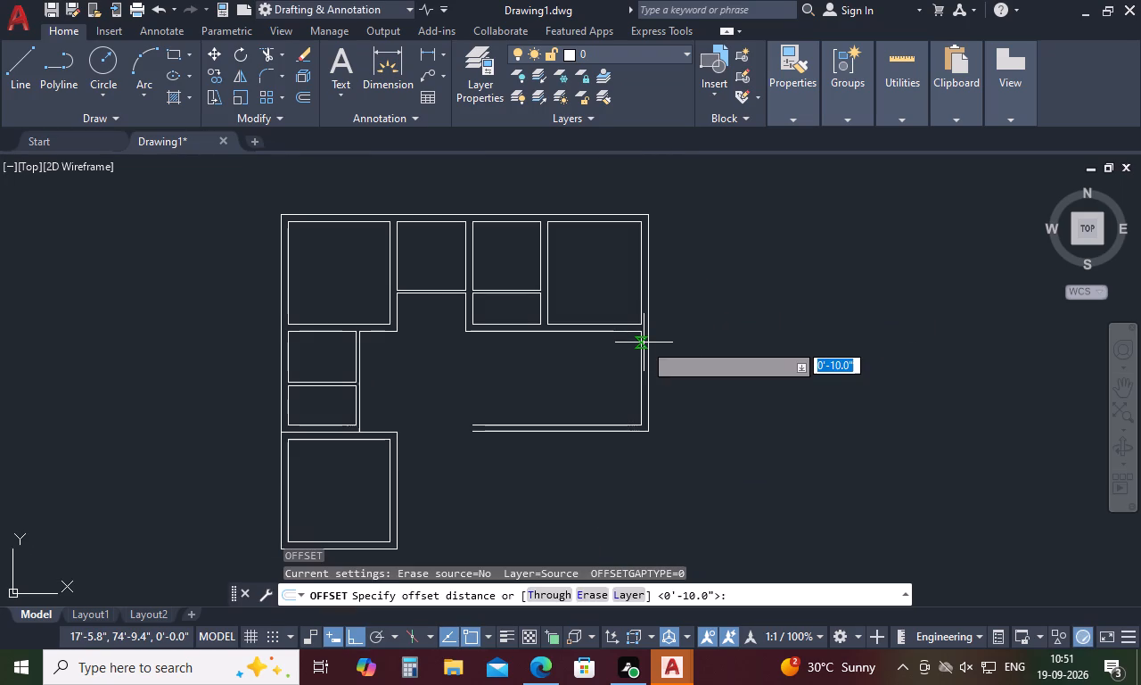
pyautogui.write('13')
pyautogui.write("'")
pyautogui.press('space')
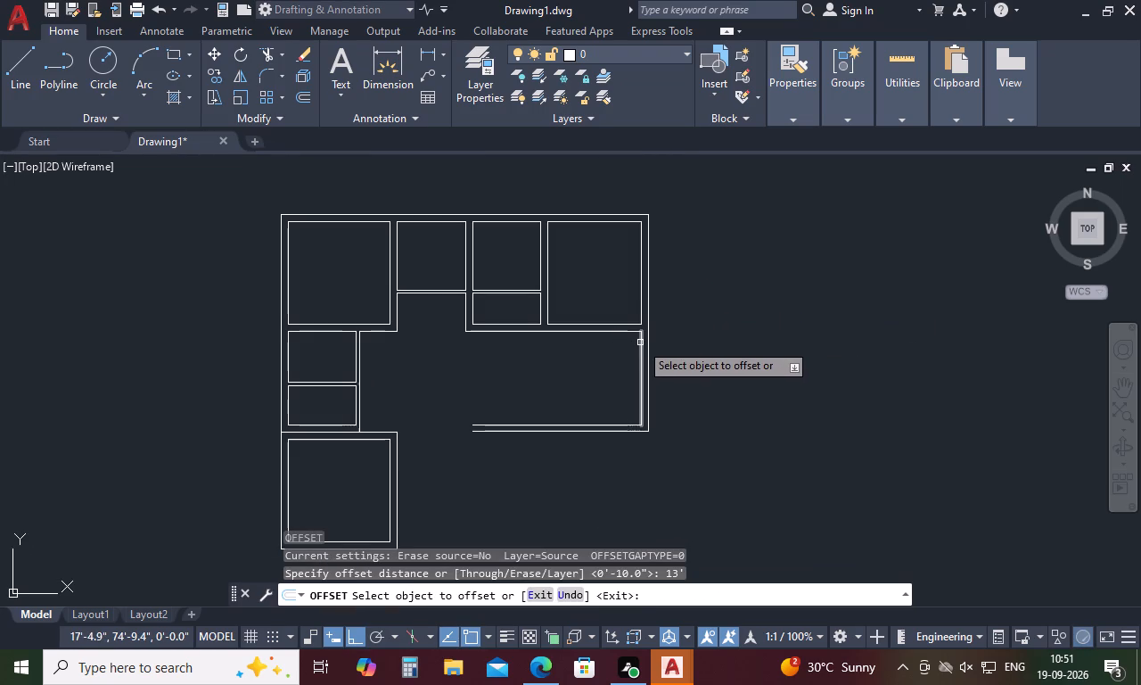
pyautogui.click(638, 342)
pyautogui.click(567, 363)
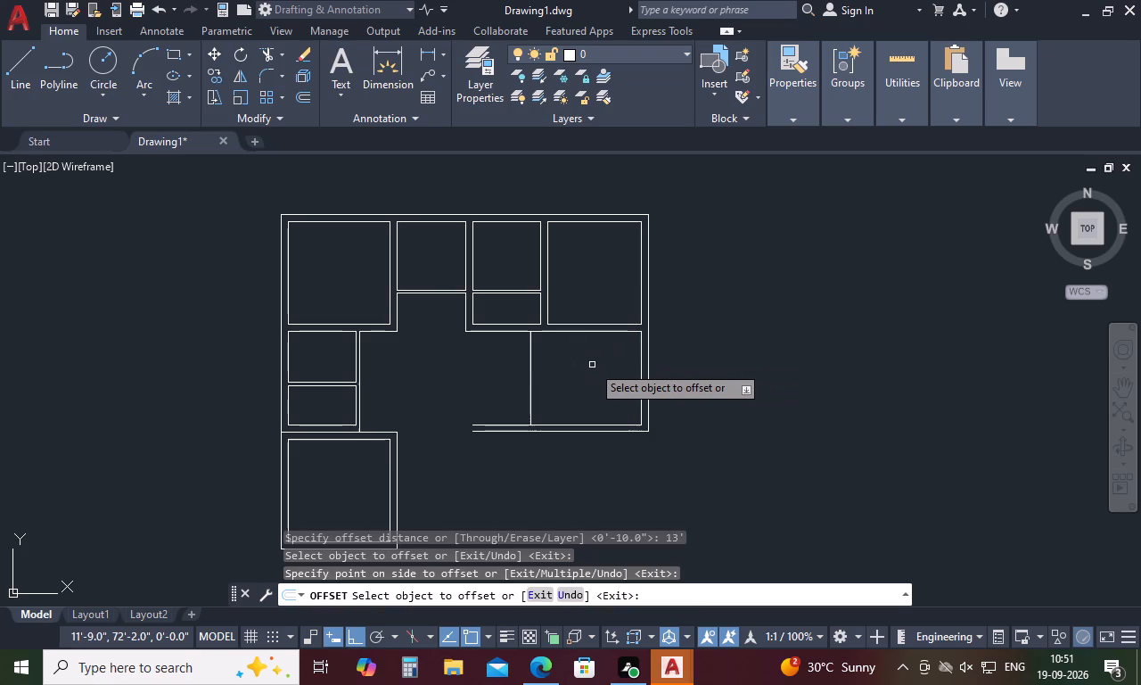
# Draw a short vertical line across the new room's bottom wall thickness at the 13' offset line to cap the wall end.
pyautogui.press('Escape')
pyautogui.write('l')
pyautogui.press('space')
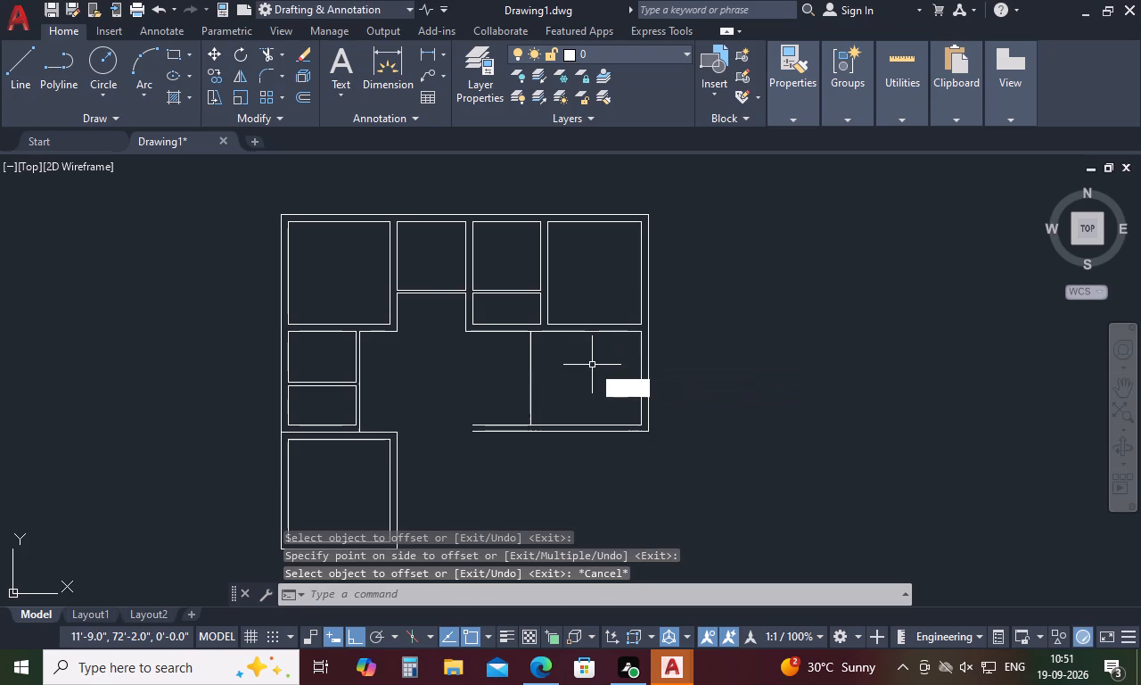
pyautogui.scroll(3, 528, 424)
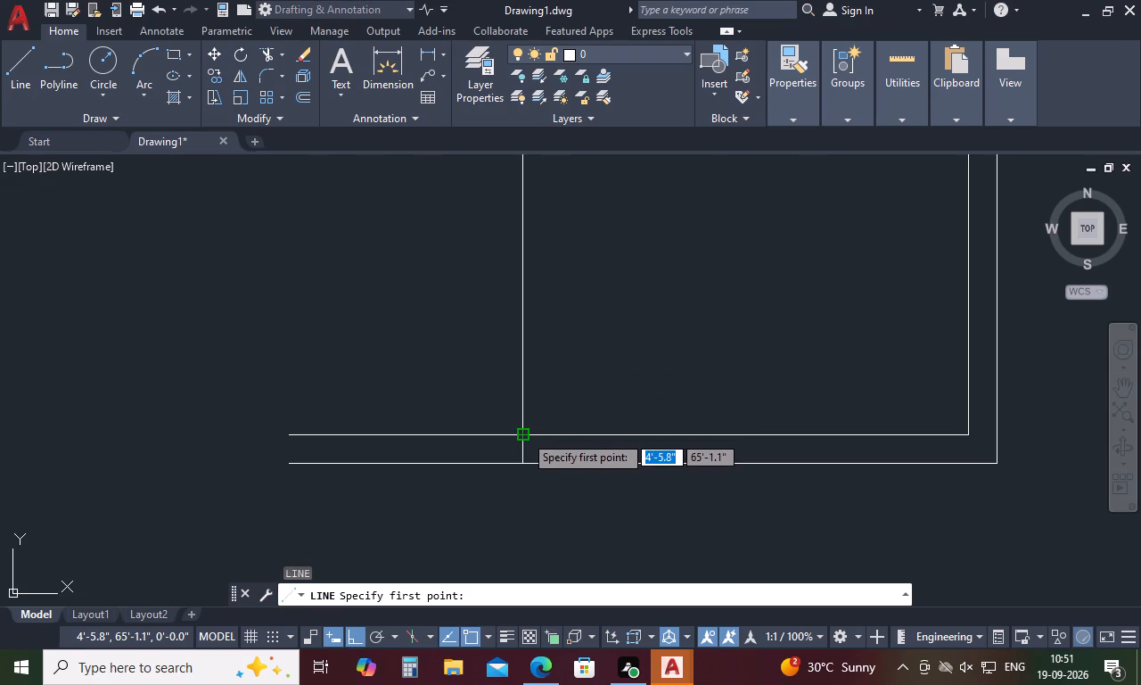
pyautogui.click(523, 437)
pyautogui.click(528, 464)
pyautogui.press('space')
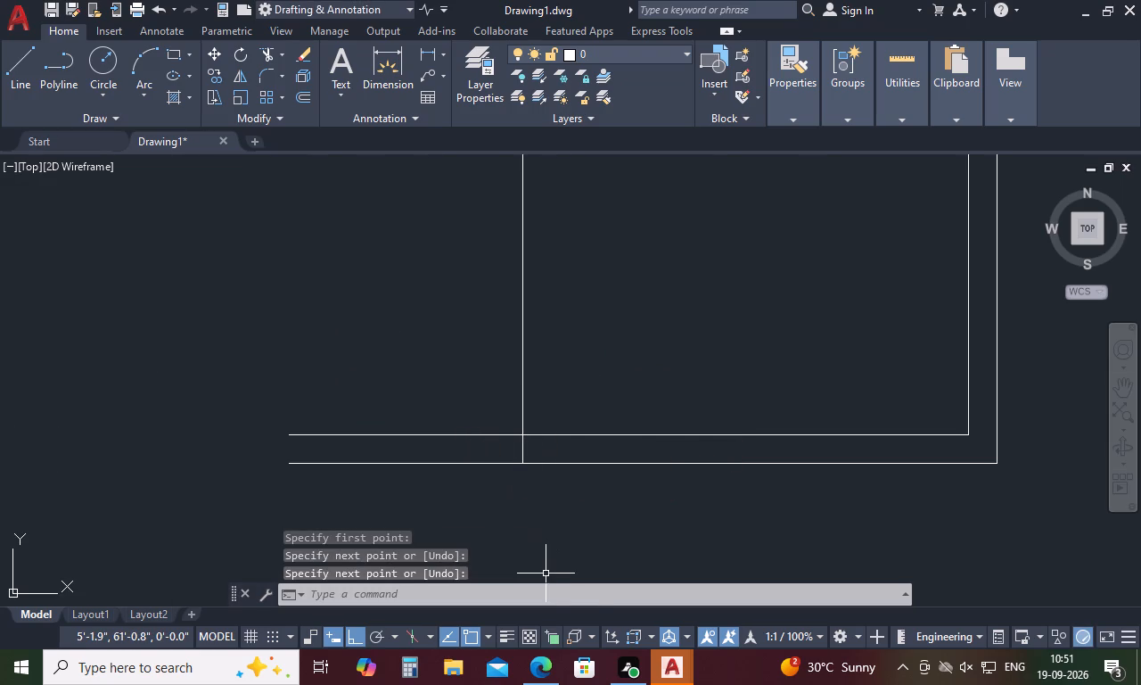
# Trim the bottom wall lines extending left of the end cap and remove the 13' vertical guide line above it.
pyautogui.write('tr')
pyautogui.press('space')
pyautogui.moveTo(439, 432); pyautogui.dragTo(438, 489)
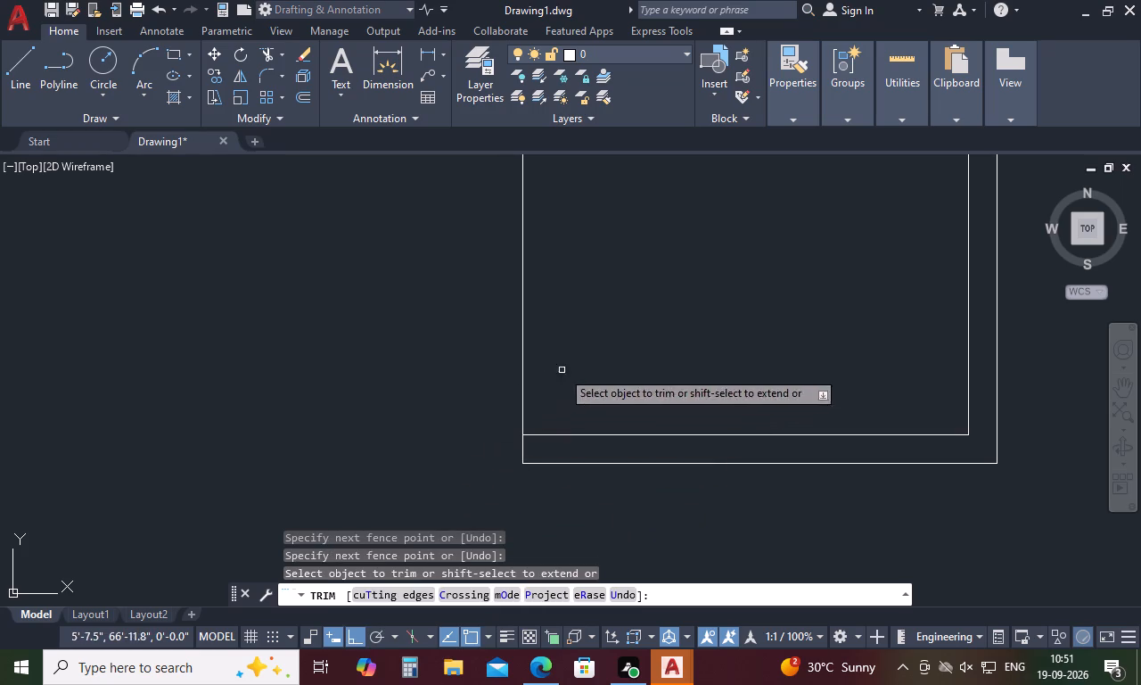
pyautogui.moveTo(562, 370); pyautogui.dragTo(516, 390)
pyautogui.scroll(-4, 505, 370)
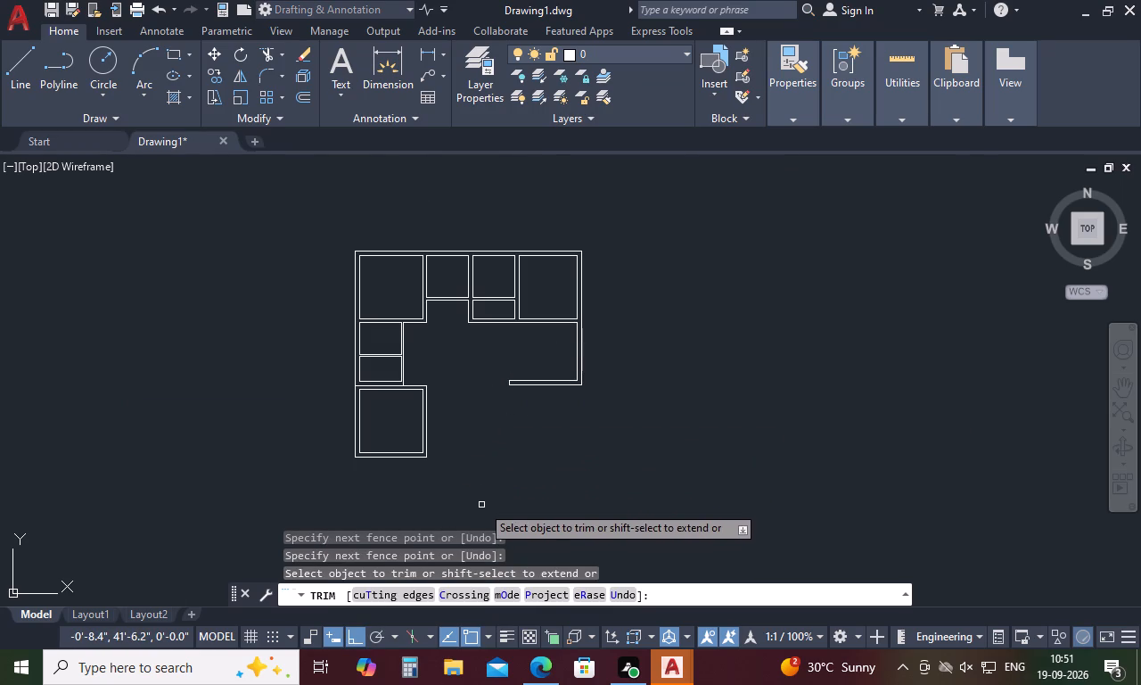
pyautogui.press('l')
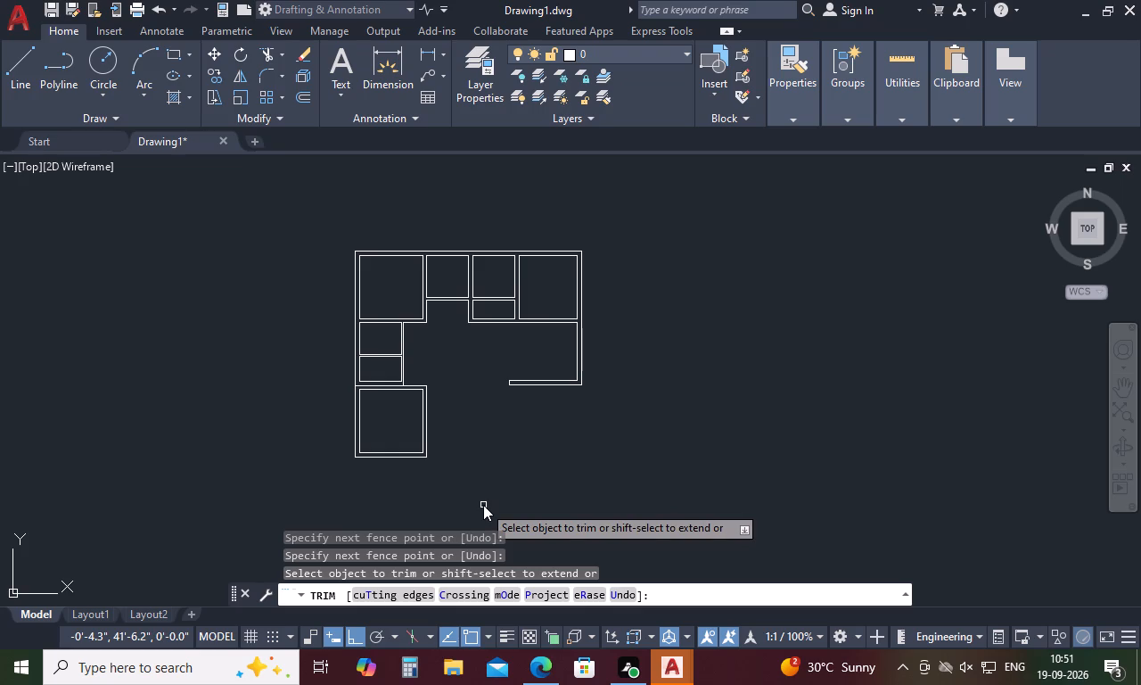
pyautogui.press('space')
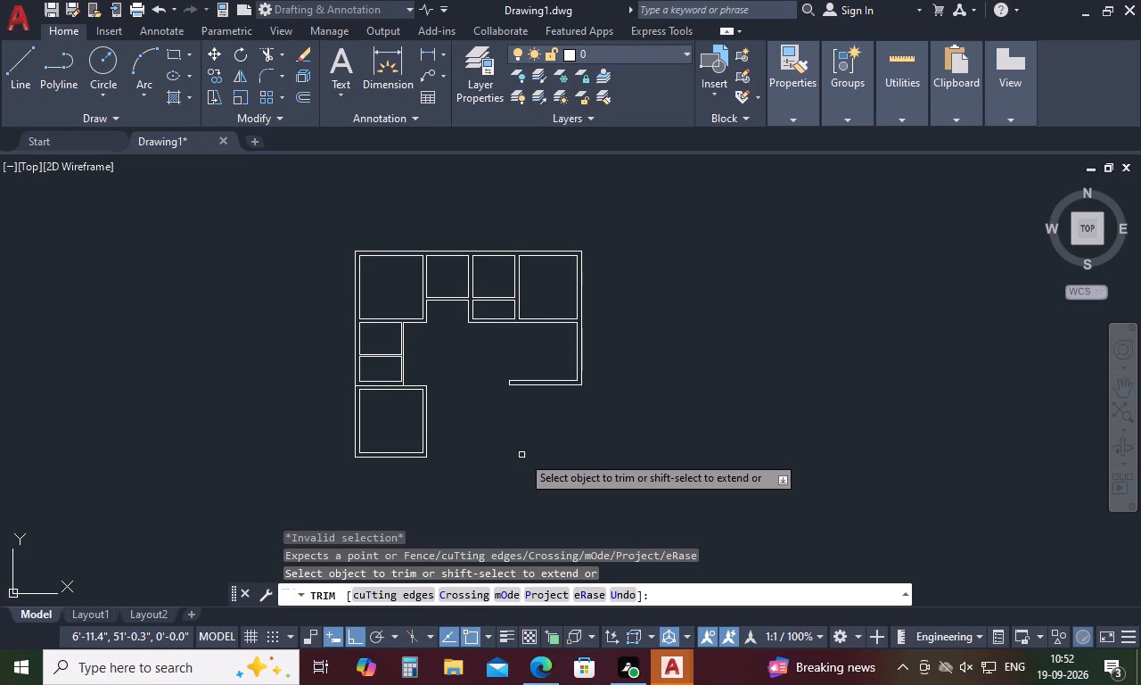
pyautogui.press('Escape')
# Draw a horizontal line from the lower-left room's outer bottom right corner eastward past the building's right wall.
pyautogui.write('l')
pyautogui.press('space')
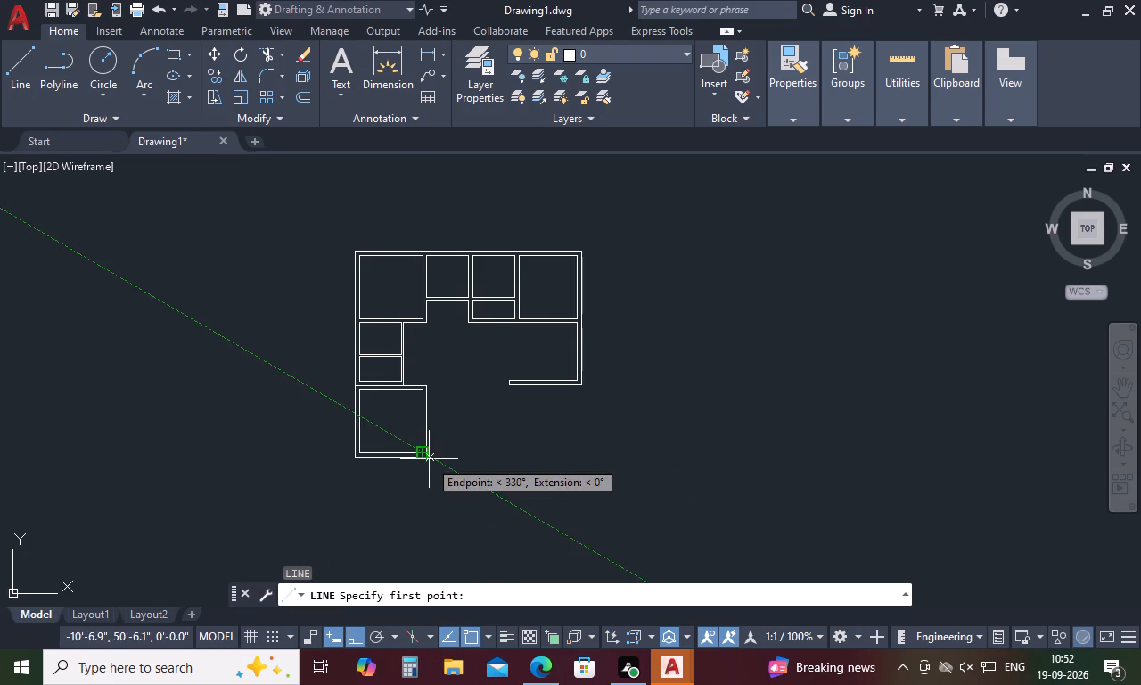
pyautogui.scroll(4, 429, 459)
pyautogui.click(398, 457)
pyautogui.scroll(-5, 398, 456)
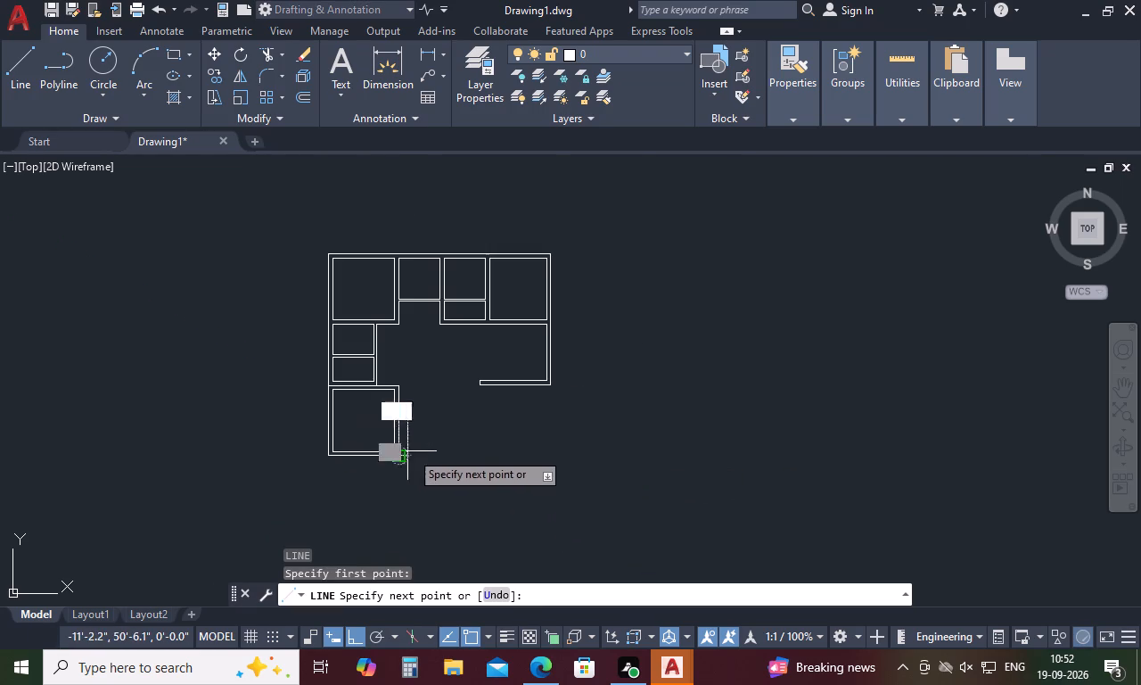
pyautogui.click(651, 479)
pyautogui.press('space')
# Draw a vertical line from the right room's outer bottom right corner down to the long horizontal baseline.
pyautogui.write('l')
pyautogui.press('space')
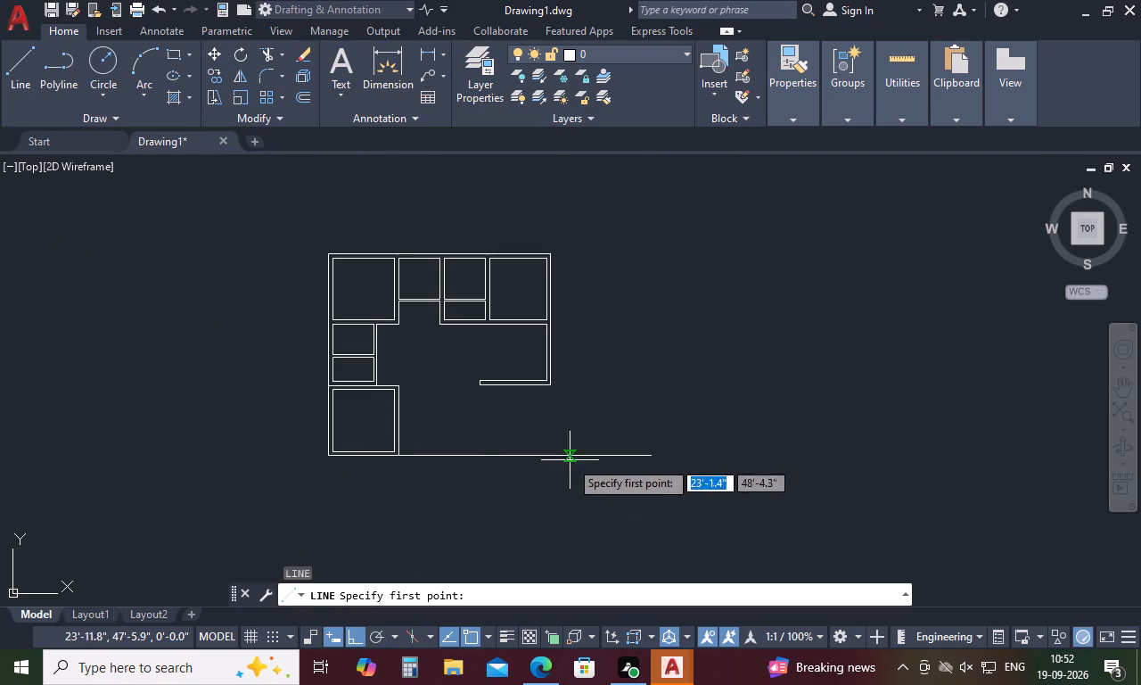
pyautogui.click(548, 386)
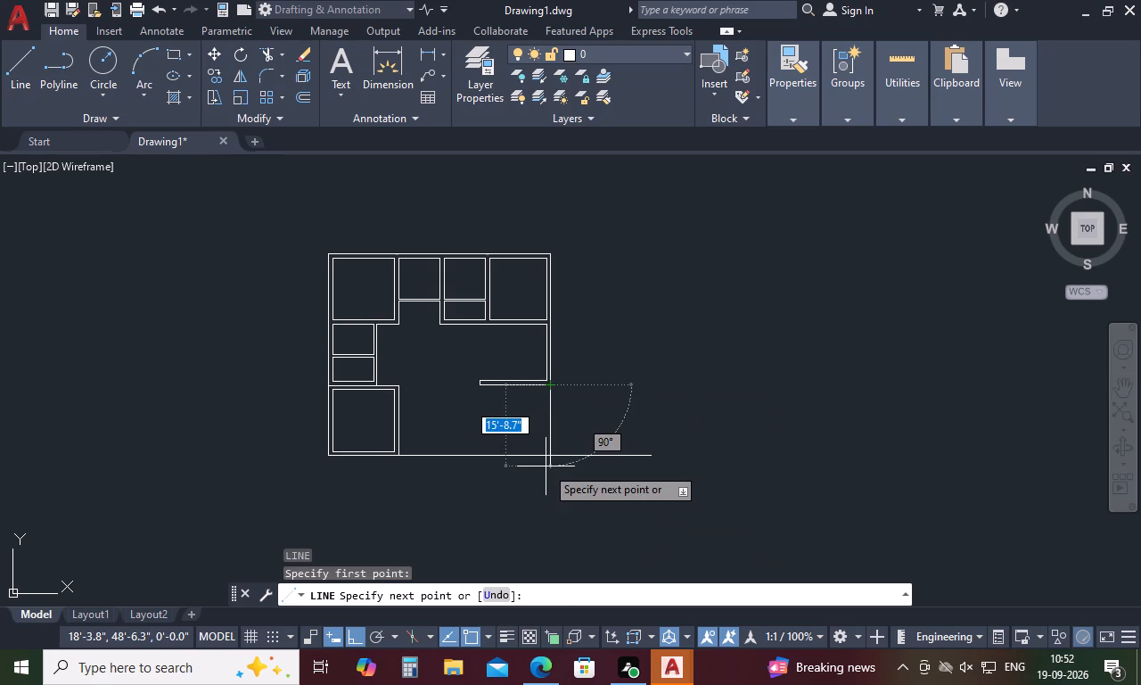
pyautogui.click(550, 455)
pyautogui.press('space')
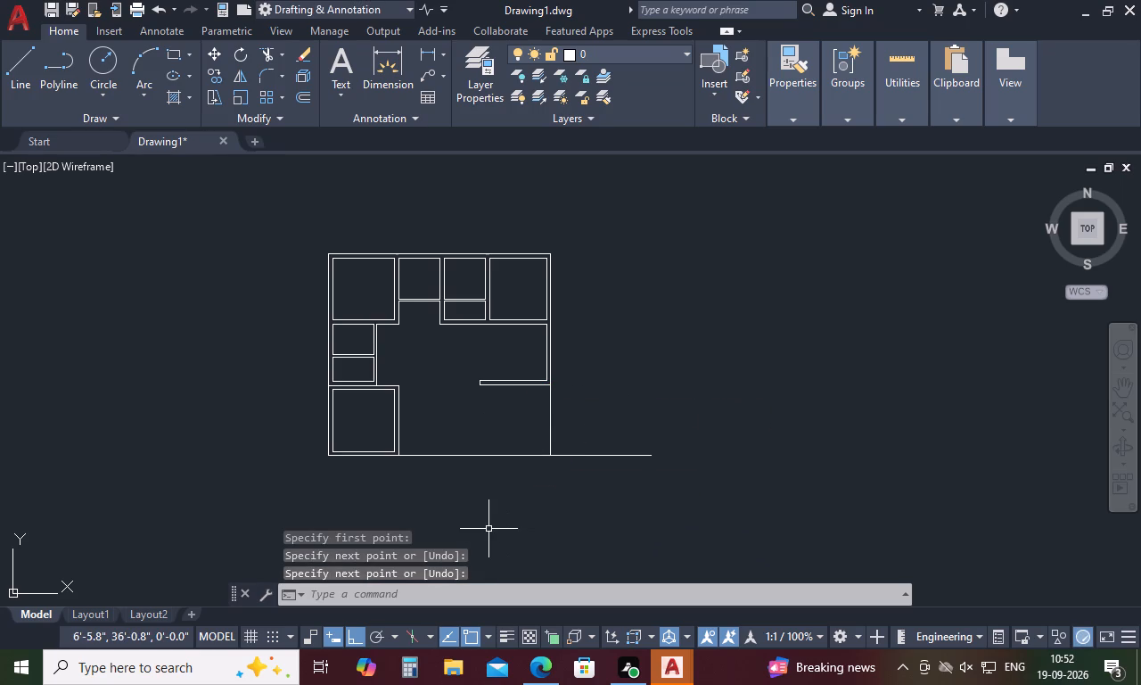
# Offset the new lower right outer wall line 10" to the left to form its inner face.
pyautogui.write('o')
pyautogui.press('space')
pyautogui.press('1')
pyautogui.write('0')
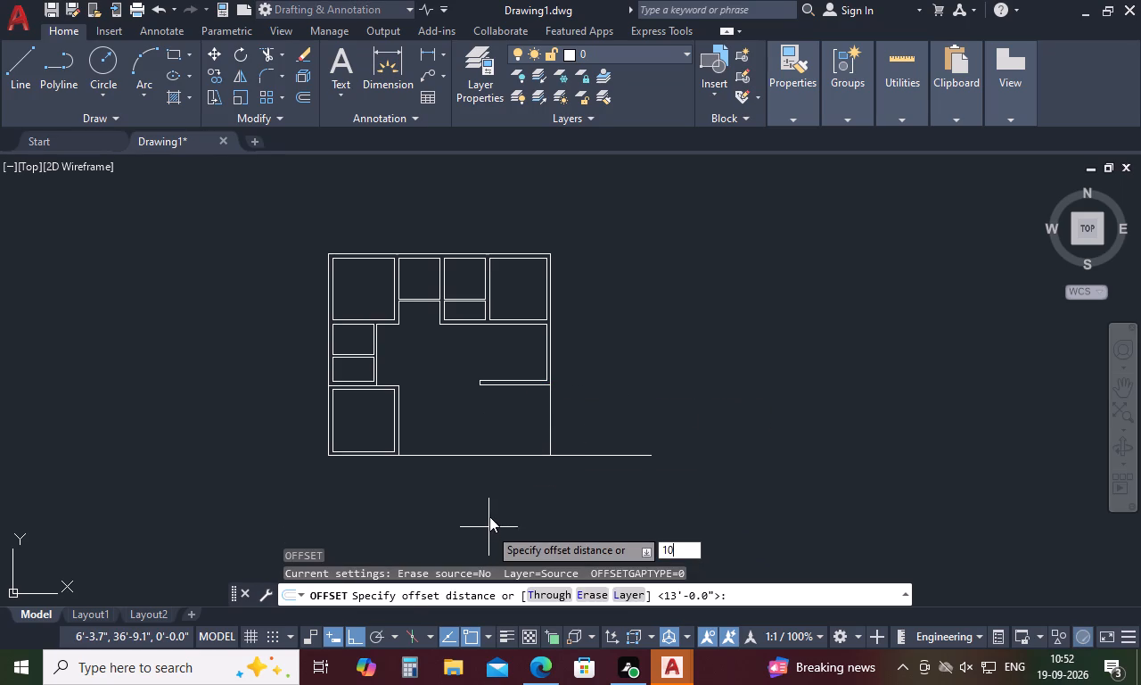
pyautogui.press('space')
pyautogui.click(549, 432)
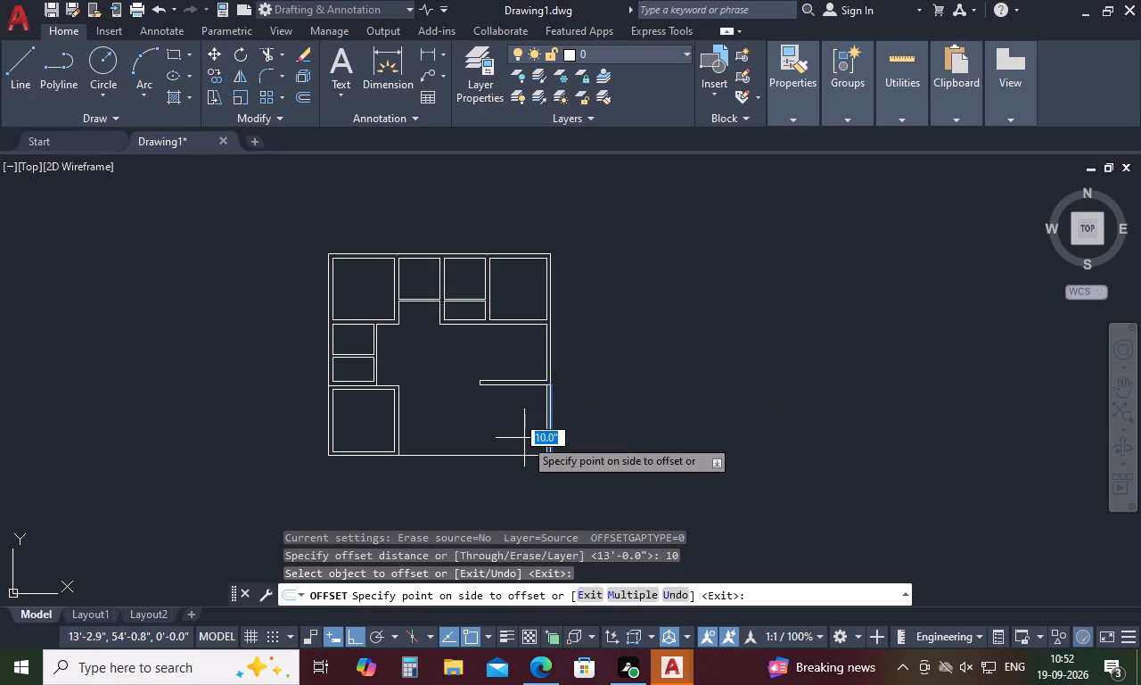
pyautogui.click(524, 438)
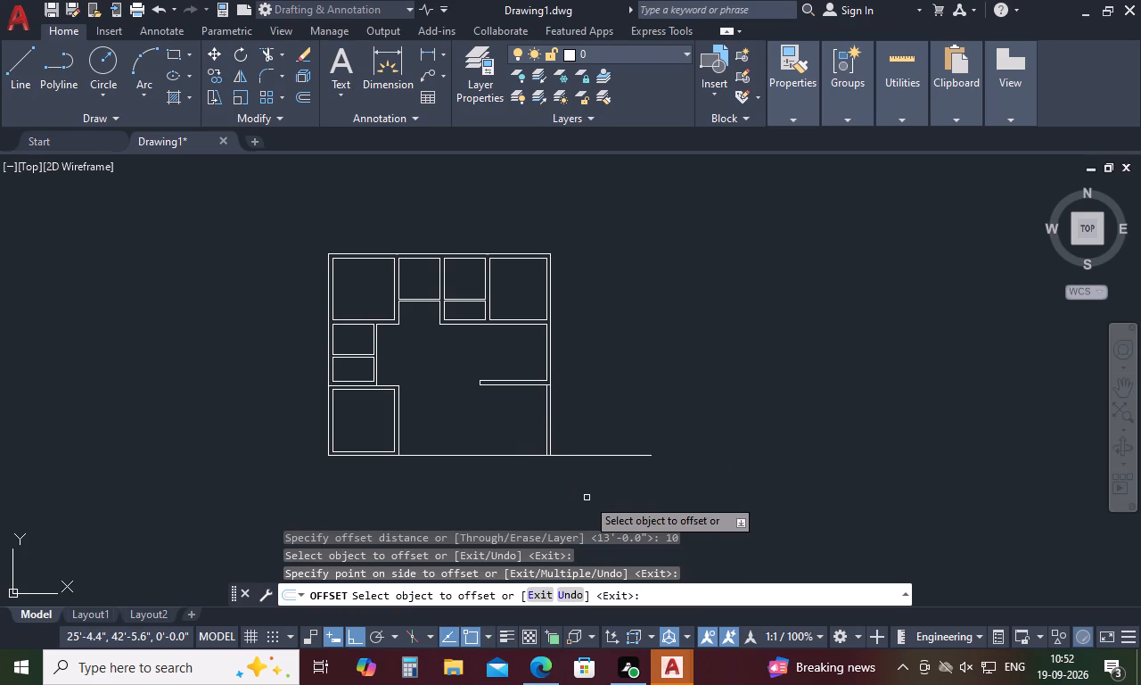
pyautogui.press('space')
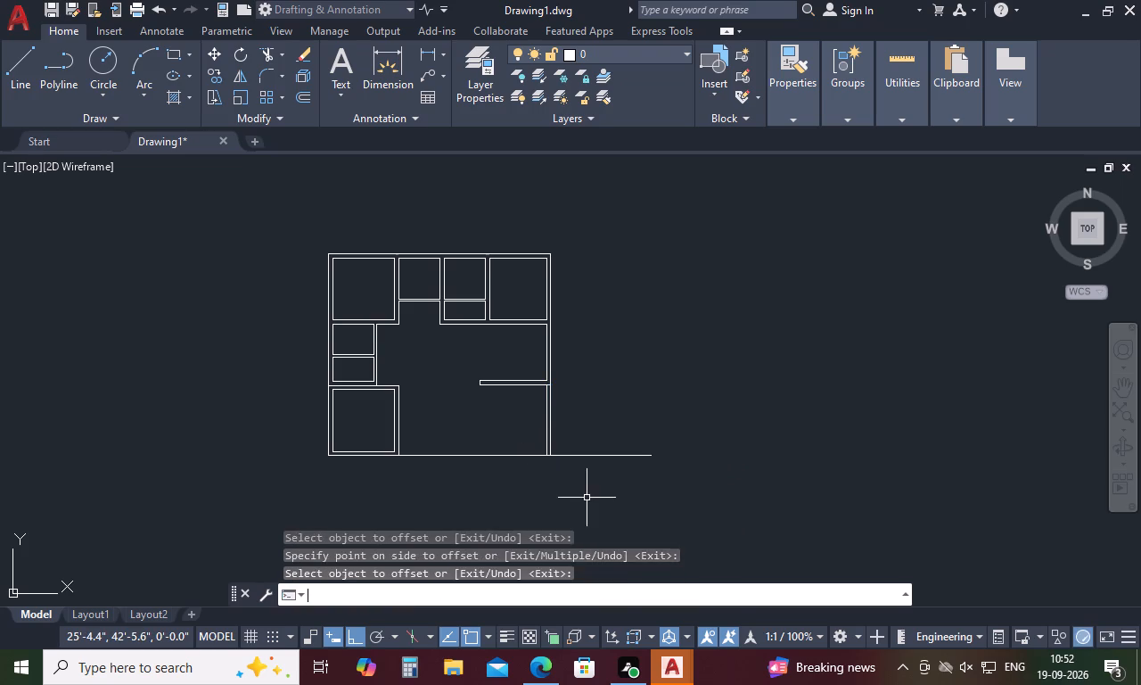
# Offset the lower right inner wall line 5' to the left.
pyautogui.press('space')
pyautogui.write("5'")
pyautogui.press('space')
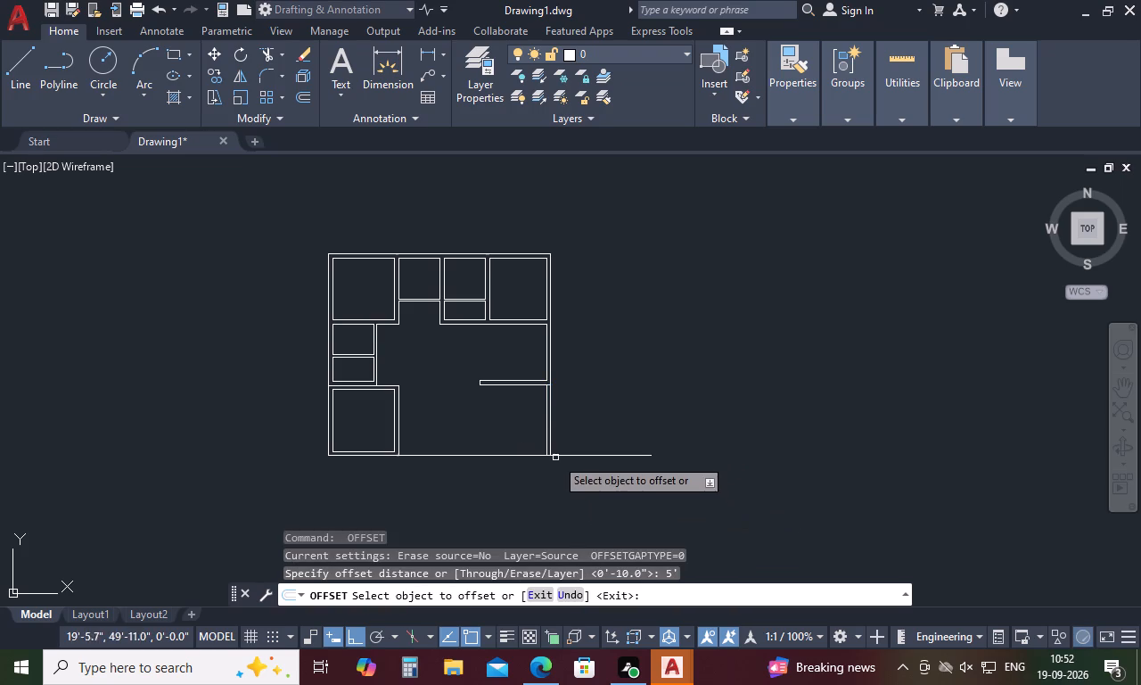
pyautogui.click(546, 438)
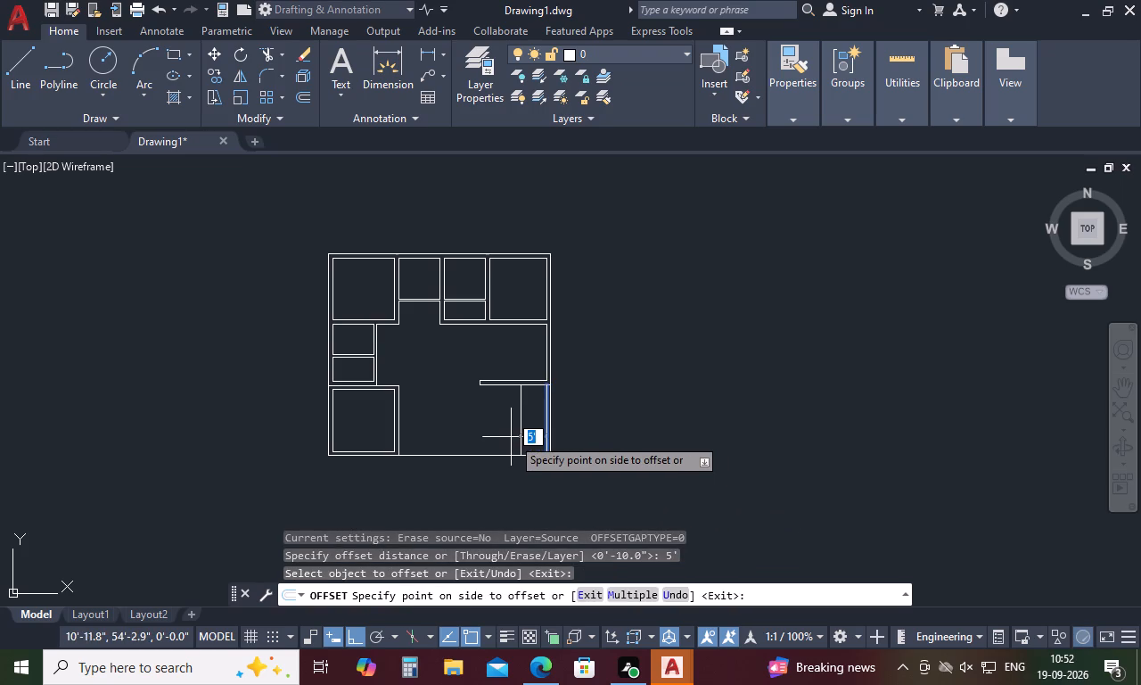
pyautogui.click(508, 437)
pyautogui.press('space')
# Offset the 5' partition line 5" to the left to give the partition its thickness.
pyautogui.press('space')
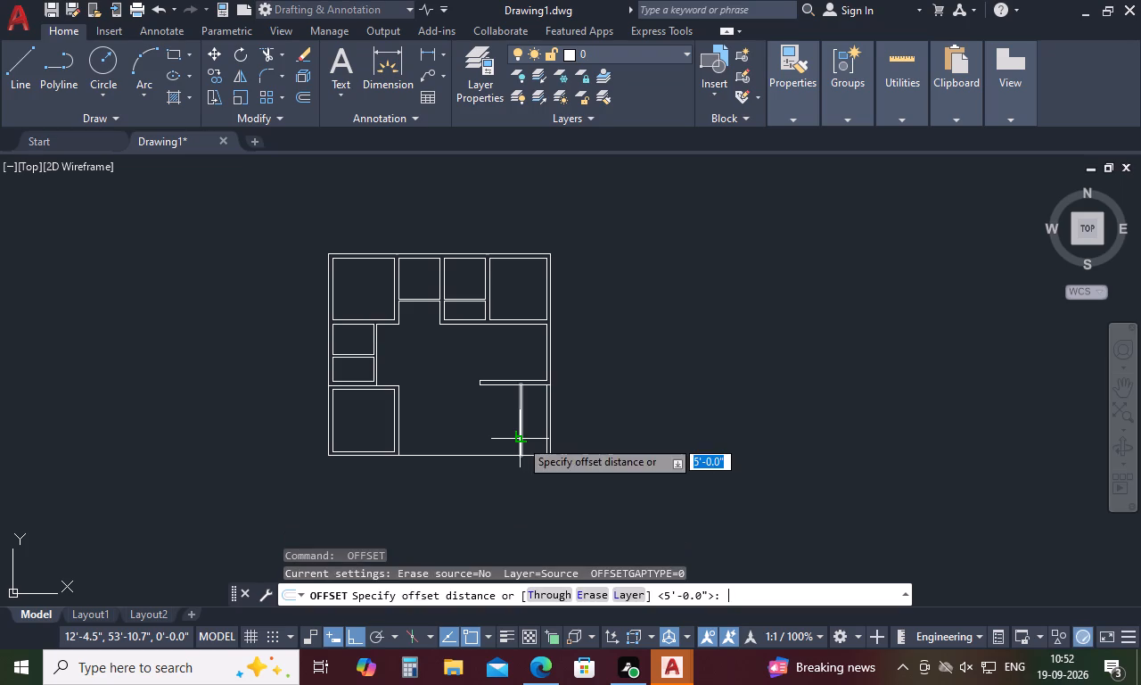
pyautogui.write('5')
pyautogui.press('space')
pyautogui.click(521, 439)
pyautogui.click(504, 444)
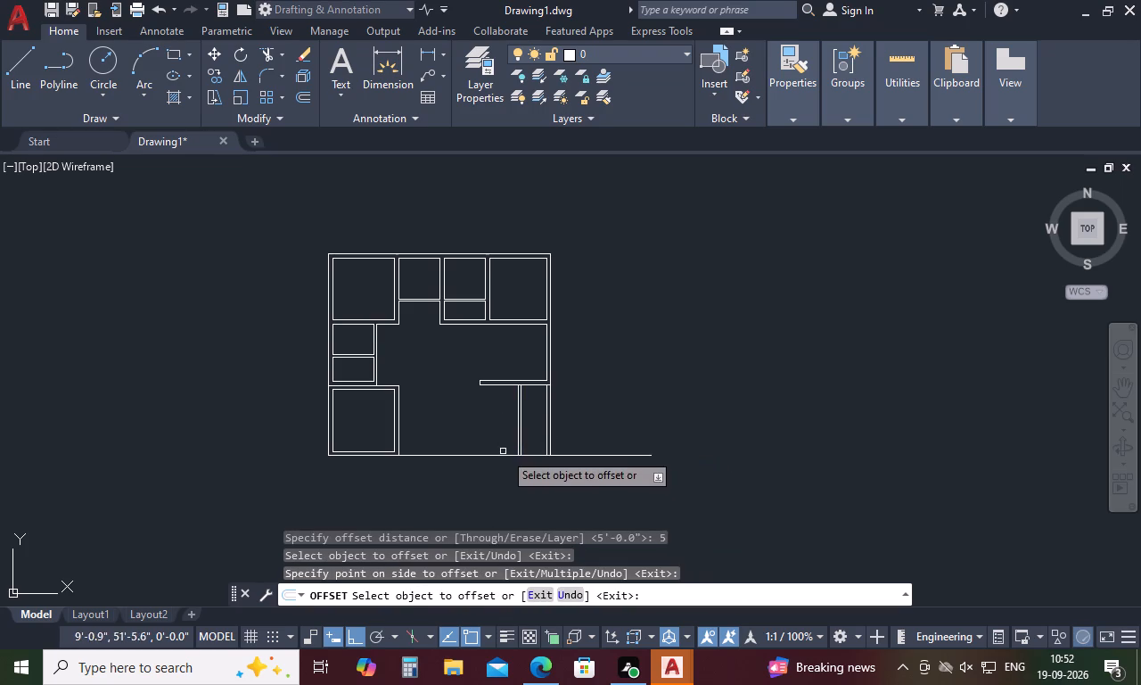
pyautogui.press('space')
# Offset the partition's left face line 8' to the left.
pyautogui.press('space')
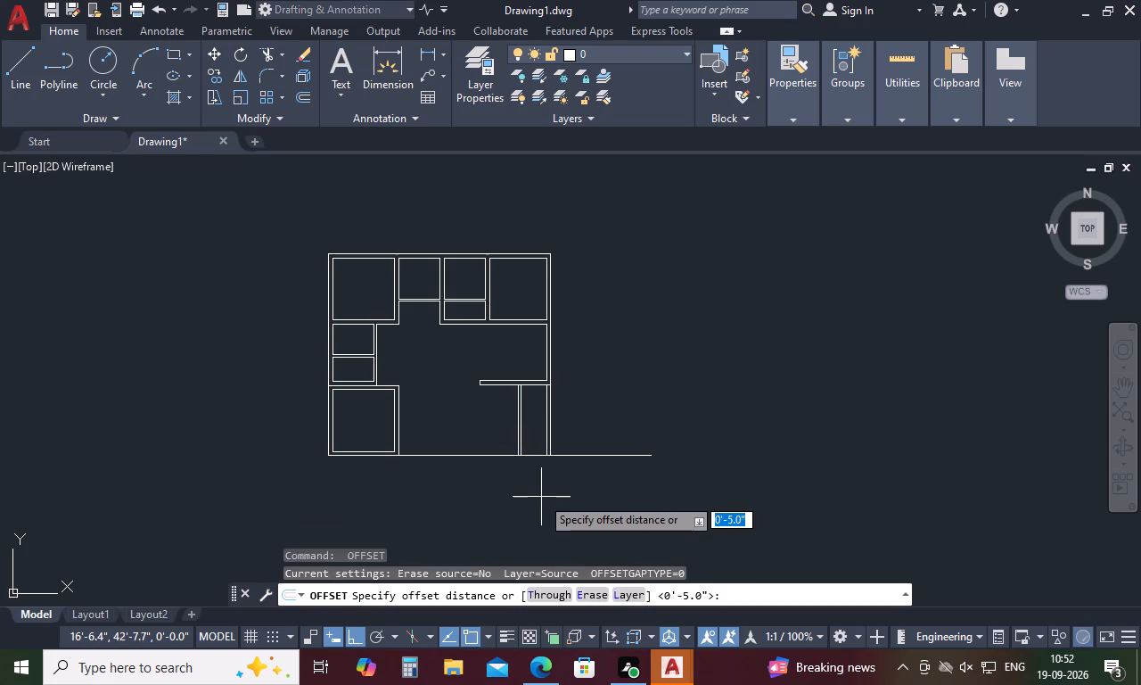
pyautogui.write("8'")
pyautogui.press('space')
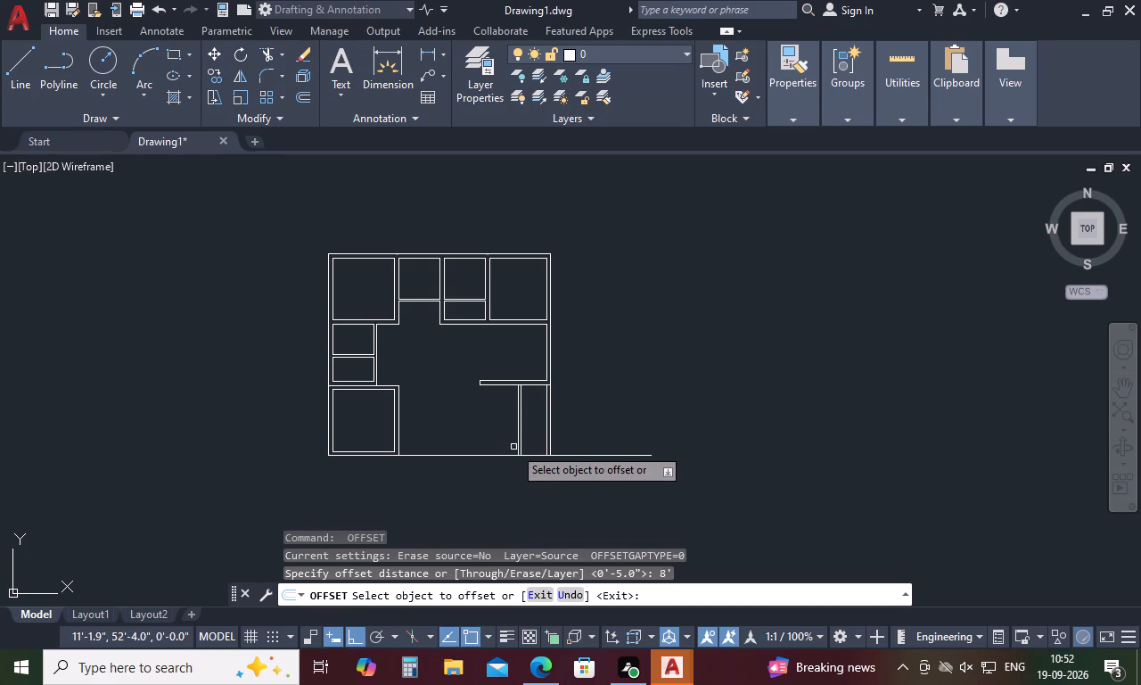
pyautogui.scroll(4, 514, 440)
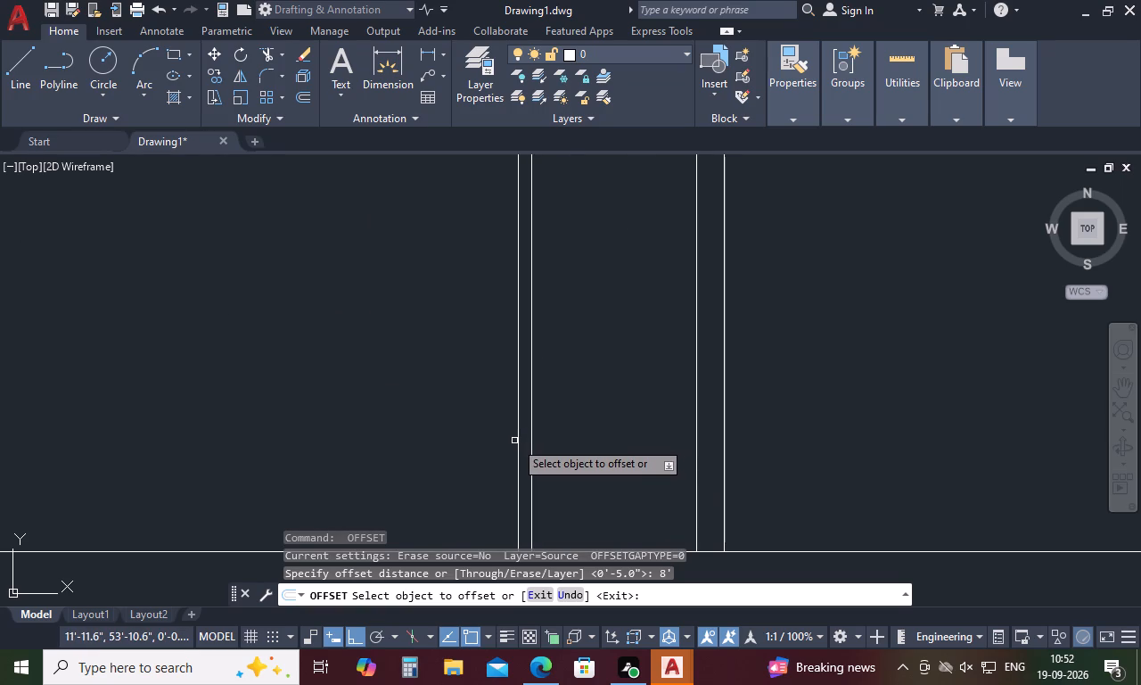
pyautogui.click(517, 442)
pyautogui.scroll(-4, 517, 442)
pyautogui.click(477, 451)
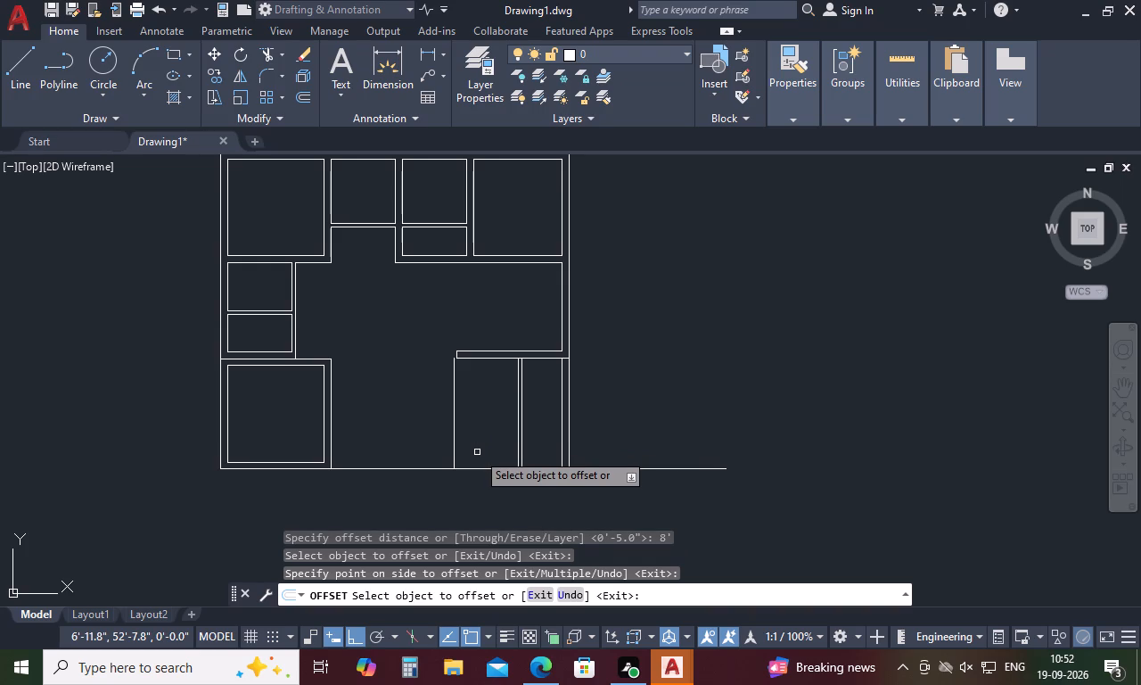
pyautogui.press('space')
# Offset the 8' line 10" to the left to form the wall's other face.
pyautogui.press('space')
pyautogui.write('10')
pyautogui.press('space')
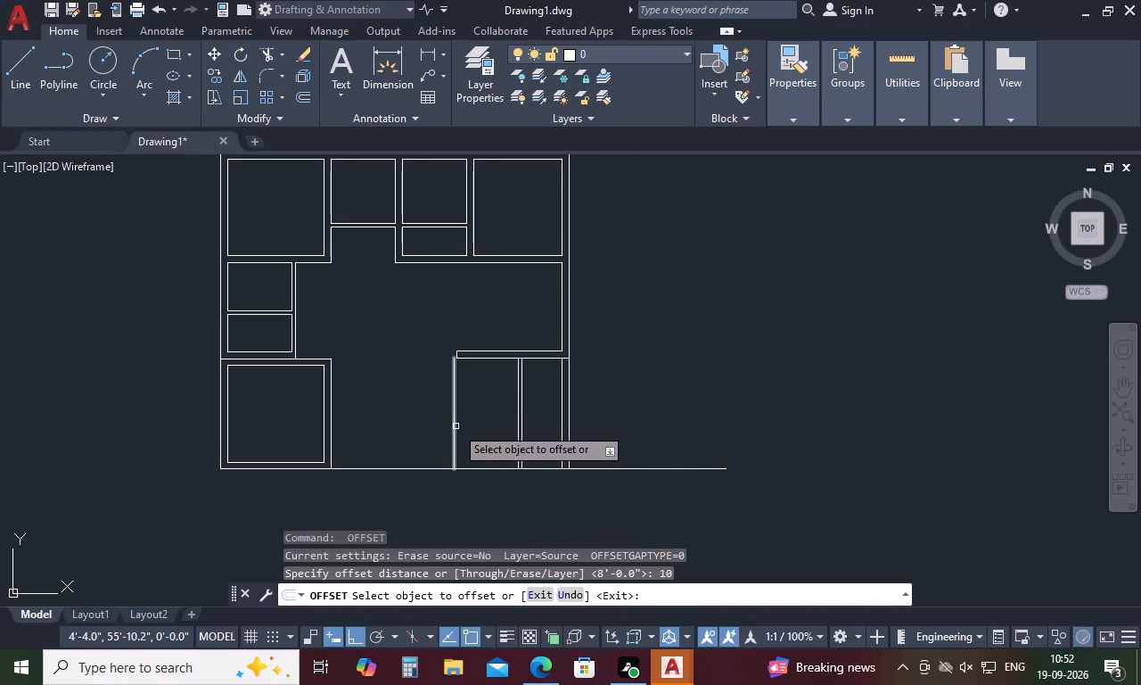
pyautogui.click(456, 426)
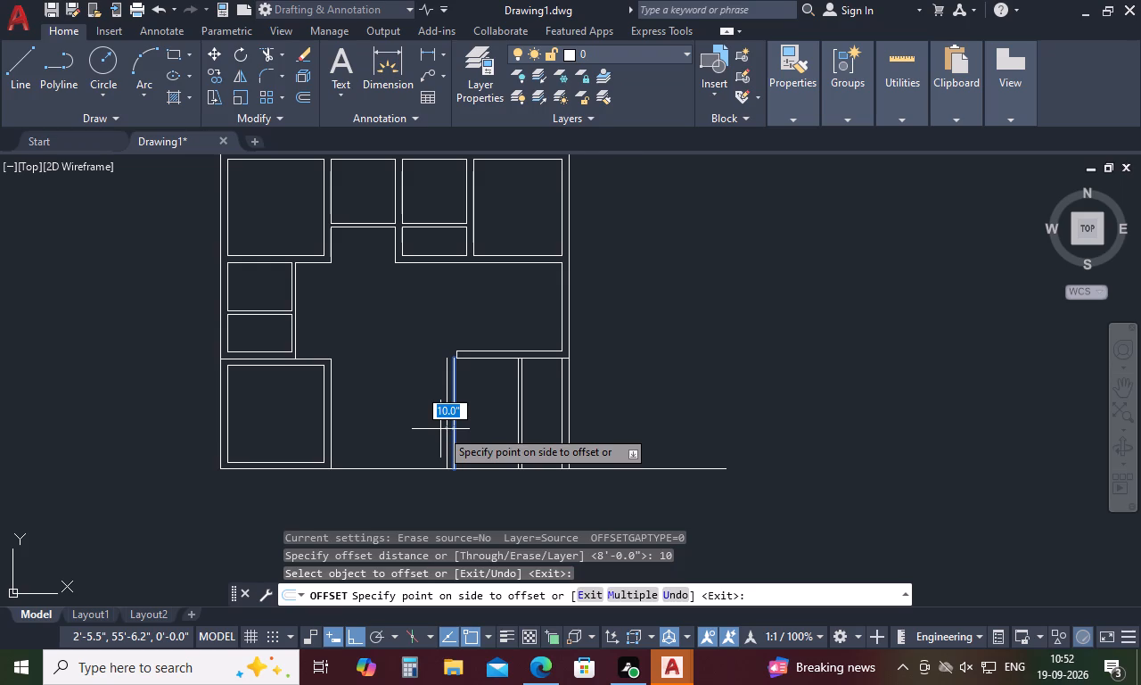
pyautogui.click(440, 429)
pyautogui.press('space')
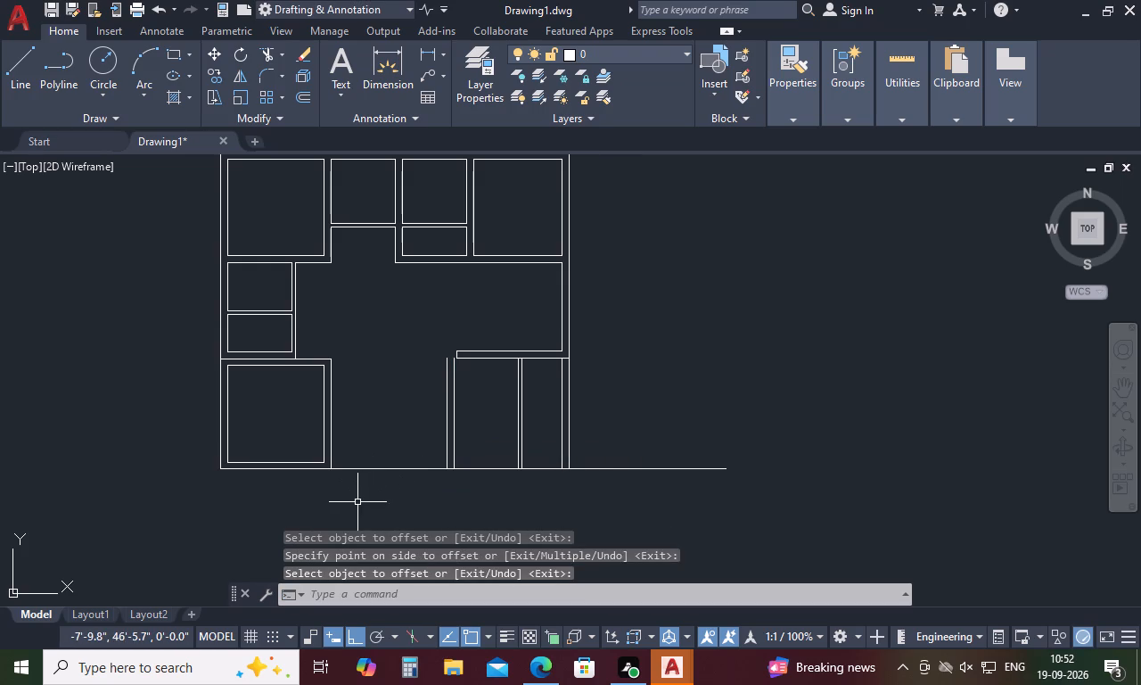
# Check the distance along the baseline from the lower-left room's outer corner toward the new left wall.
pyautogui.write('di')
pyautogui.press('space')
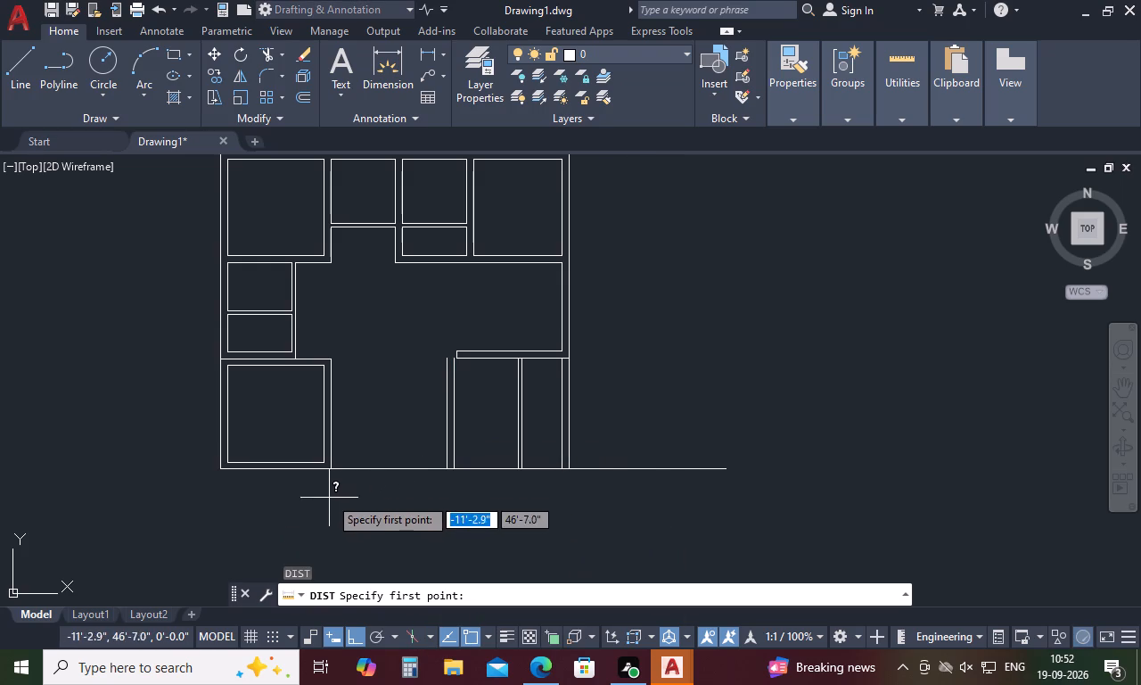
pyautogui.click(336, 465)
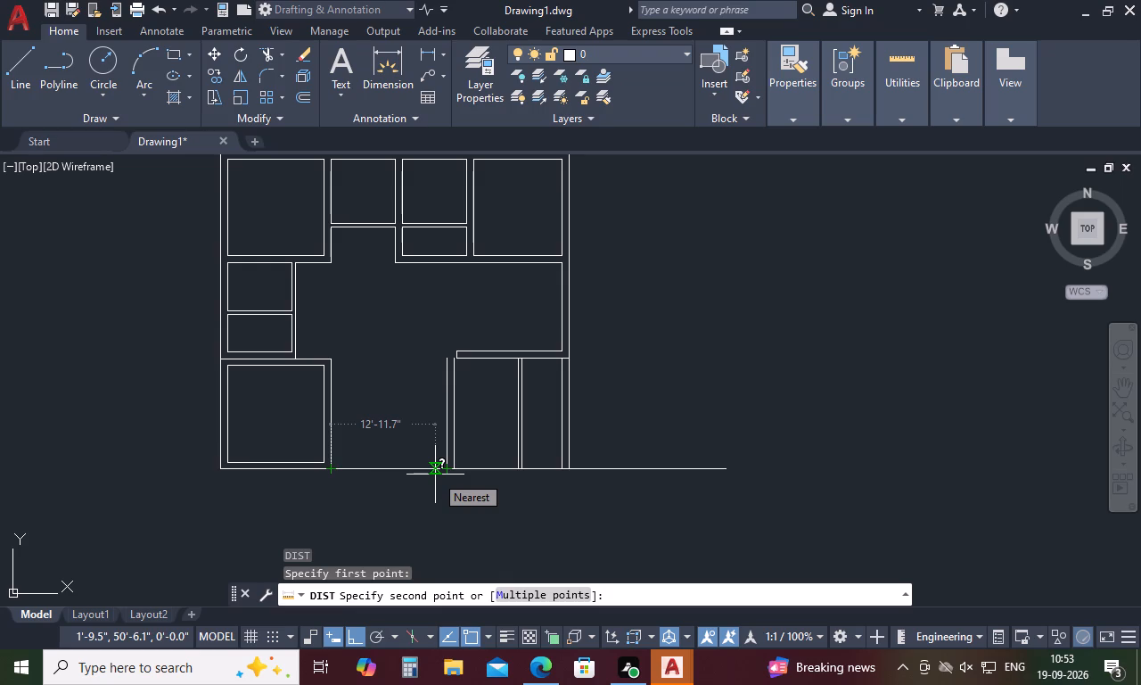
pyautogui.press('Escape')
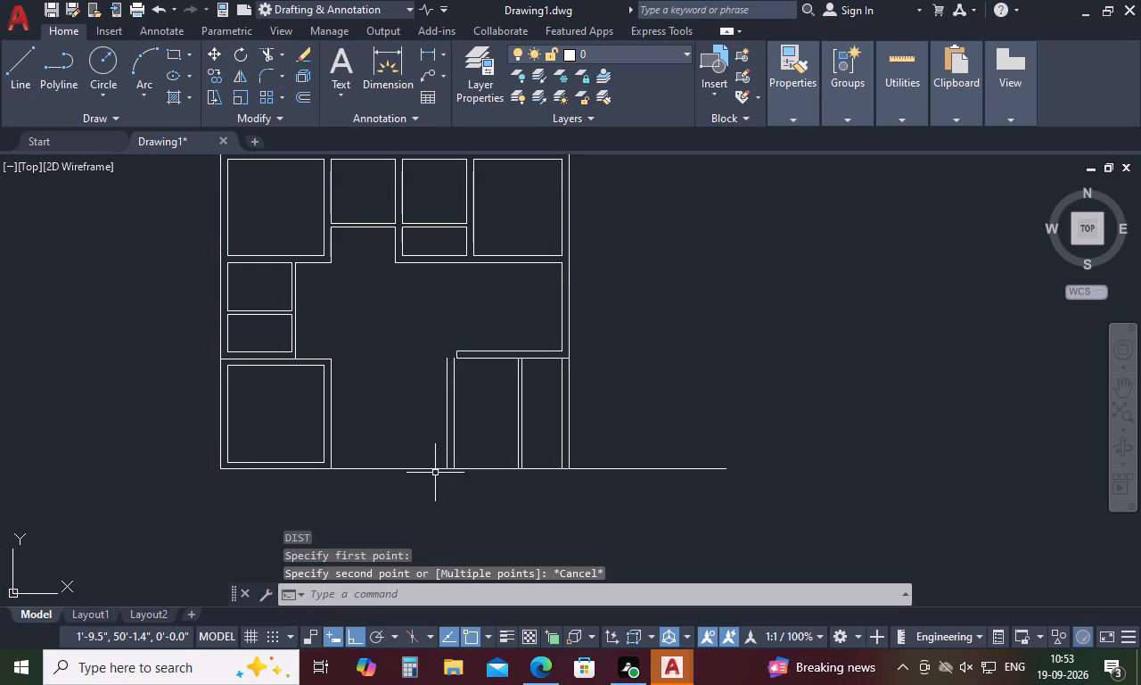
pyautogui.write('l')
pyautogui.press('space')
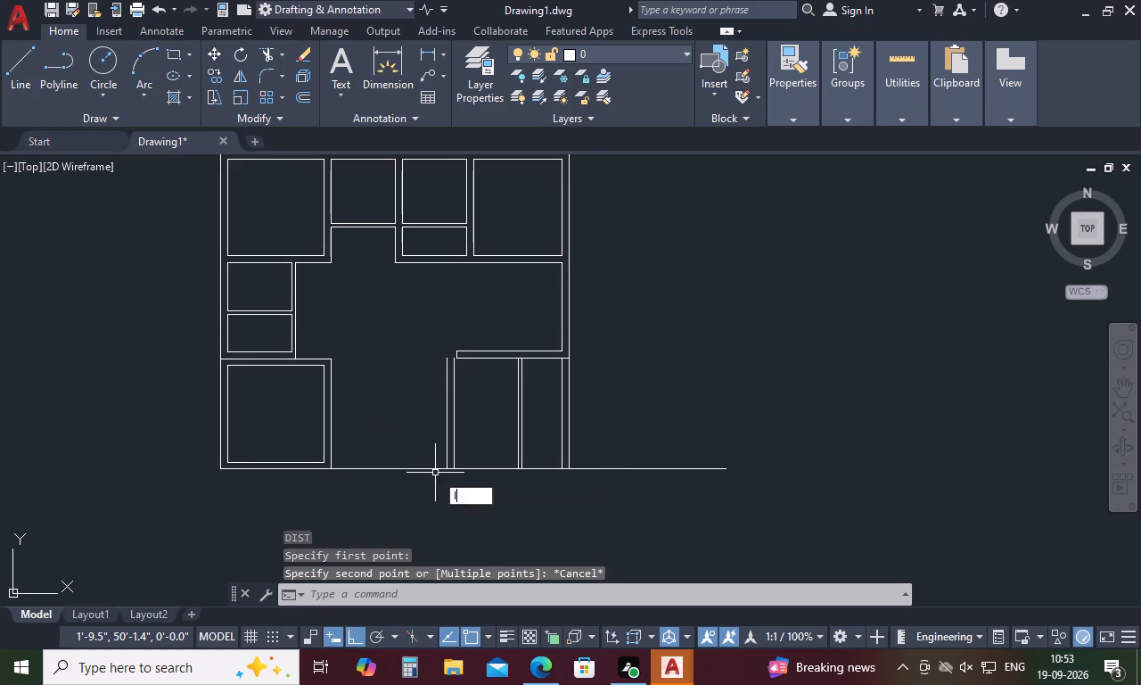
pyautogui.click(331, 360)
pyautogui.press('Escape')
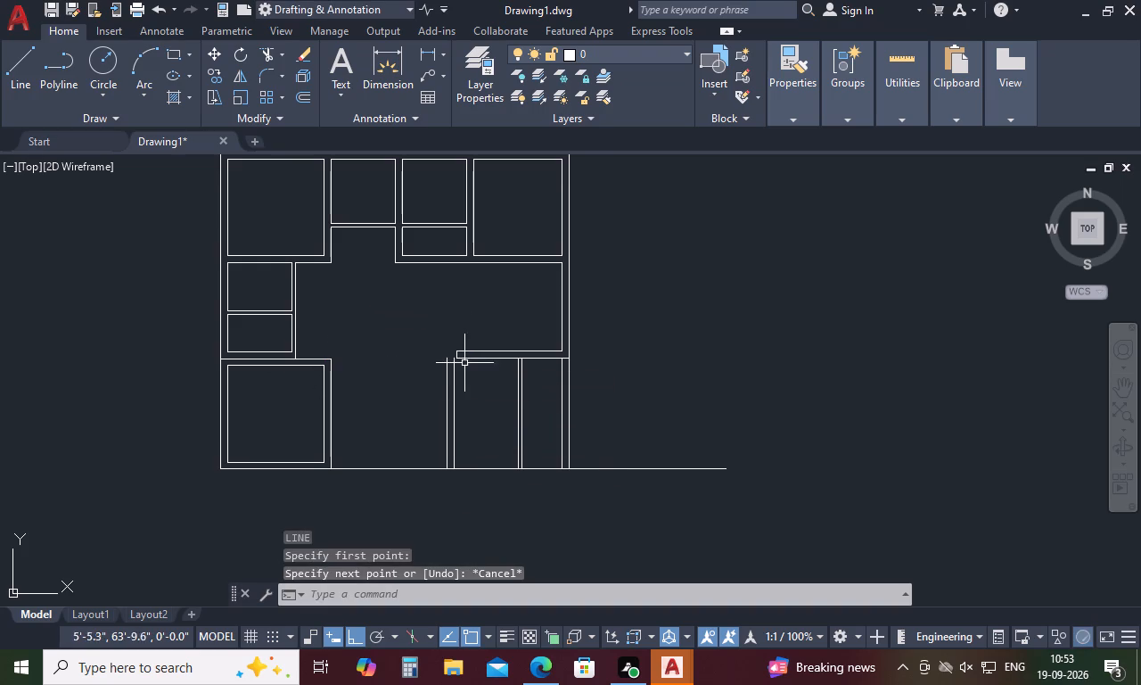
# Check the inside height of the lower-left room along its right wall.
pyautogui.press('d')
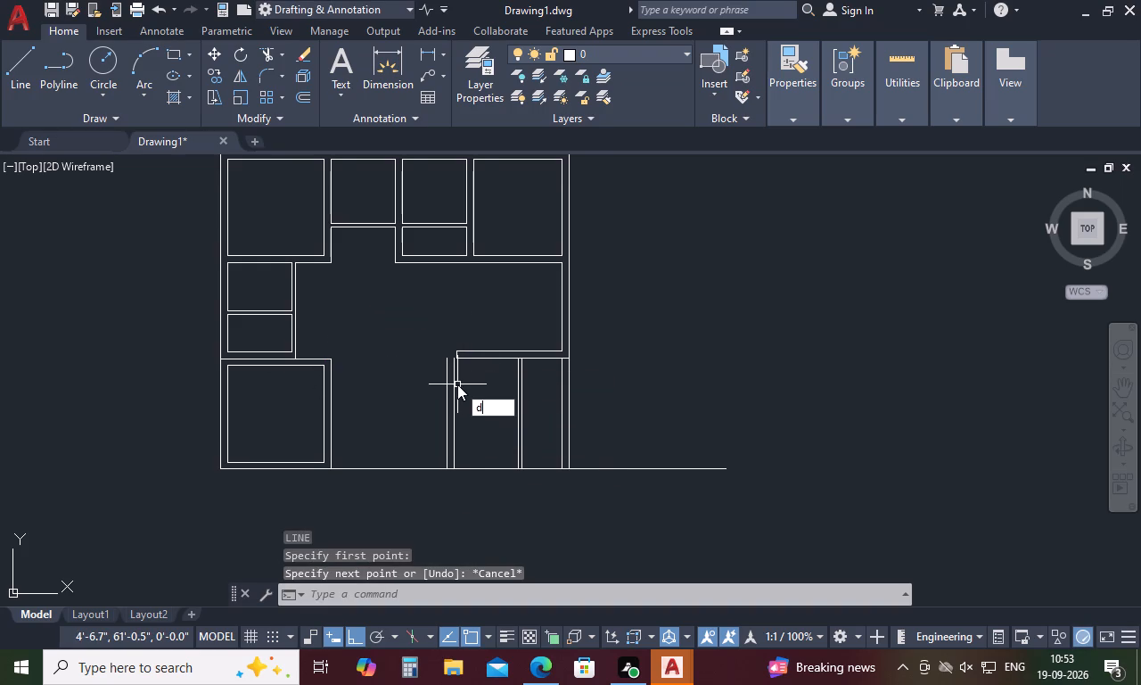
pyautogui.press('i')
pyautogui.press('space')
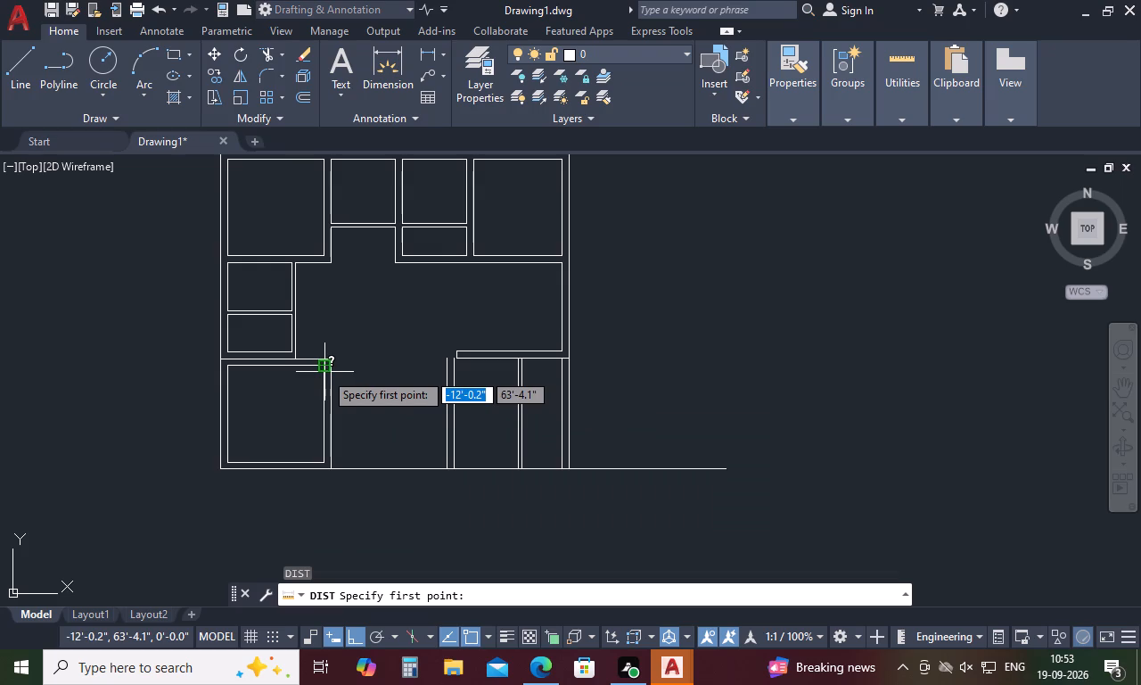
pyautogui.click(323, 369)
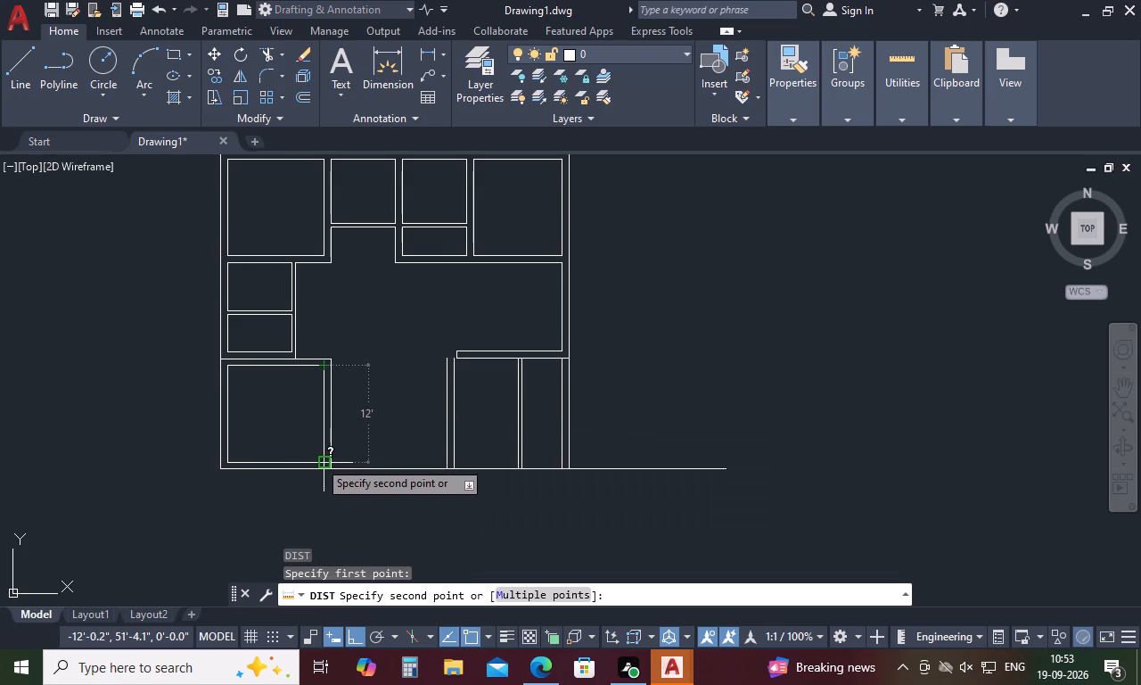
pyautogui.press('Escape')
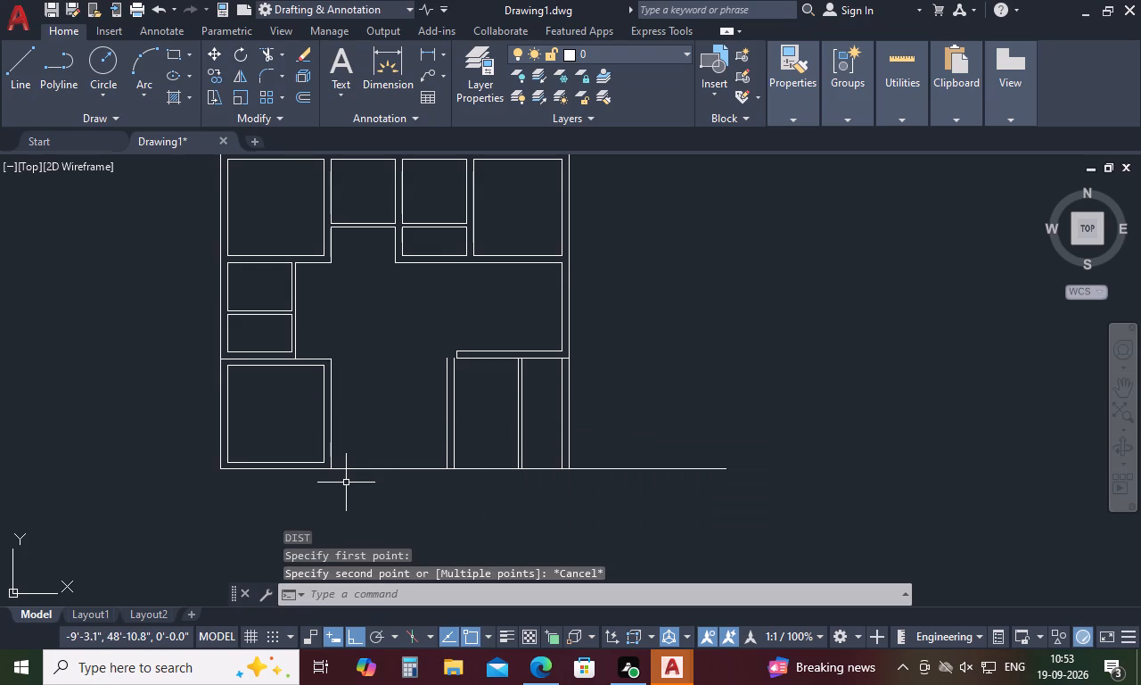
# Check the distance along the right wall's inner face from the central hall's bottom wall down to the baseline.
pyautogui.press('d')
pyautogui.write('i')
pyautogui.press('space')
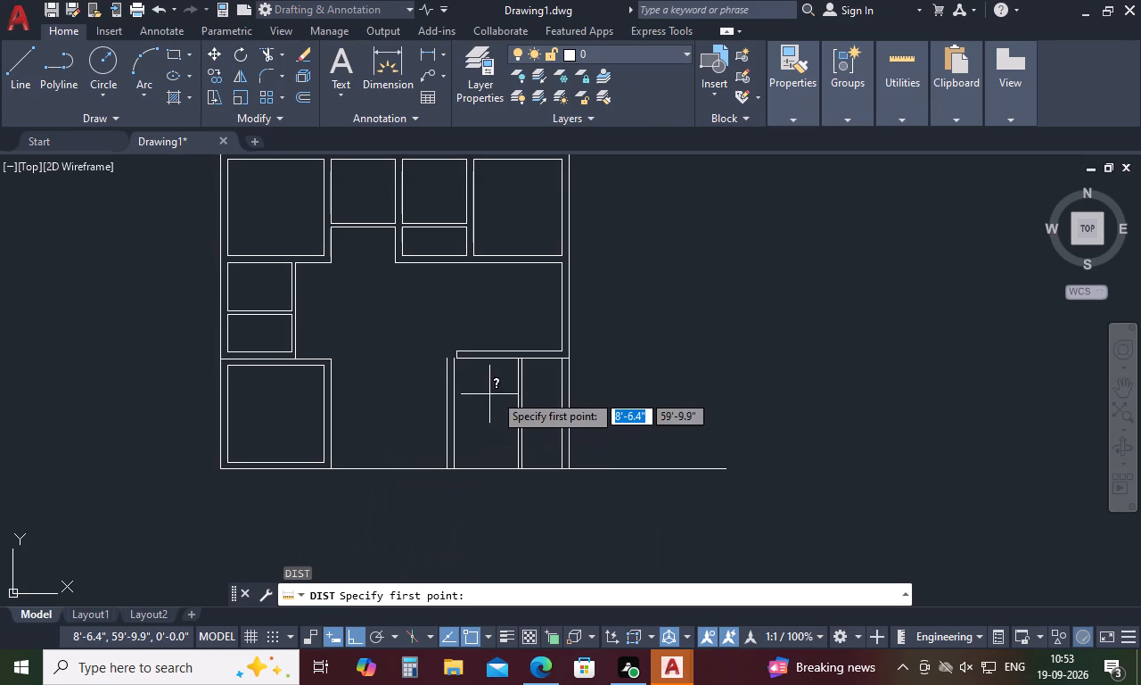
pyautogui.click(561, 357)
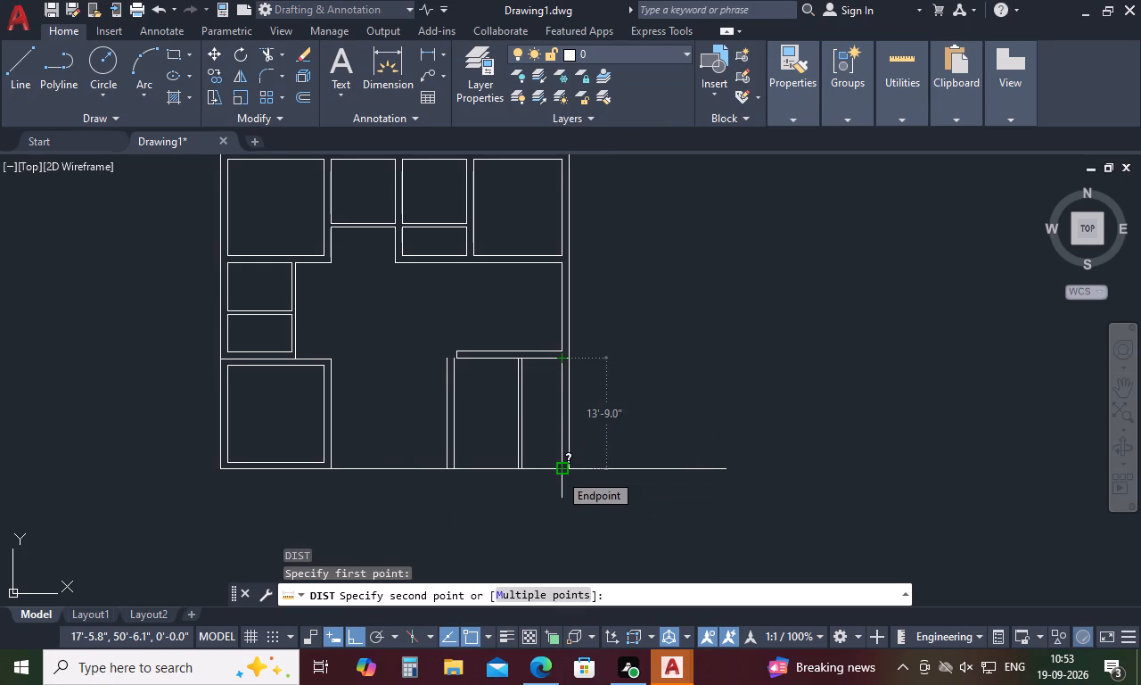
pyautogui.press('Escape')
# Check the central hall's inside height along the right wall's inner face.
pyautogui.press('d')
pyautogui.write('i')
pyautogui.press('space')
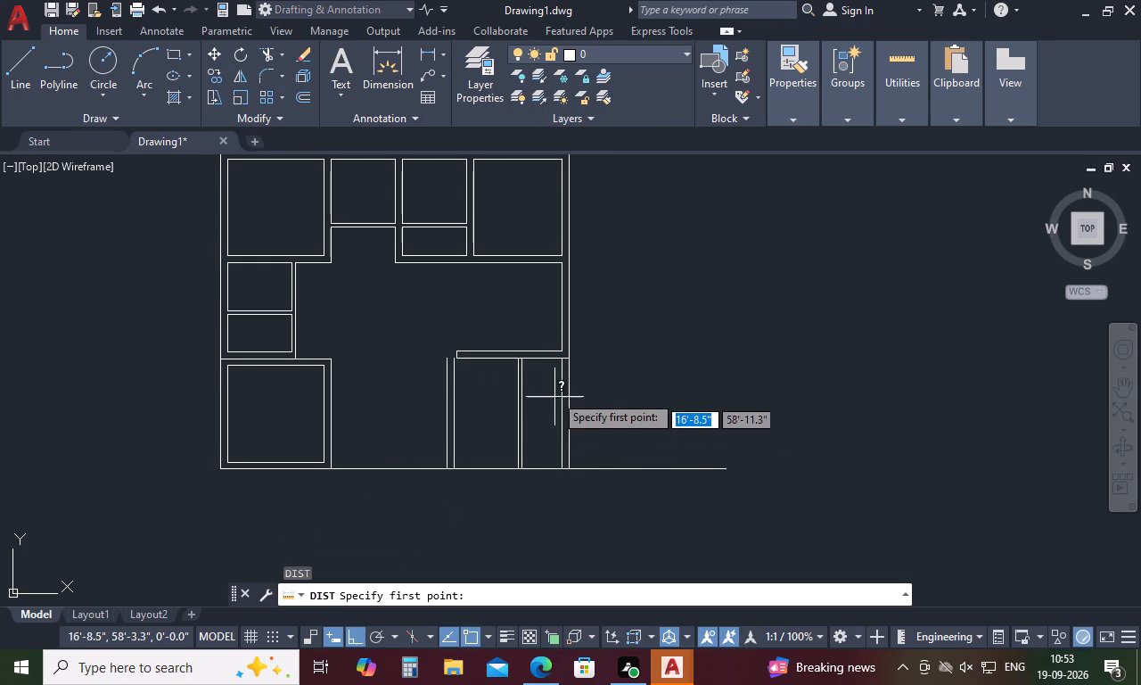
pyautogui.click(562, 264)
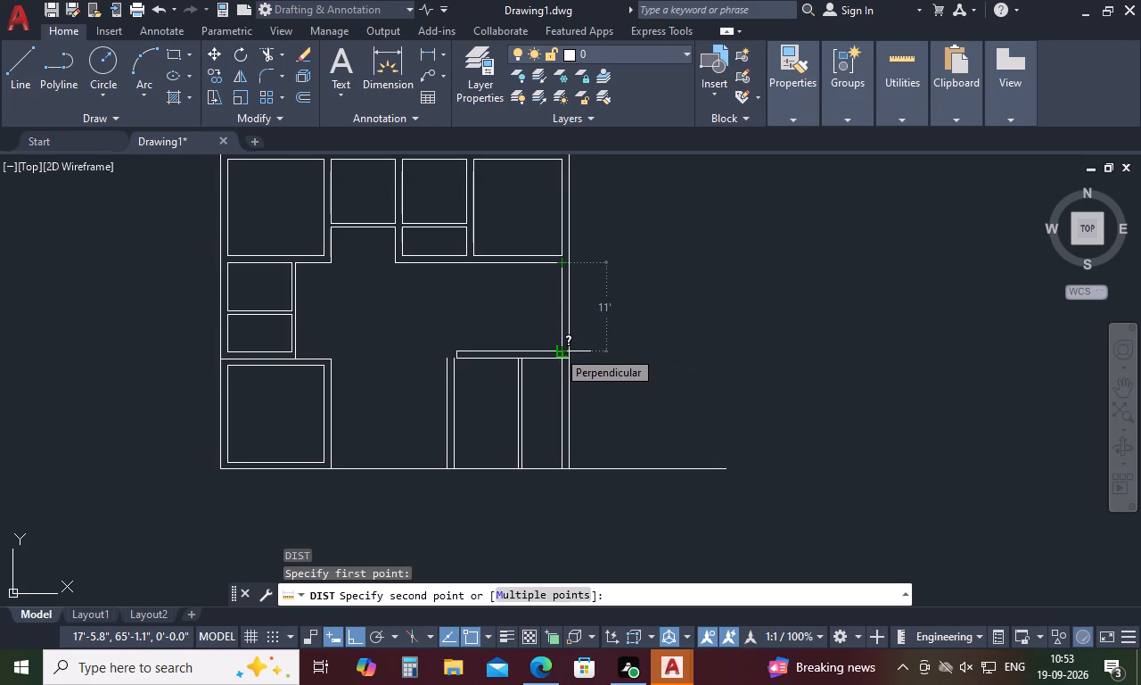
pyautogui.press('Escape')
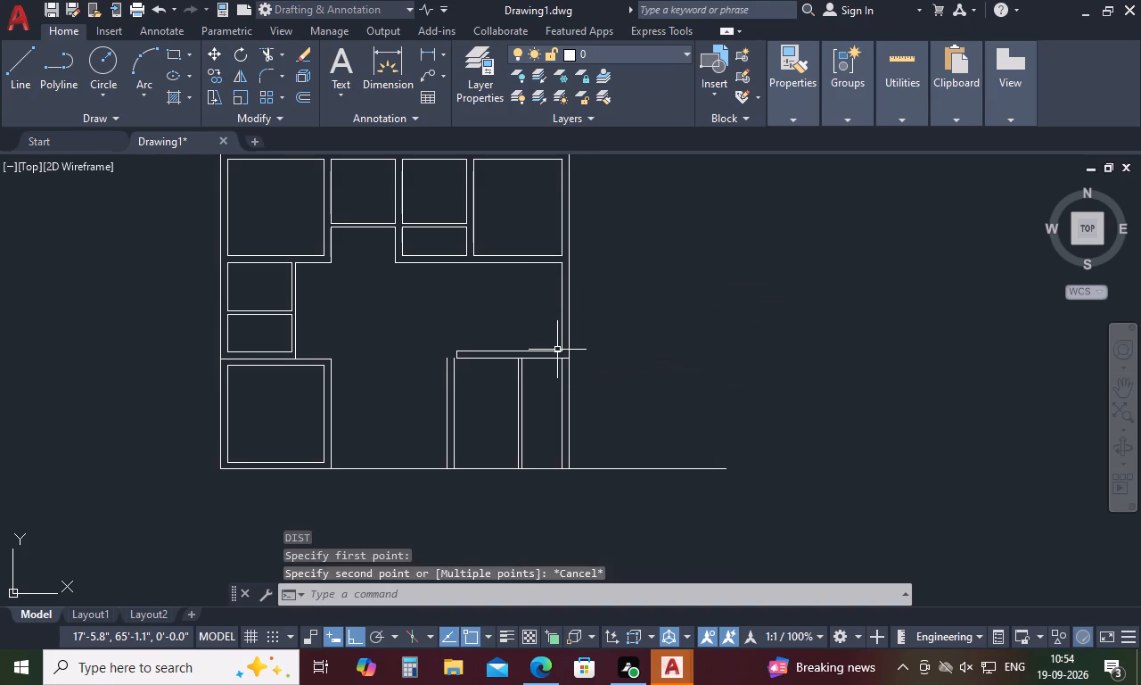
# Check the upper-right room's height down to the hall's top wall line, and recheck the hall's inside height.
pyautogui.write('di')
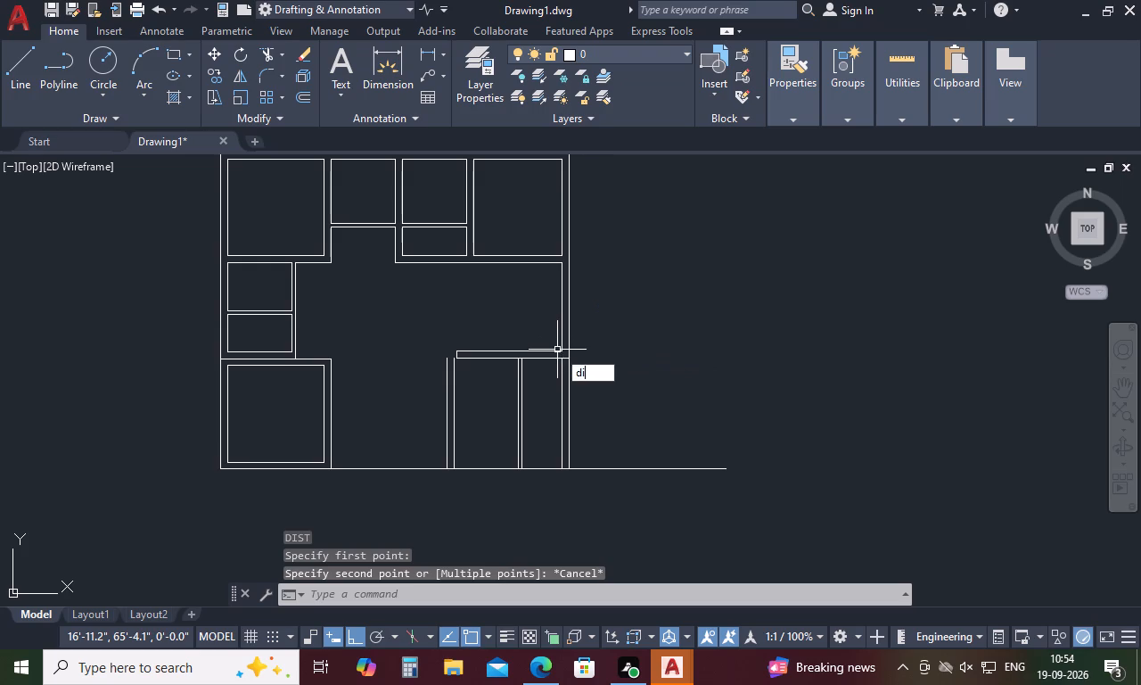
pyautogui.press('space')
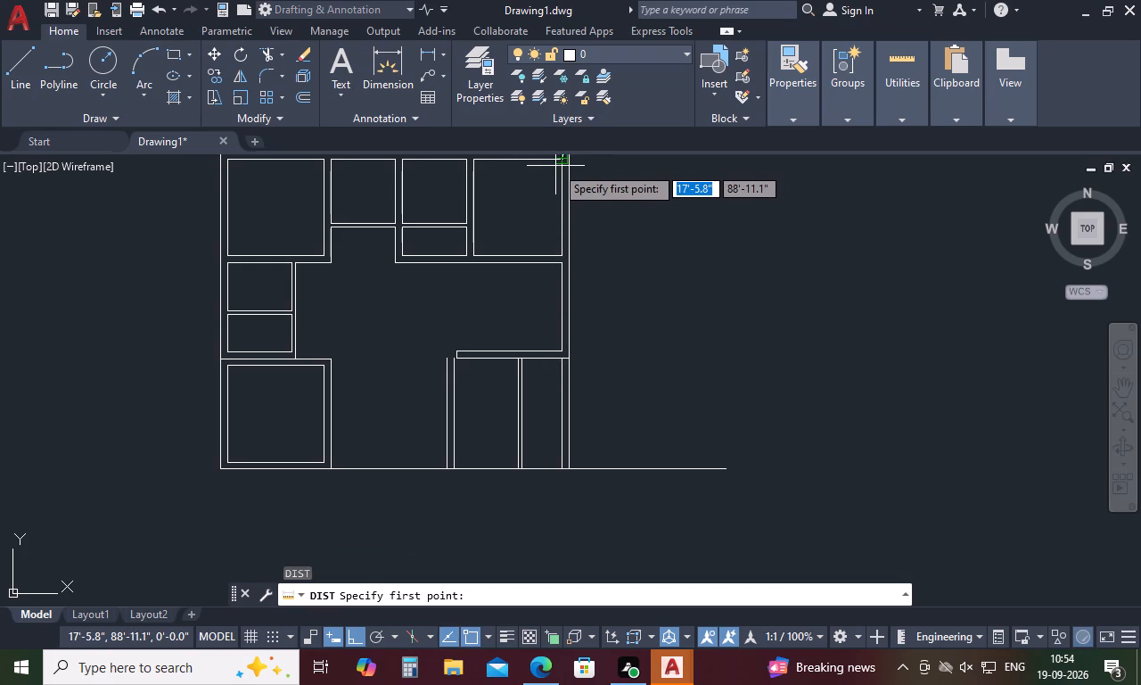
pyautogui.click(558, 161)
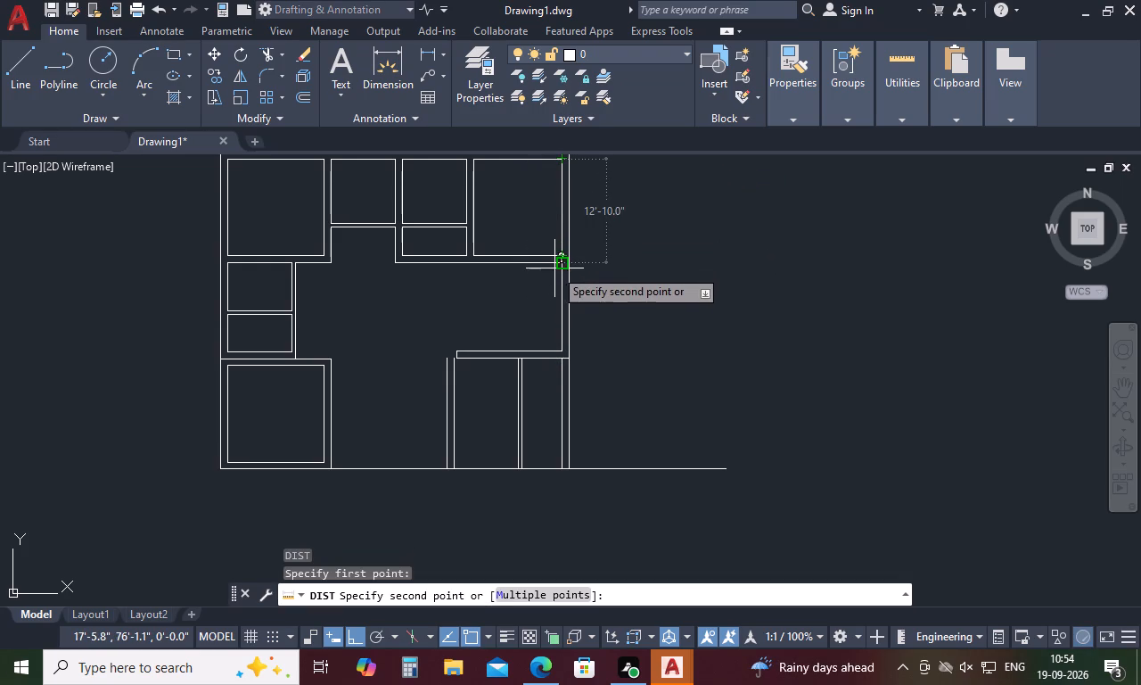
pyautogui.press('Escape')
pyautogui.press('space')
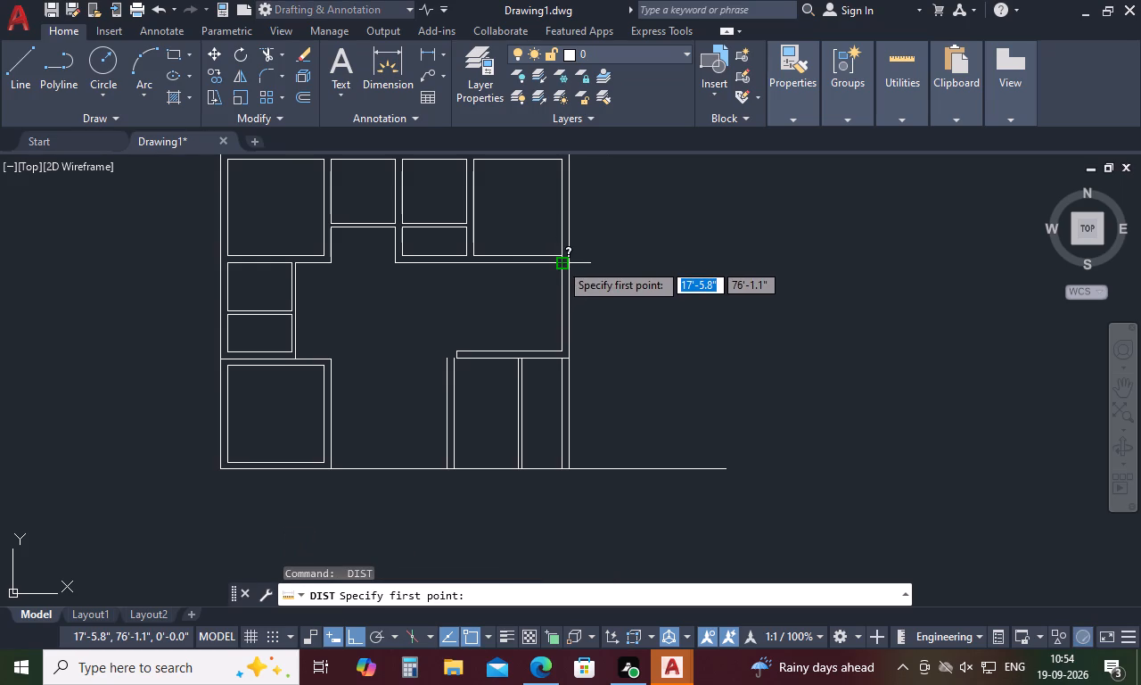
pyautogui.click(560, 262)
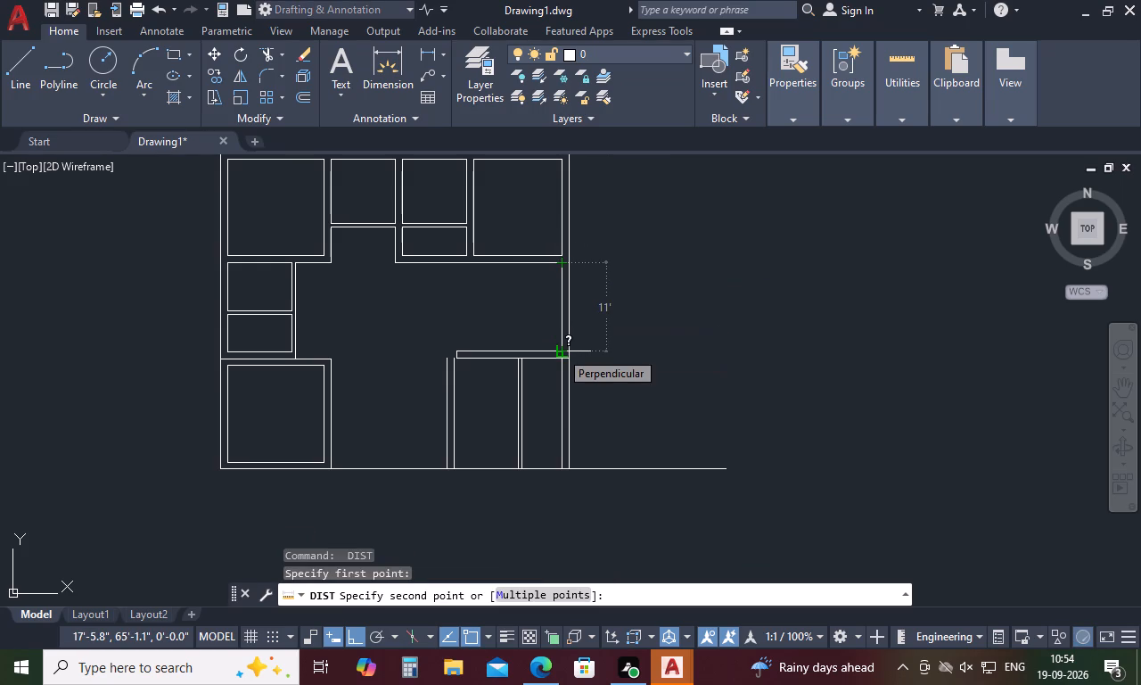
pyautogui.press('space')
# Recheck the distance along the right wall's inner face from the hall's bottom wall down to the baseline.
pyautogui.press('space')
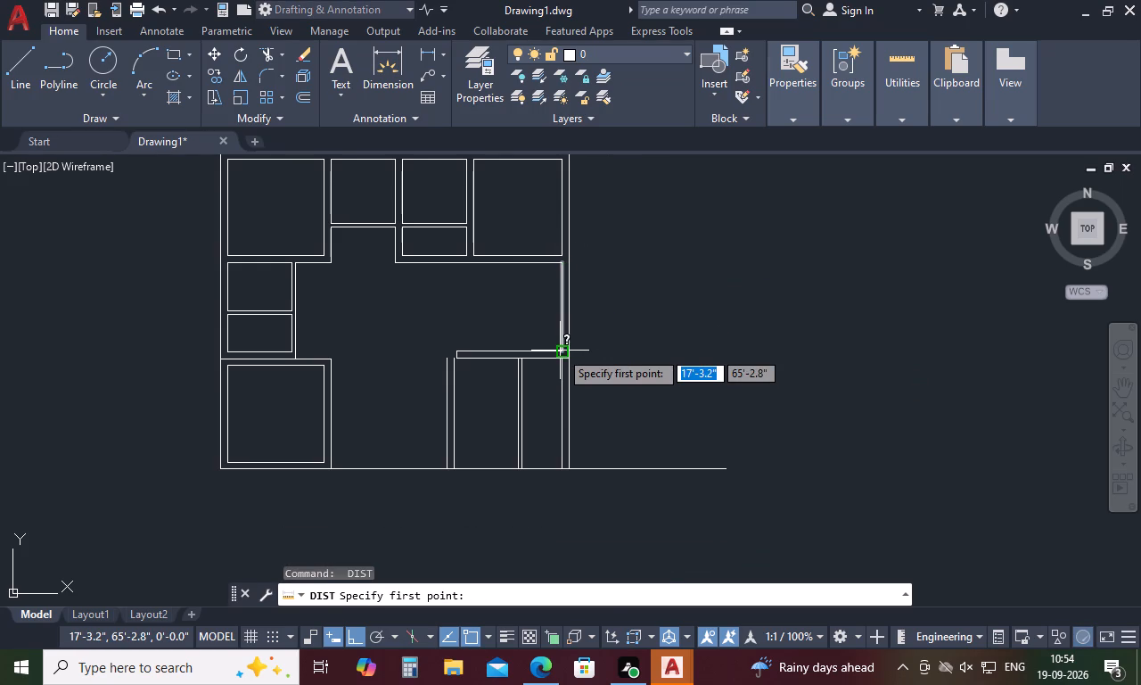
pyautogui.click(560, 359)
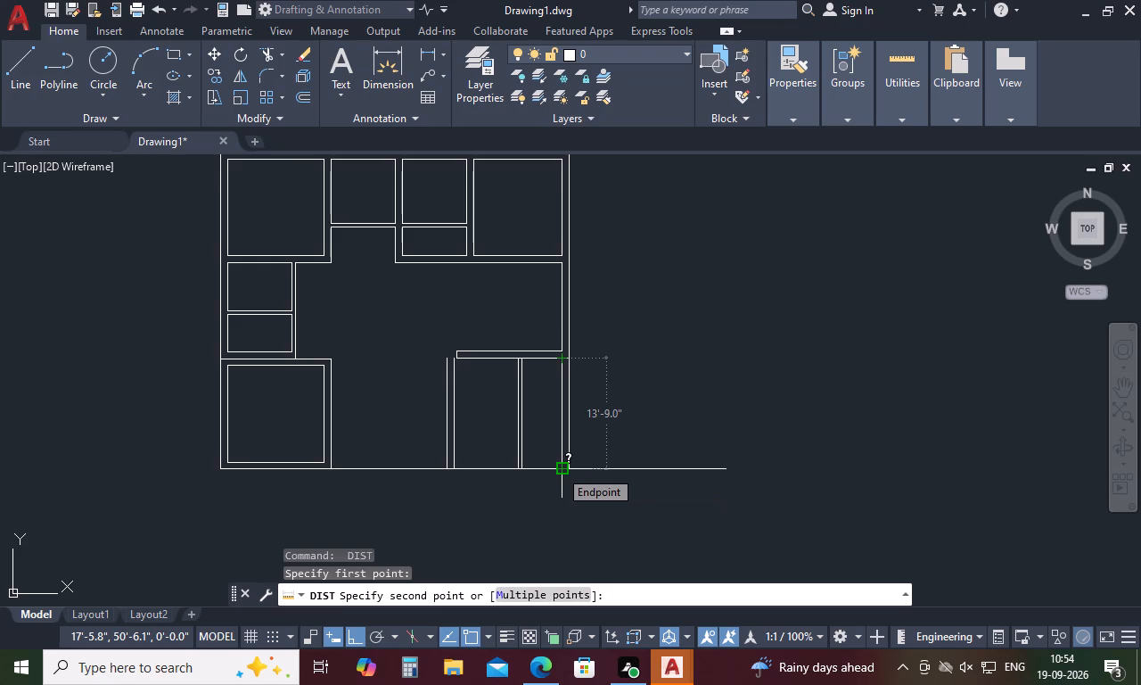
pyautogui.press('Escape')
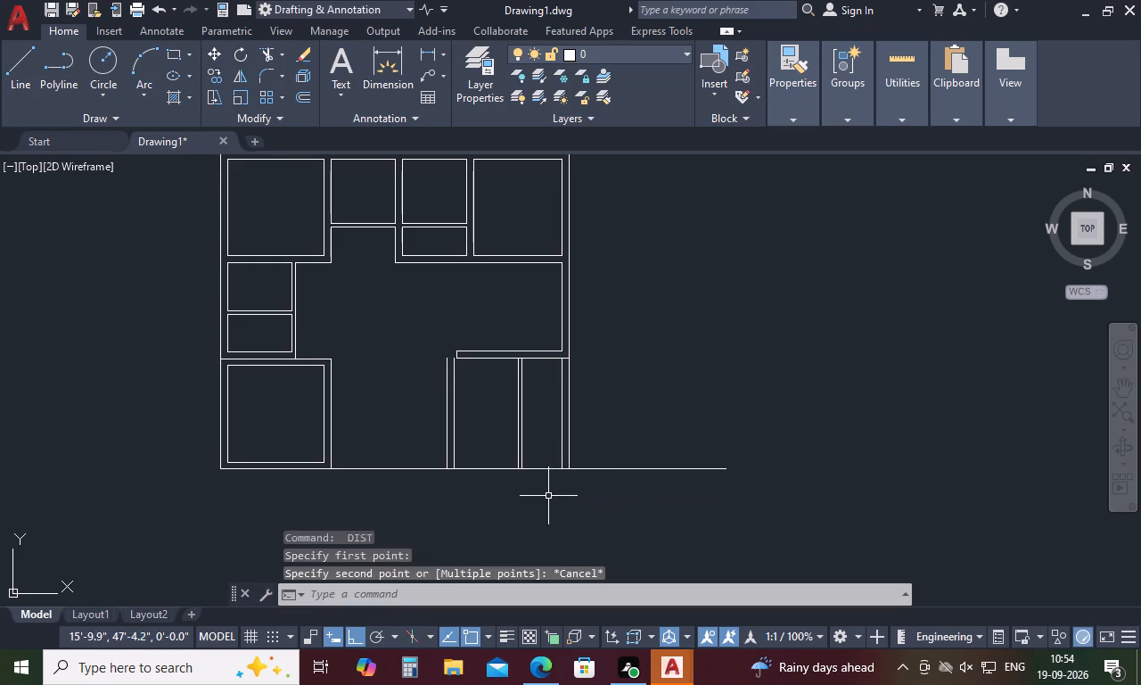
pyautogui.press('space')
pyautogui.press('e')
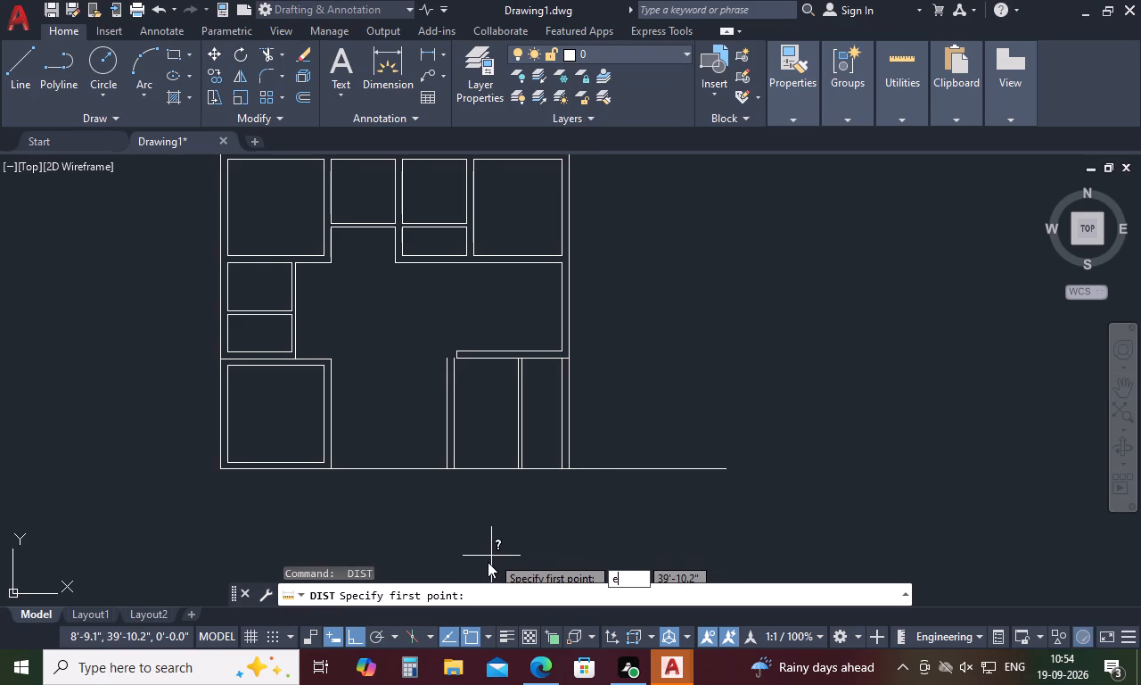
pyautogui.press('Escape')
# Trim away both lines of the hall's right-hand bottom wall, along with its end cap and the leftover piece at the right wall.
pyautogui.write('tr')
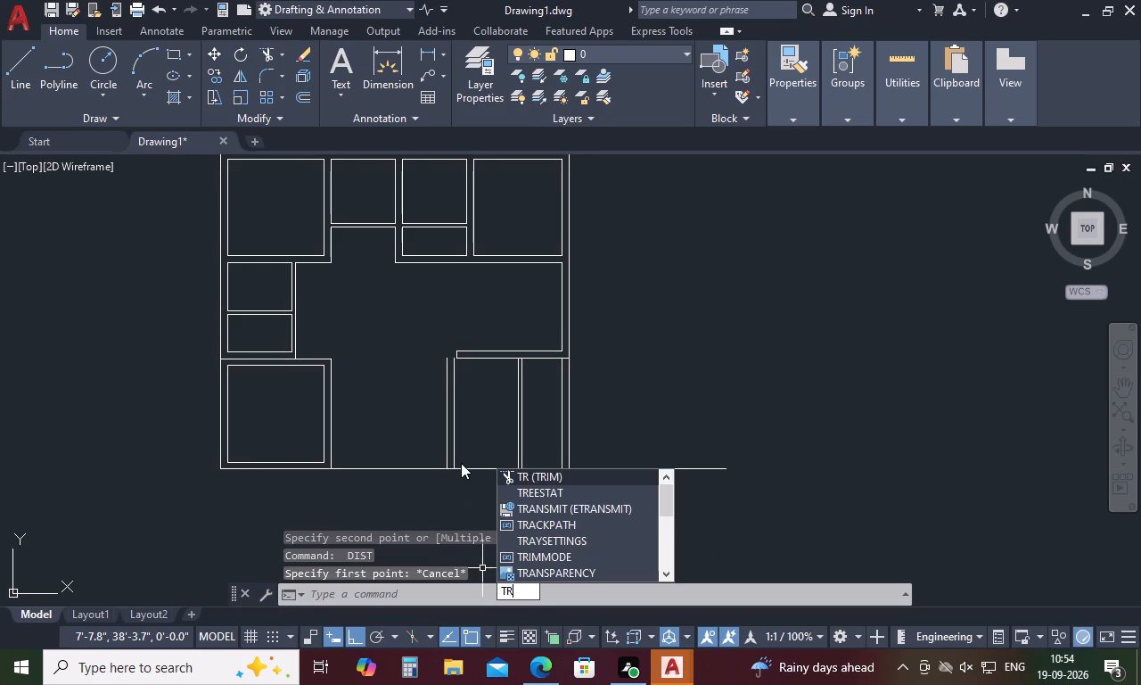
pyautogui.press('space')
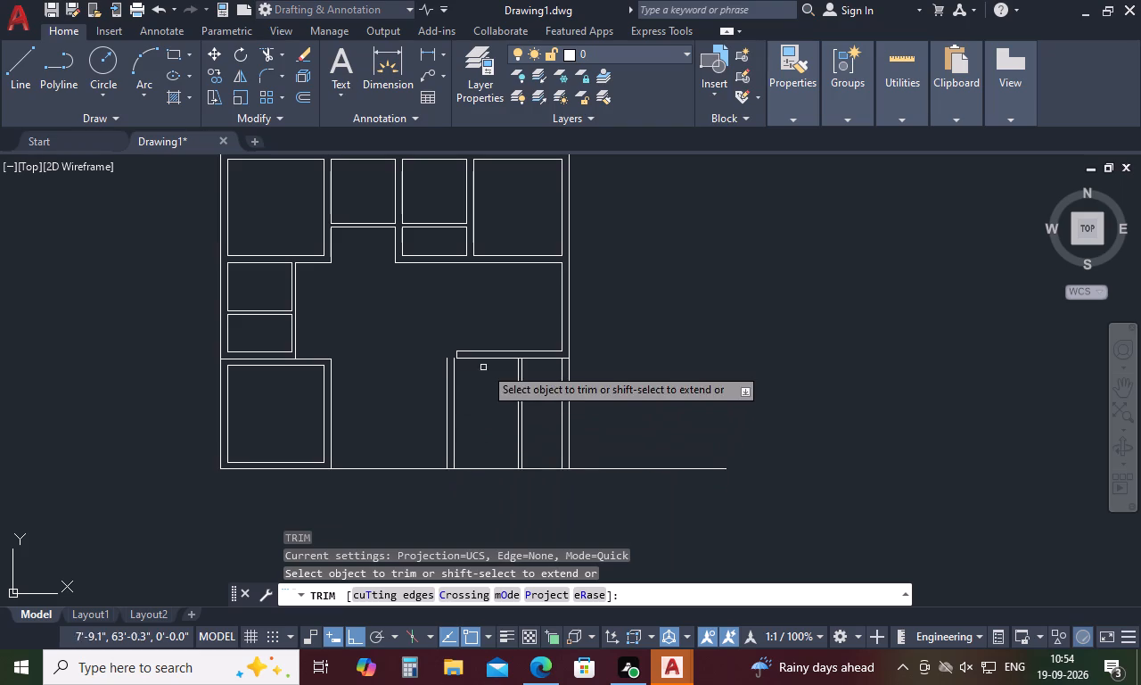
pyautogui.moveTo(497, 343); pyautogui.dragTo(486, 380)
pyautogui.moveTo(529, 351); pyautogui.dragTo(533, 365)
pyautogui.click(535, 371)
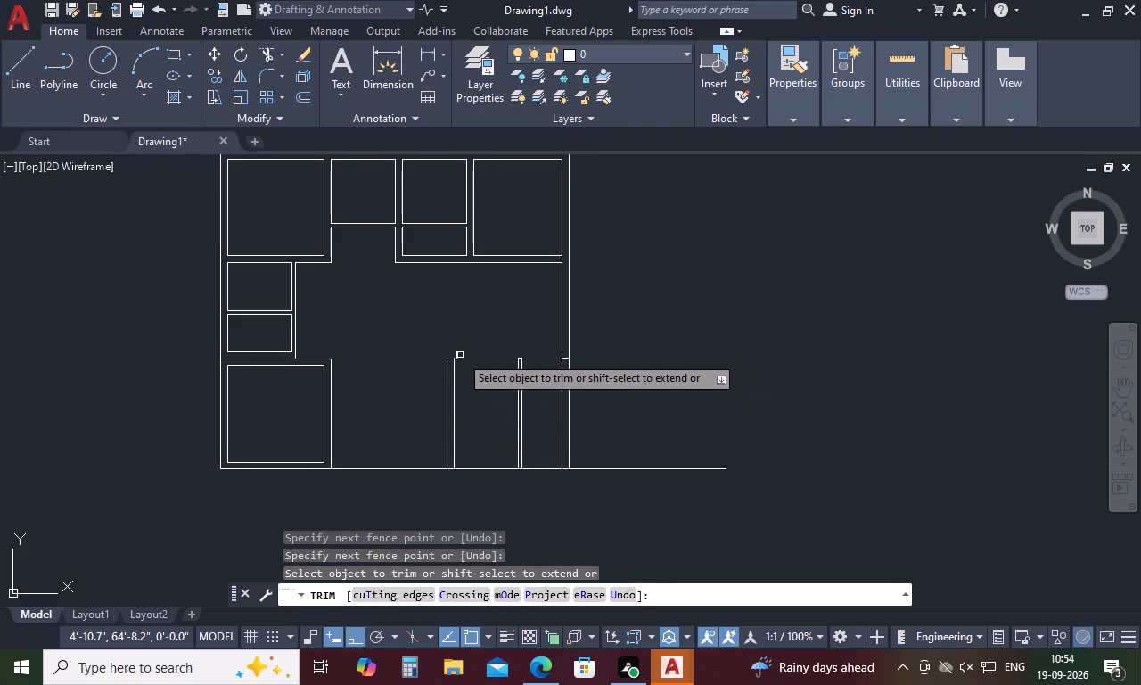
pyautogui.click(458, 354)
pyautogui.scroll(3, 565, 351)
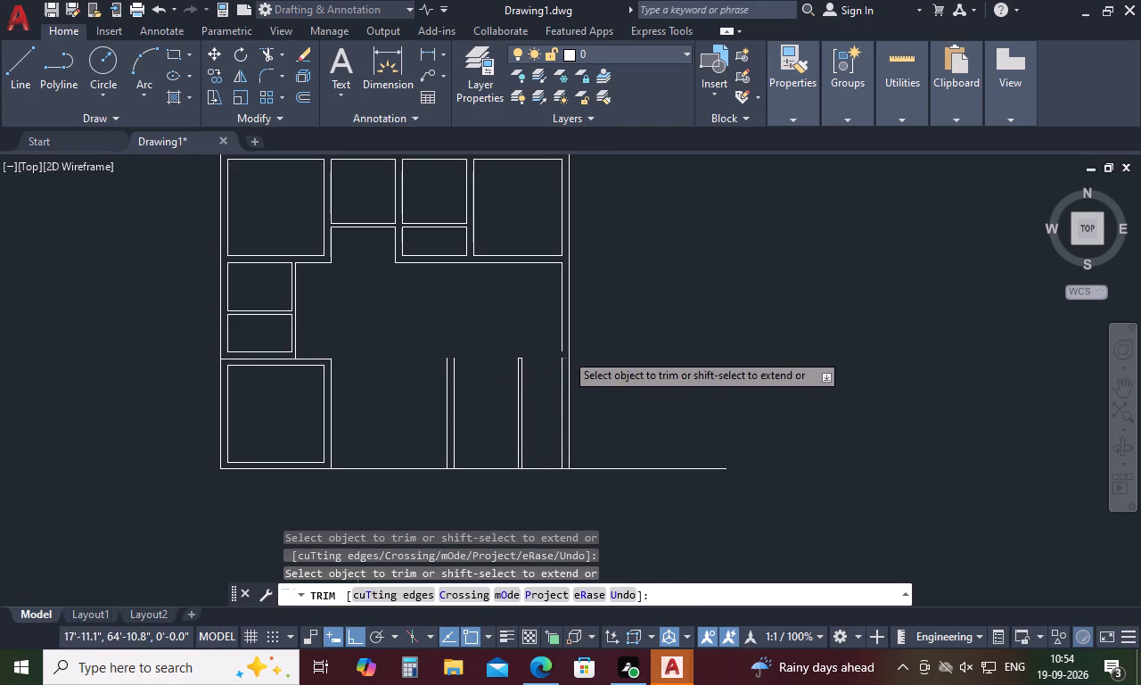
pyautogui.moveTo(543, 365); pyautogui.dragTo(557, 411)
pyautogui.scroll(-4, 561, 395)
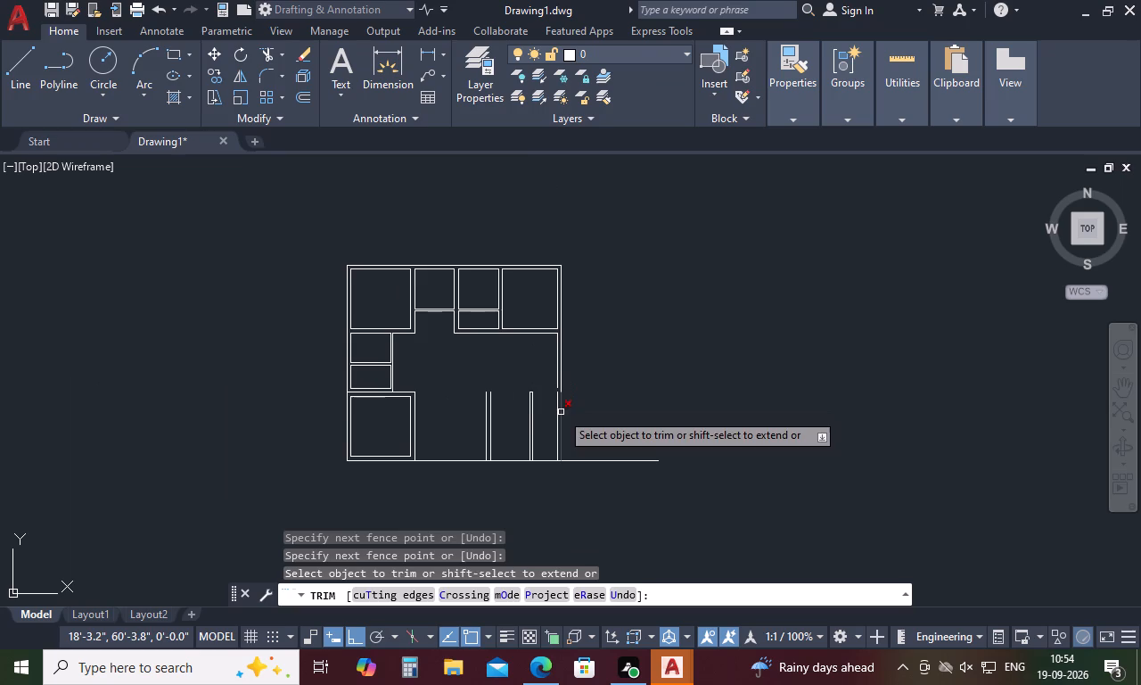
pyautogui.press('Escape')
# Extend the upper line of the lower-left room's top wall across the partitions to the right wall's inner face.
pyautogui.press('e')
pyautogui.press('x')
pyautogui.press('space')
pyautogui.scroll(4, 383, 393)
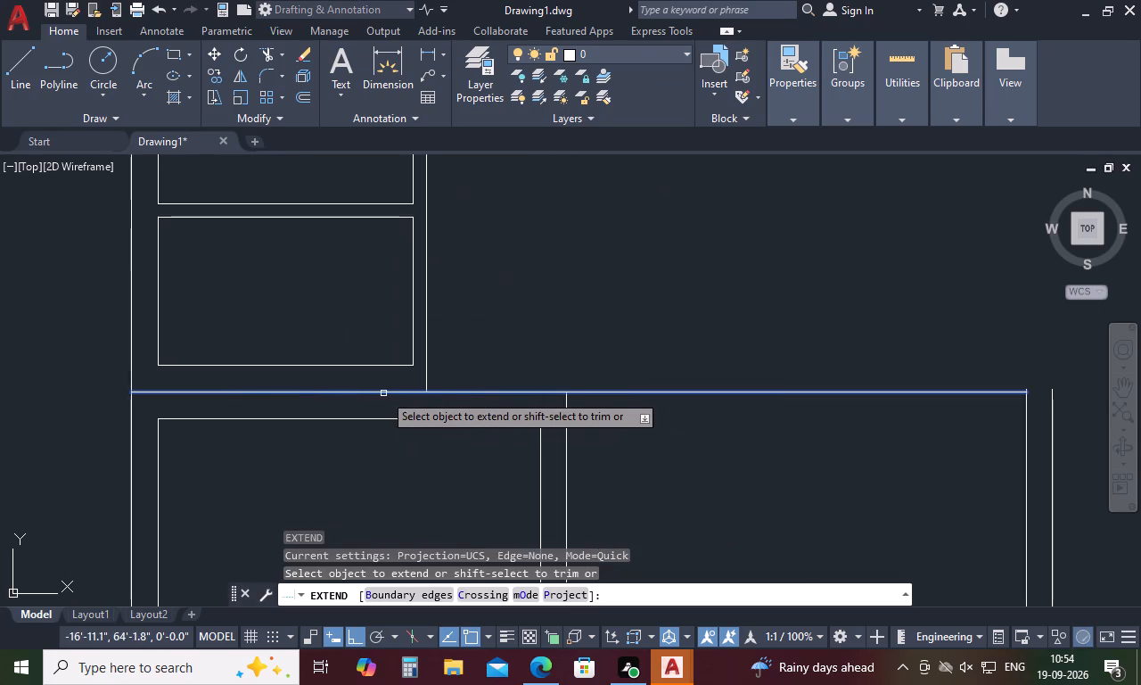
pyautogui.click(496, 392)
pyautogui.scroll(-4, 581, 378)
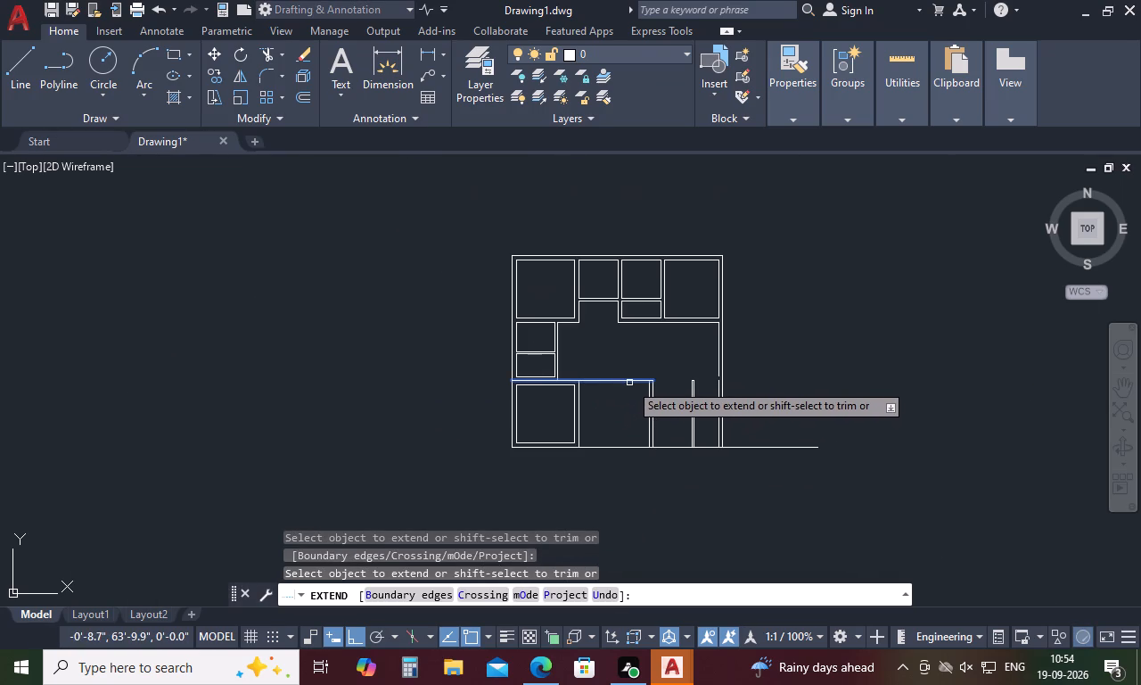
pyautogui.click(629, 383)
pyautogui.click(643, 383)
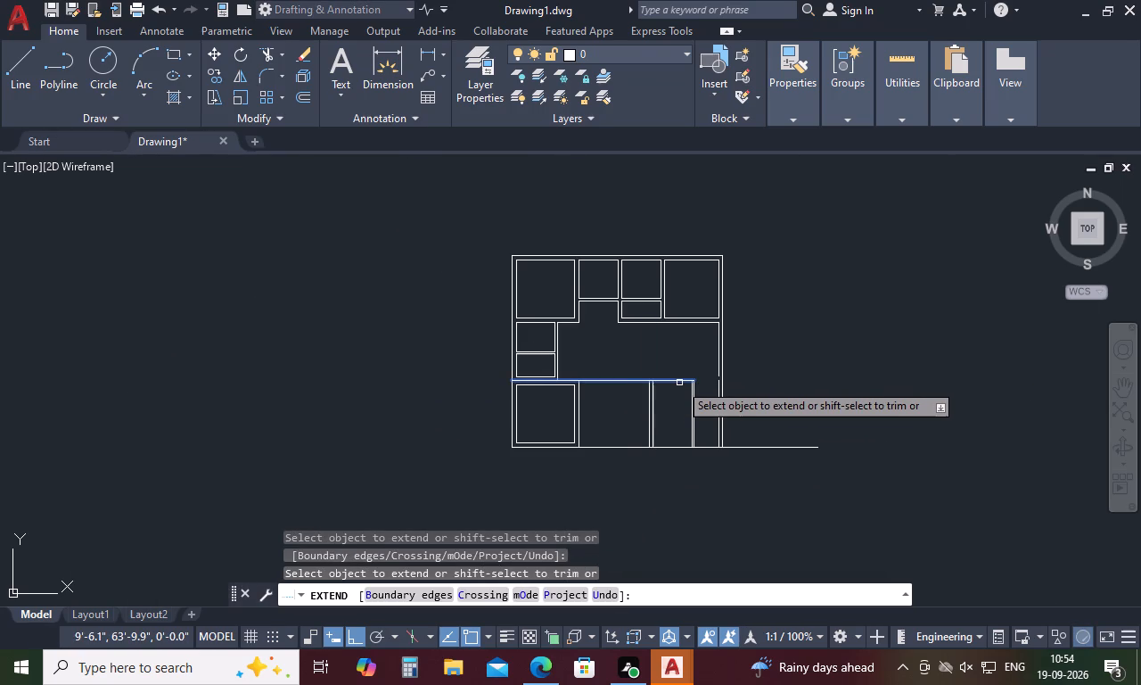
pyautogui.click(679, 382)
pyautogui.click(678, 383)
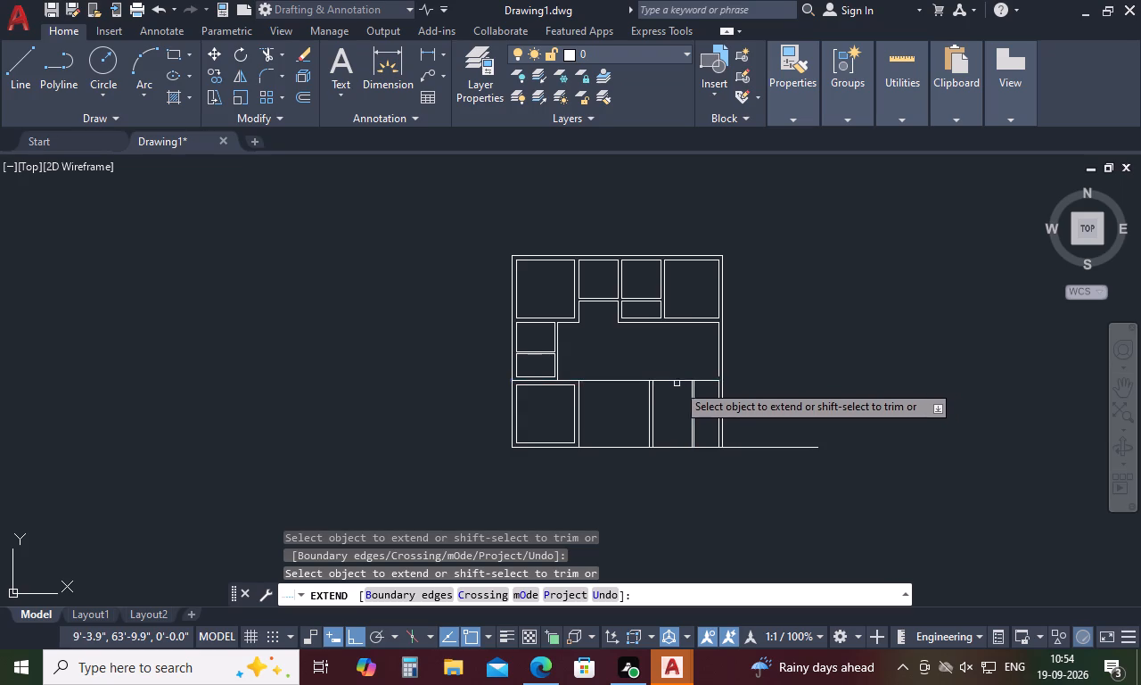
# Extend the lower line of the lower-left room's top wall across the partitions to the right wall's inner face.
pyautogui.click(564, 387)
pyautogui.scroll(2, 569, 386)
pyautogui.click(570, 386)
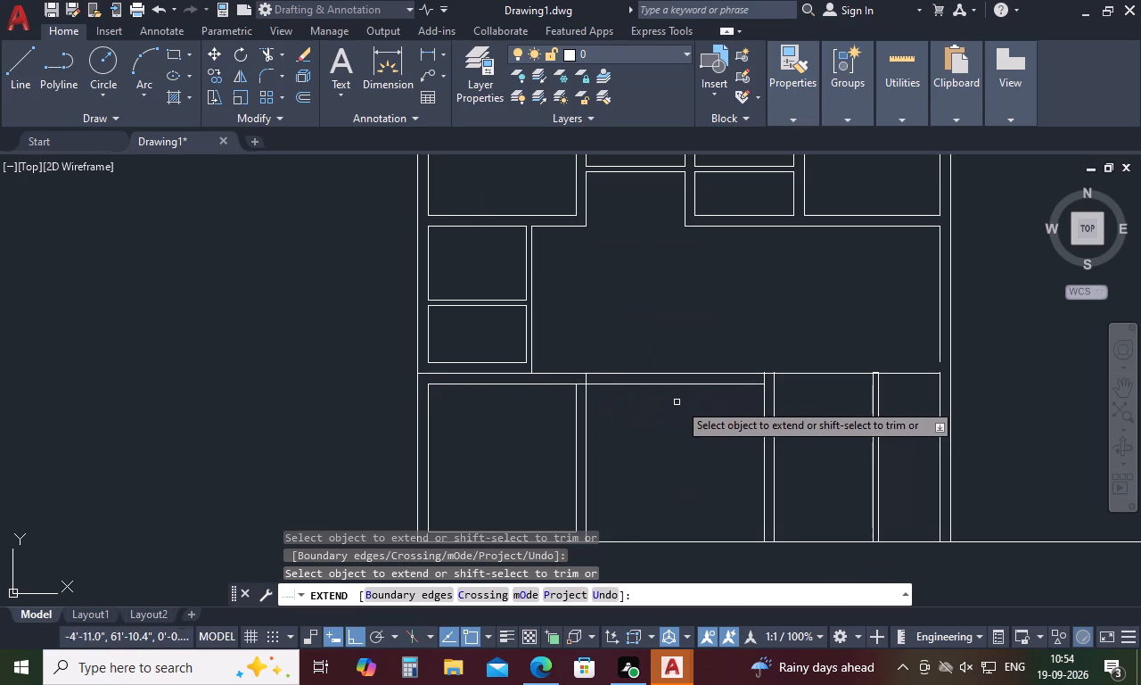
pyautogui.click(737, 383)
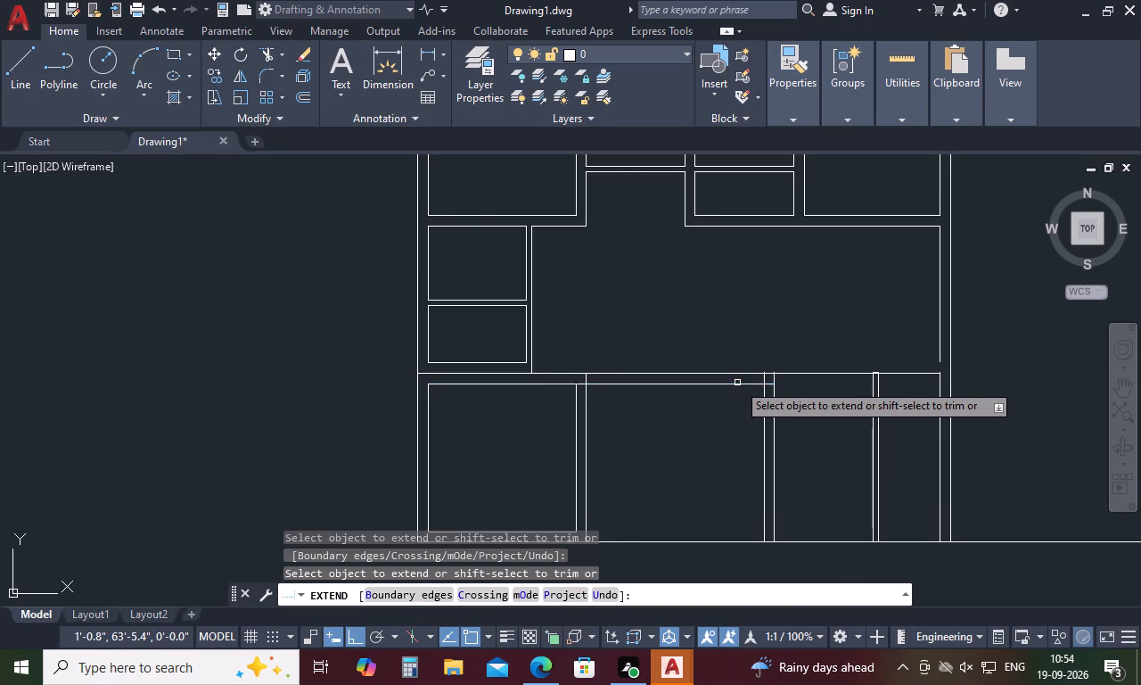
pyautogui.click(755, 385)
pyautogui.click(789, 386)
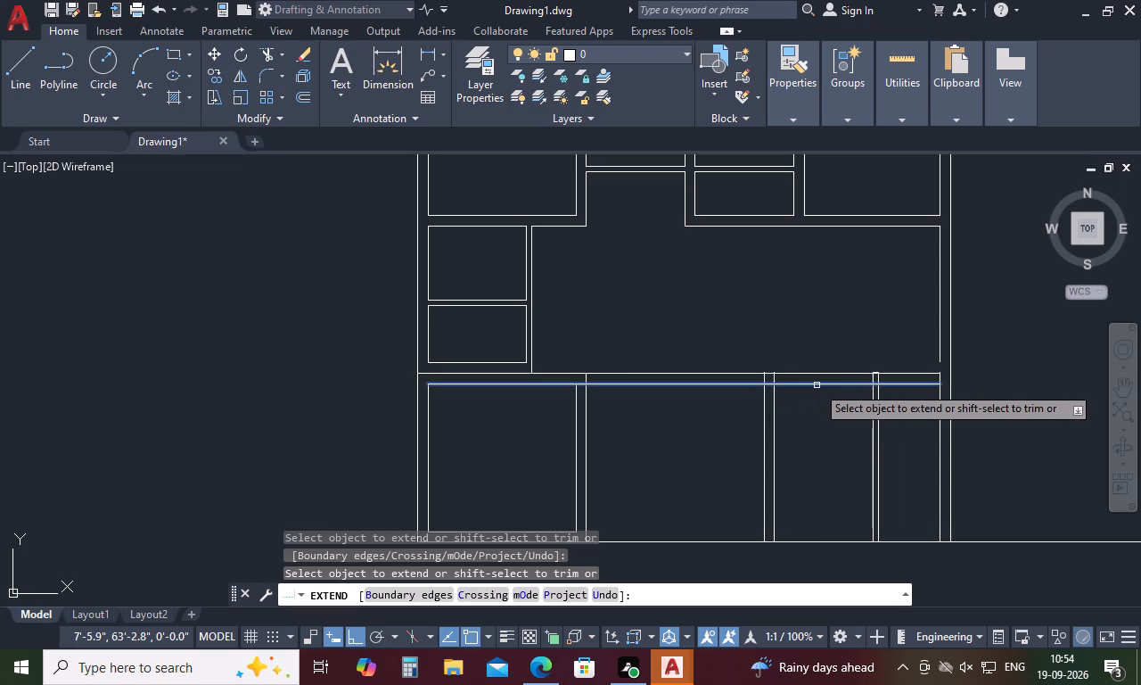
pyautogui.click(817, 385)
pyautogui.press('Escape')
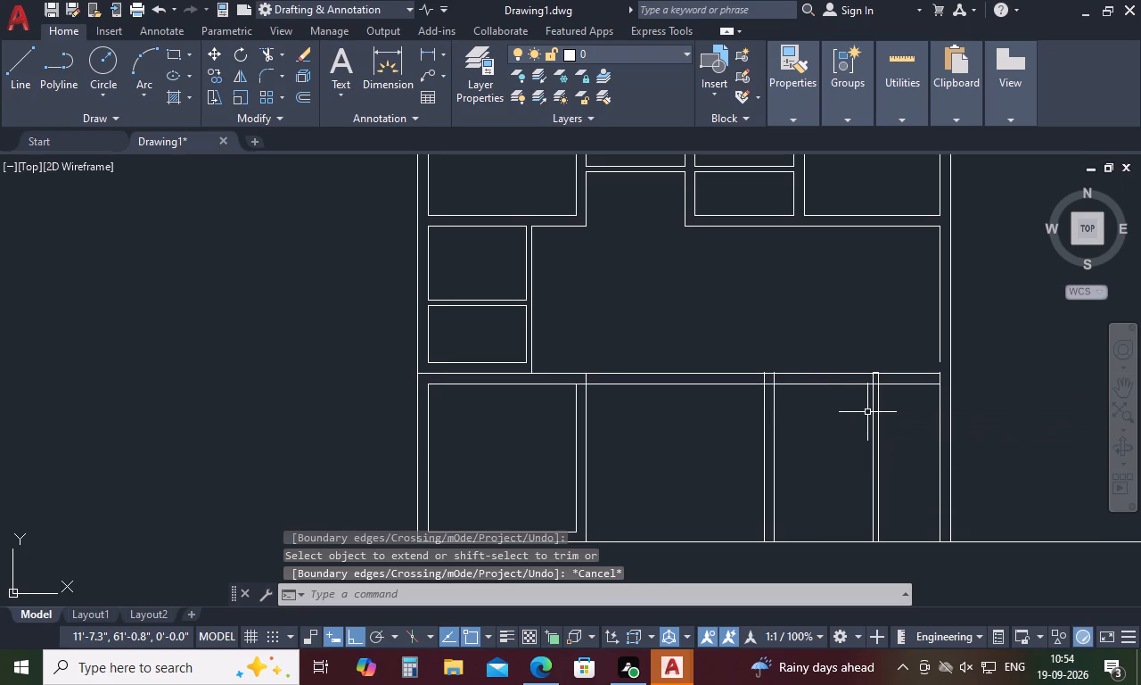
pyautogui.press('r')
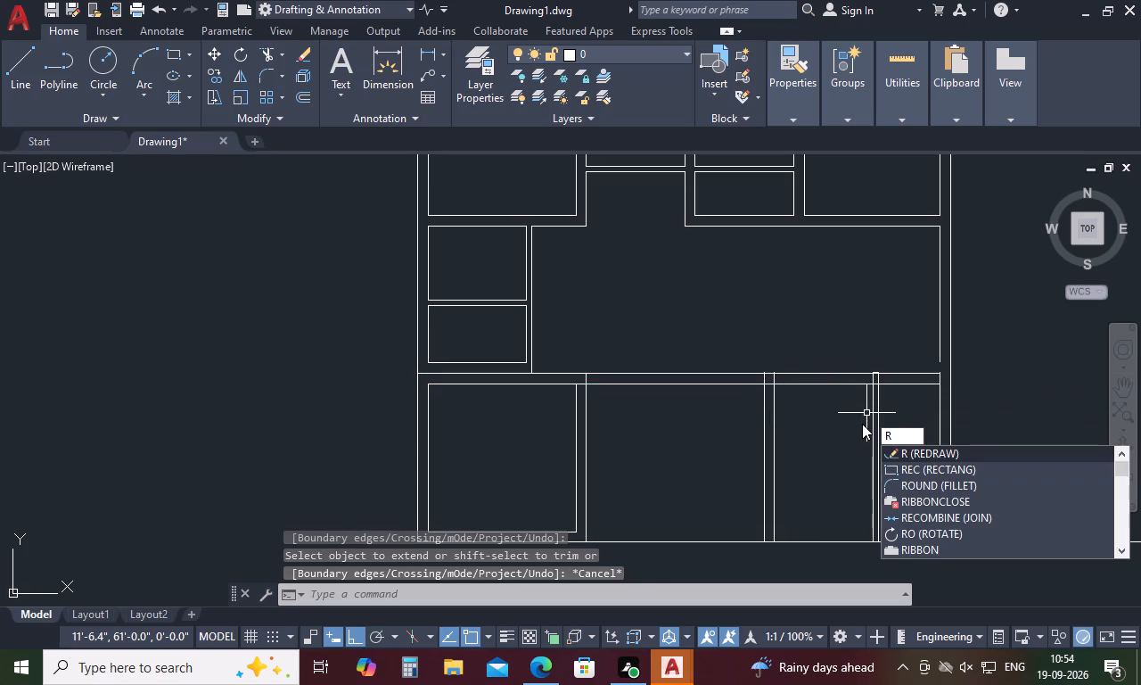
pyautogui.press('Escape')
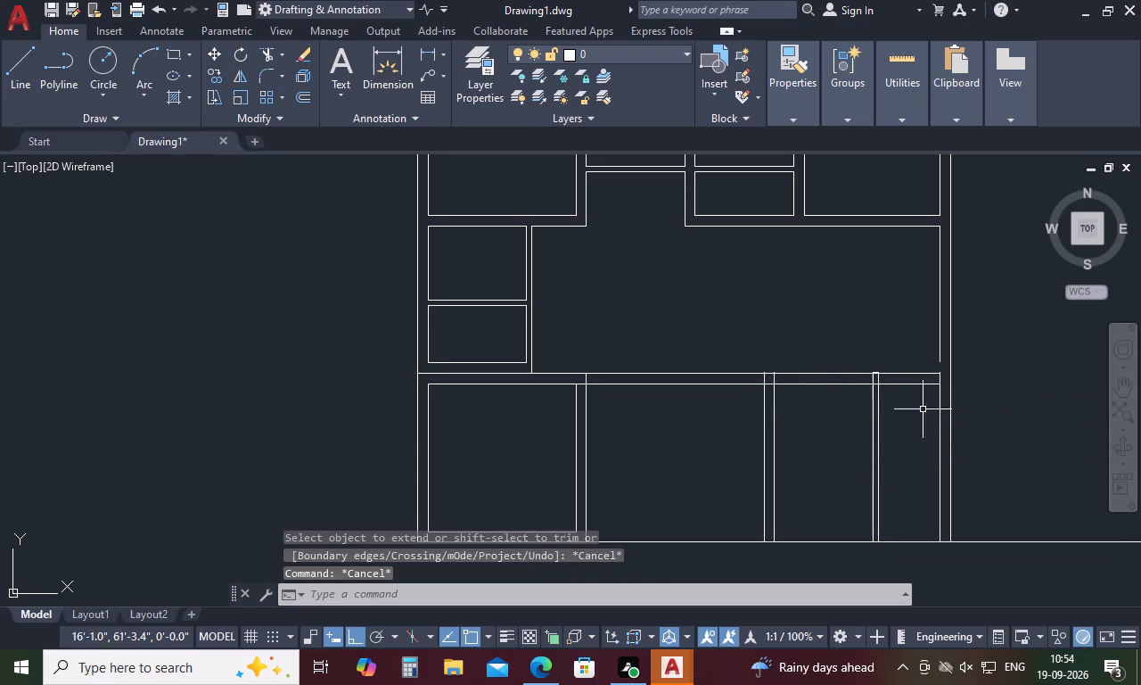
# Join the upper and lower segments of the right wall's inner face into one line.
pyautogui.click(940, 433)
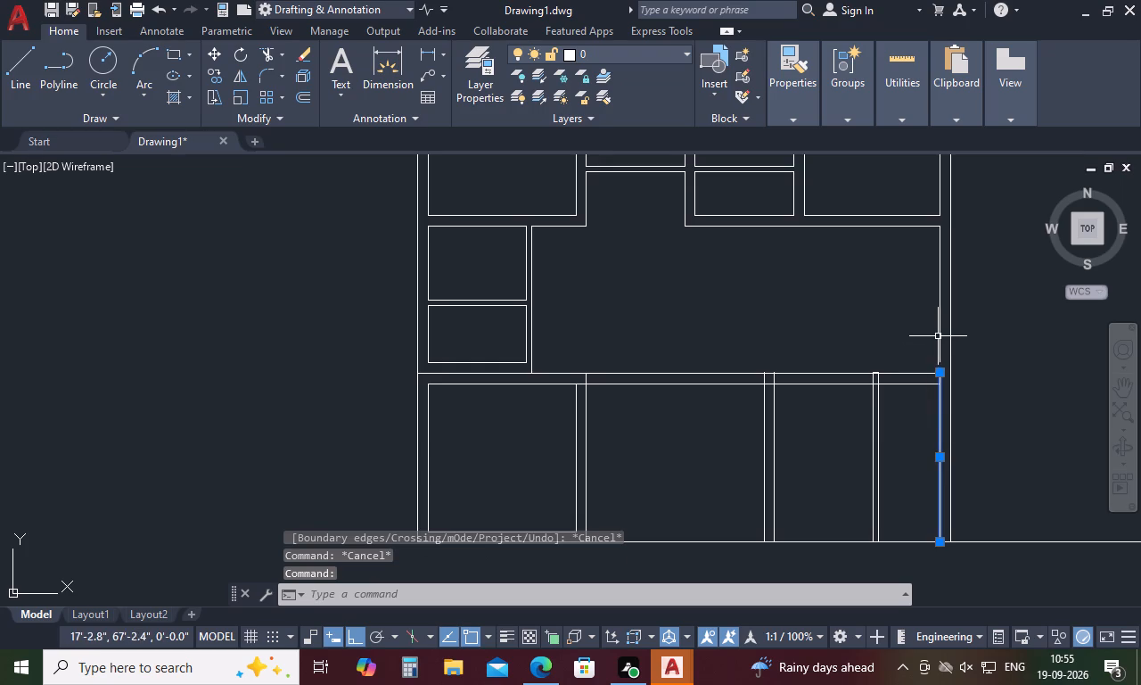
pyautogui.click(939, 333)
pyautogui.press('j')
pyautogui.press('space')
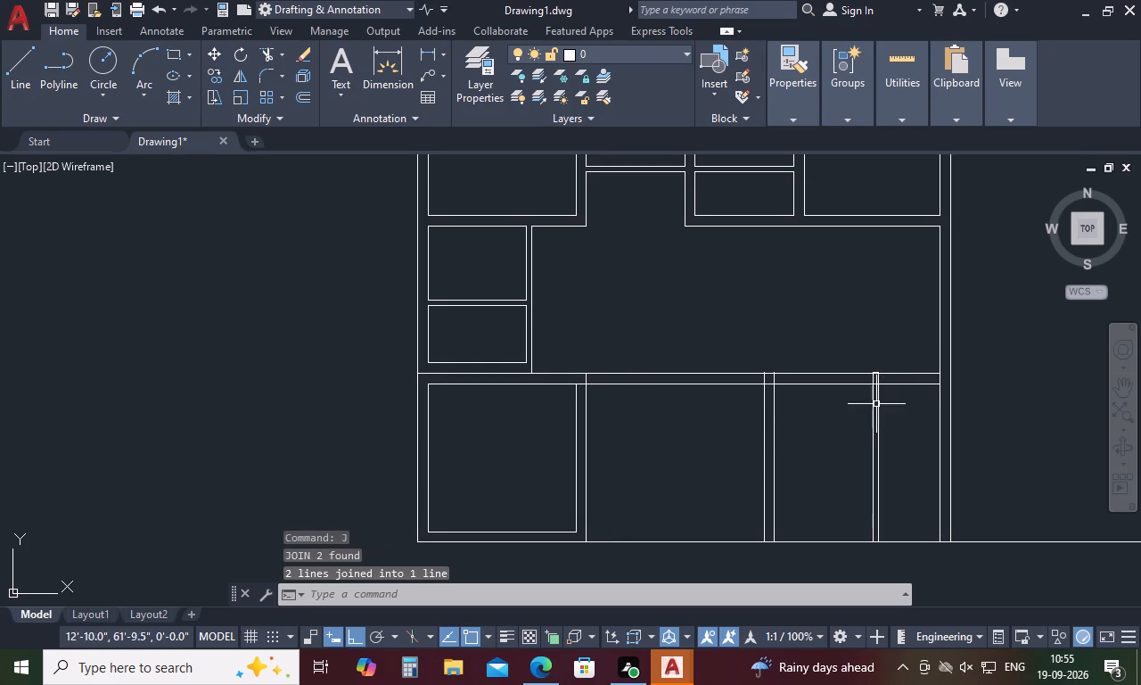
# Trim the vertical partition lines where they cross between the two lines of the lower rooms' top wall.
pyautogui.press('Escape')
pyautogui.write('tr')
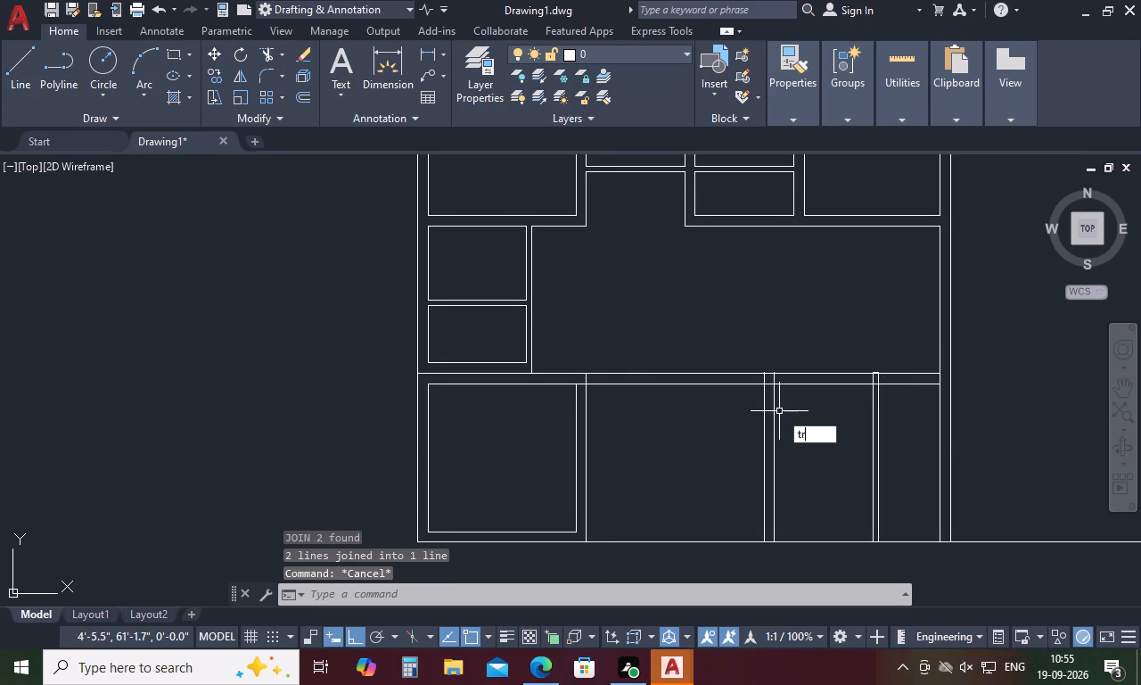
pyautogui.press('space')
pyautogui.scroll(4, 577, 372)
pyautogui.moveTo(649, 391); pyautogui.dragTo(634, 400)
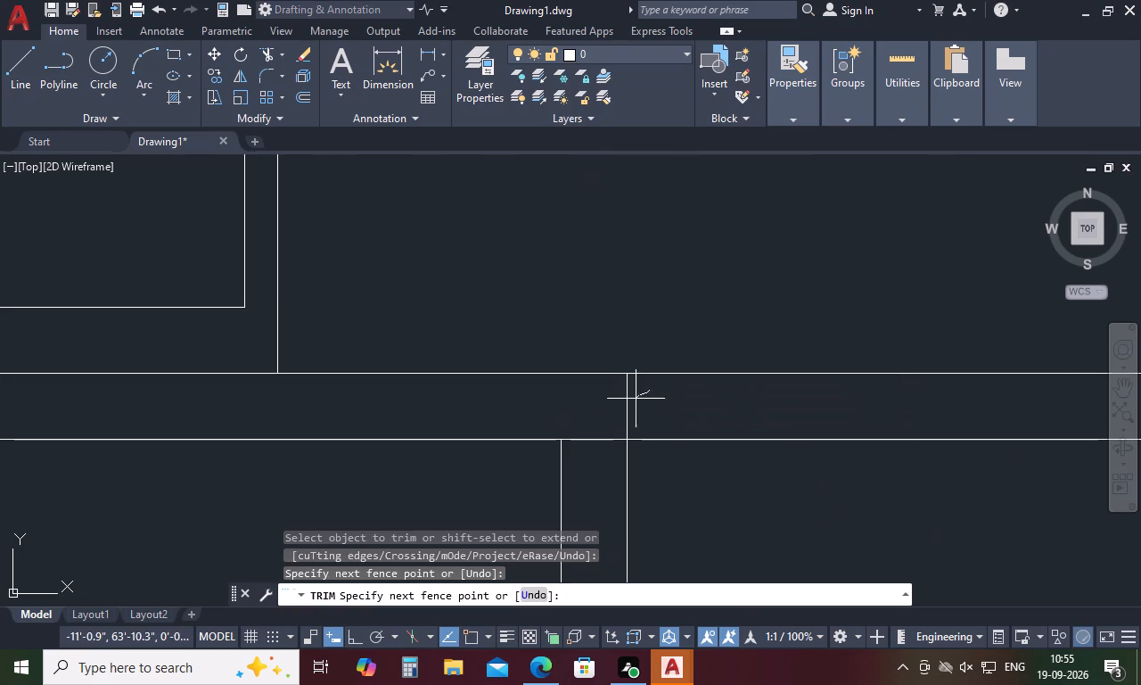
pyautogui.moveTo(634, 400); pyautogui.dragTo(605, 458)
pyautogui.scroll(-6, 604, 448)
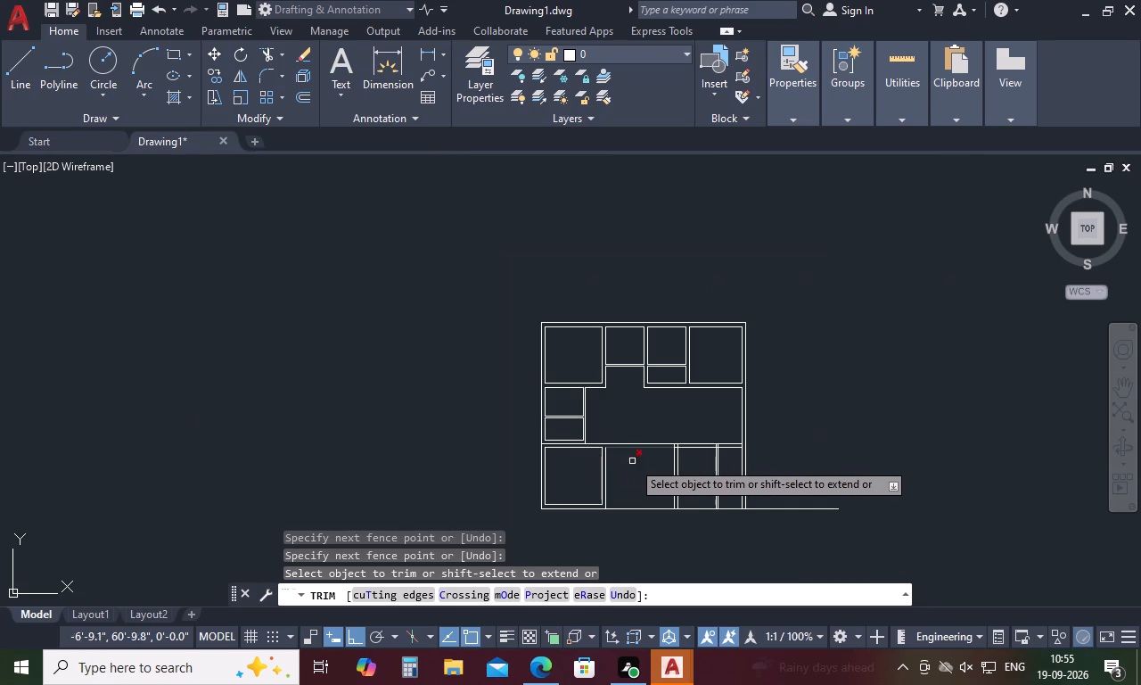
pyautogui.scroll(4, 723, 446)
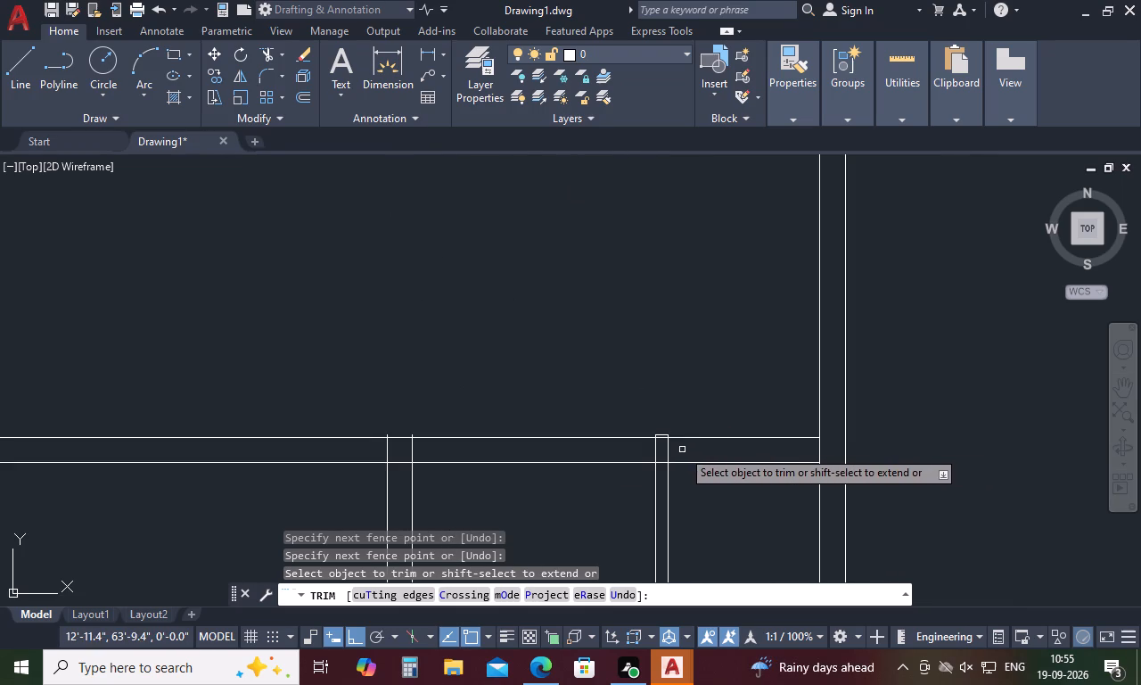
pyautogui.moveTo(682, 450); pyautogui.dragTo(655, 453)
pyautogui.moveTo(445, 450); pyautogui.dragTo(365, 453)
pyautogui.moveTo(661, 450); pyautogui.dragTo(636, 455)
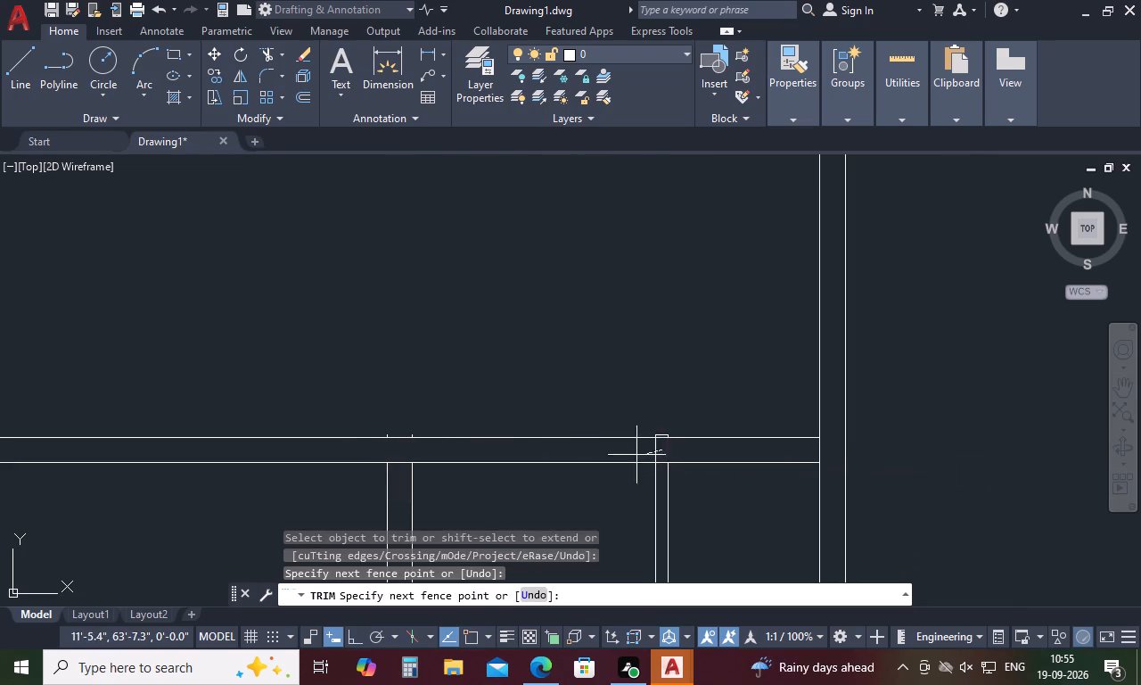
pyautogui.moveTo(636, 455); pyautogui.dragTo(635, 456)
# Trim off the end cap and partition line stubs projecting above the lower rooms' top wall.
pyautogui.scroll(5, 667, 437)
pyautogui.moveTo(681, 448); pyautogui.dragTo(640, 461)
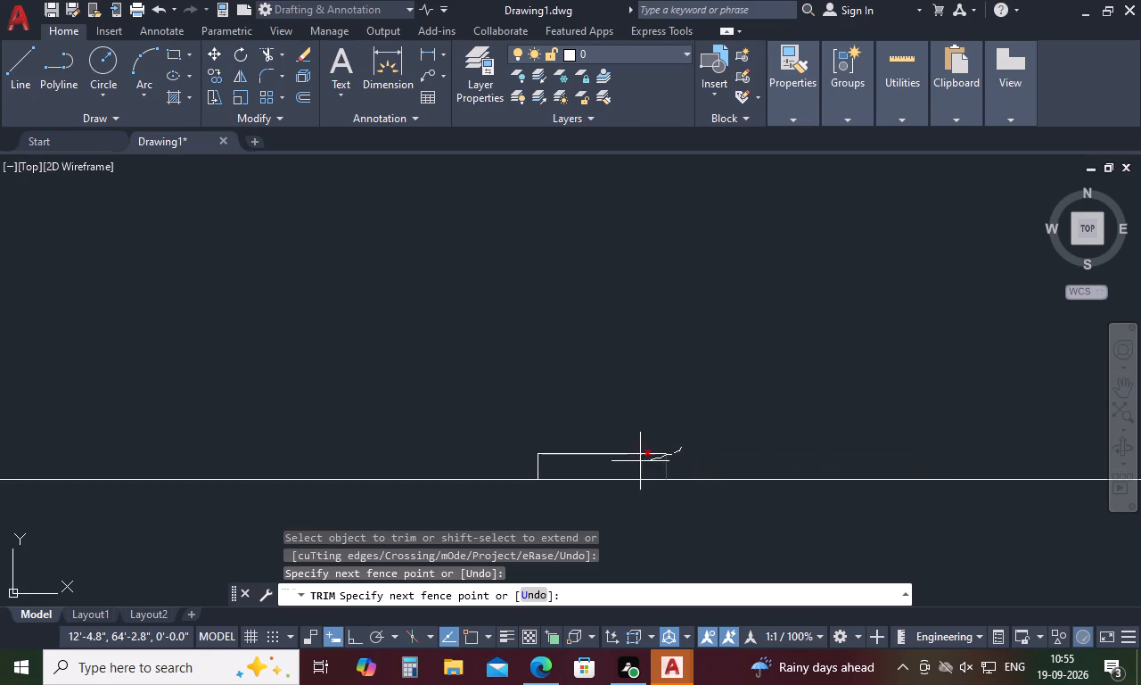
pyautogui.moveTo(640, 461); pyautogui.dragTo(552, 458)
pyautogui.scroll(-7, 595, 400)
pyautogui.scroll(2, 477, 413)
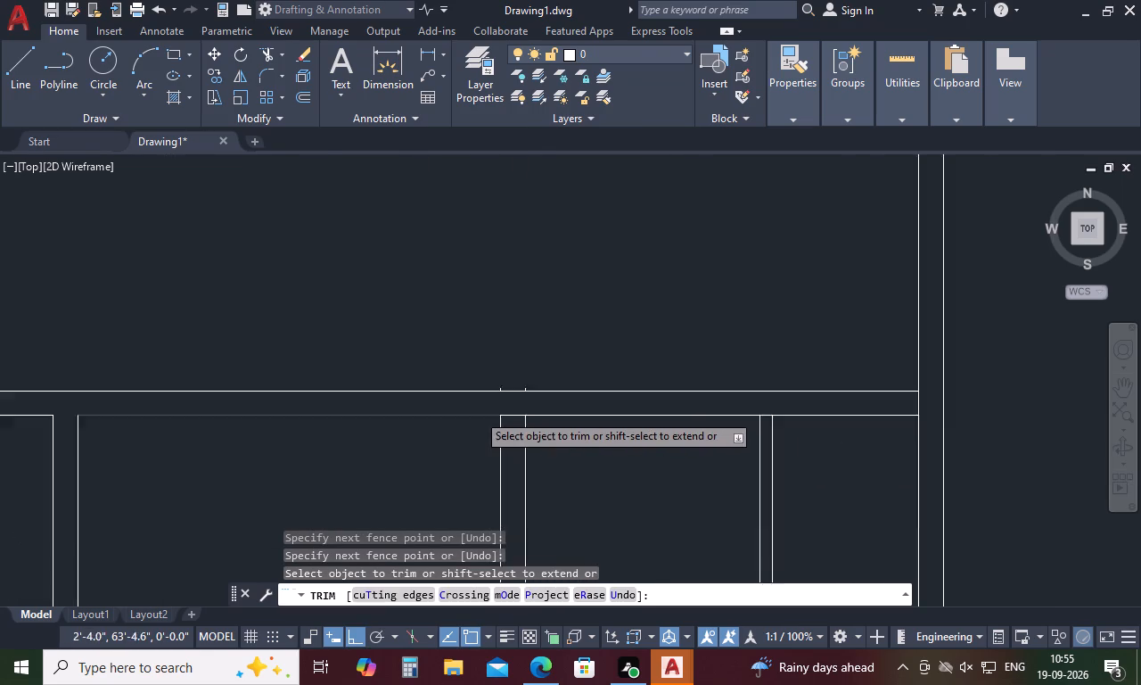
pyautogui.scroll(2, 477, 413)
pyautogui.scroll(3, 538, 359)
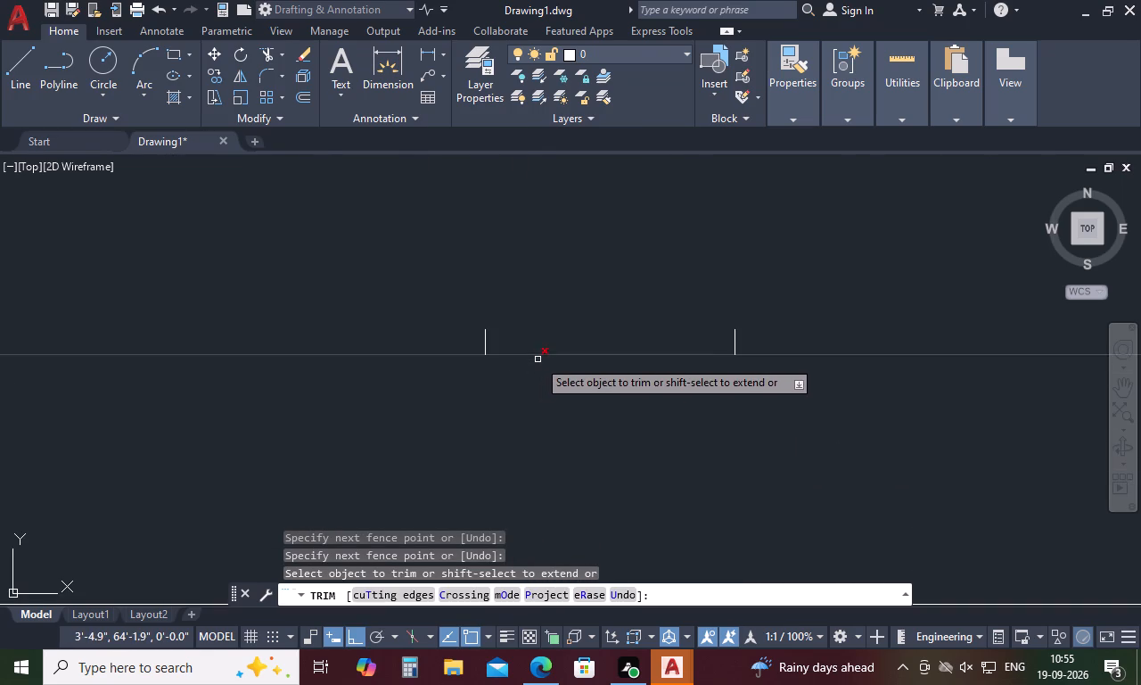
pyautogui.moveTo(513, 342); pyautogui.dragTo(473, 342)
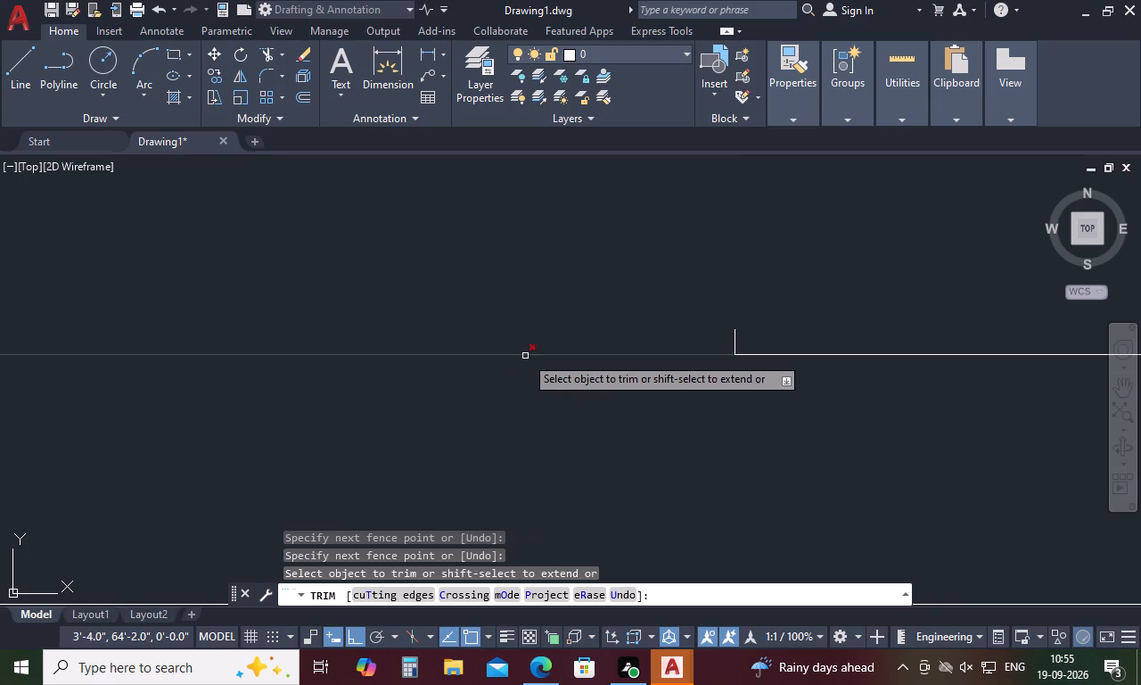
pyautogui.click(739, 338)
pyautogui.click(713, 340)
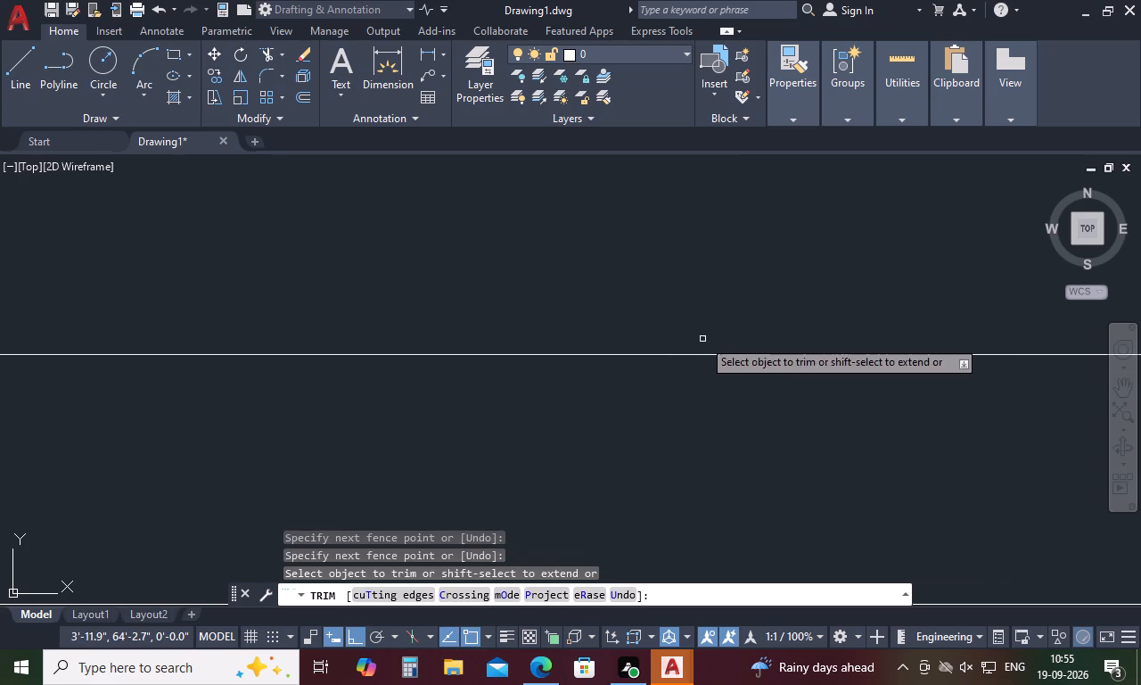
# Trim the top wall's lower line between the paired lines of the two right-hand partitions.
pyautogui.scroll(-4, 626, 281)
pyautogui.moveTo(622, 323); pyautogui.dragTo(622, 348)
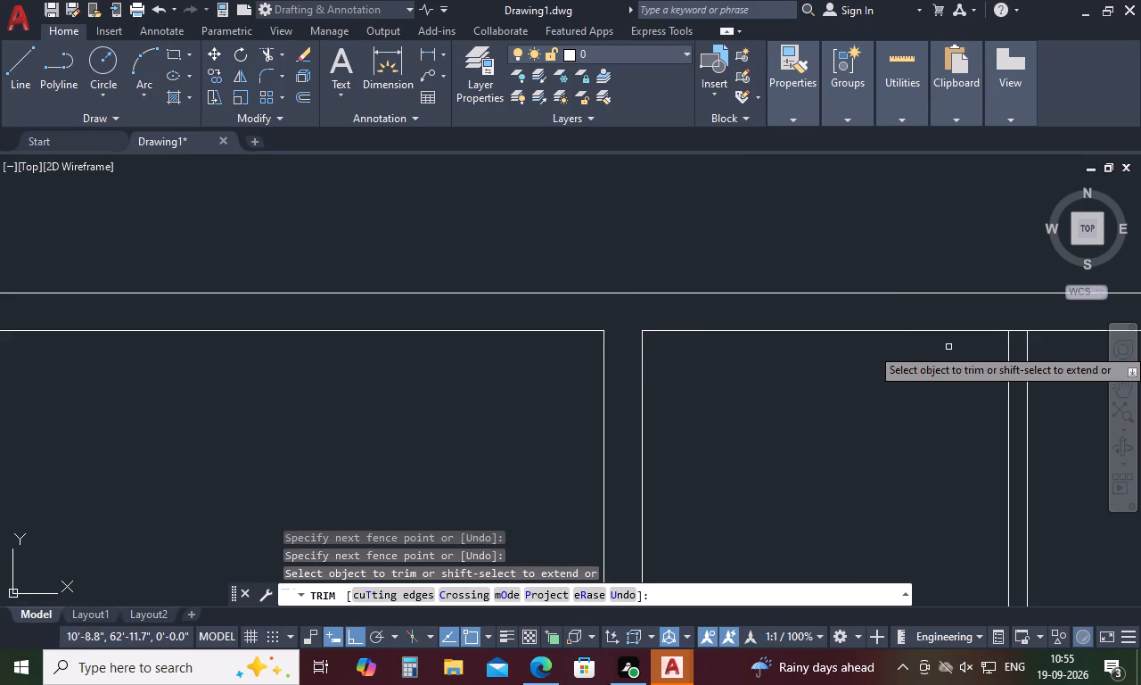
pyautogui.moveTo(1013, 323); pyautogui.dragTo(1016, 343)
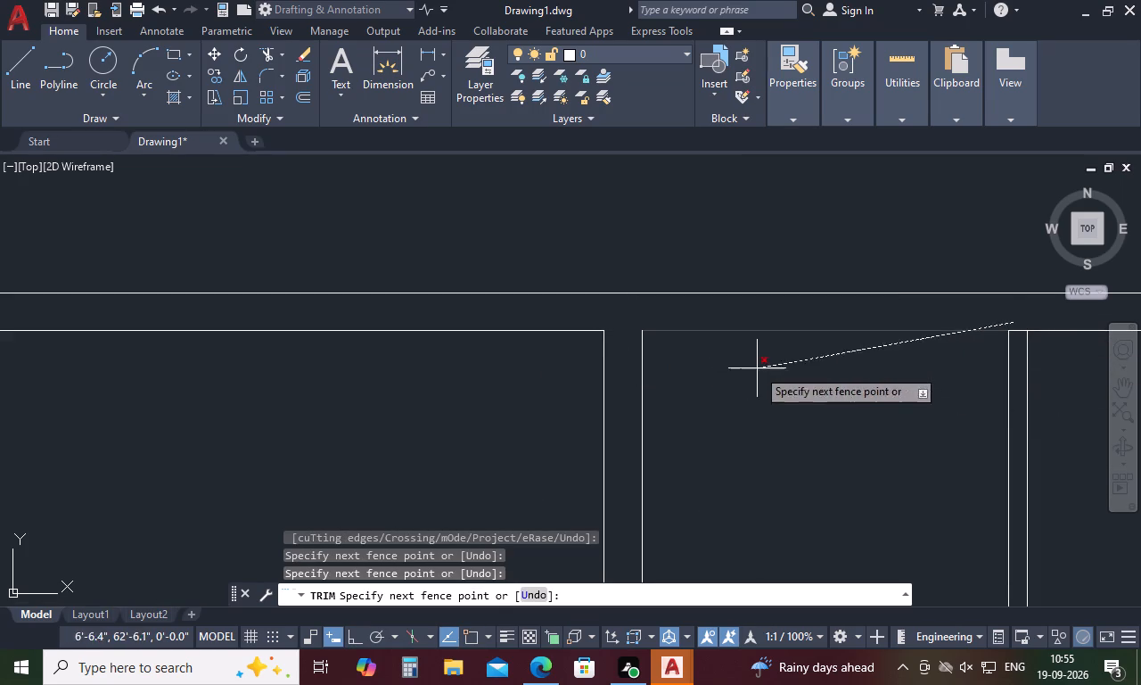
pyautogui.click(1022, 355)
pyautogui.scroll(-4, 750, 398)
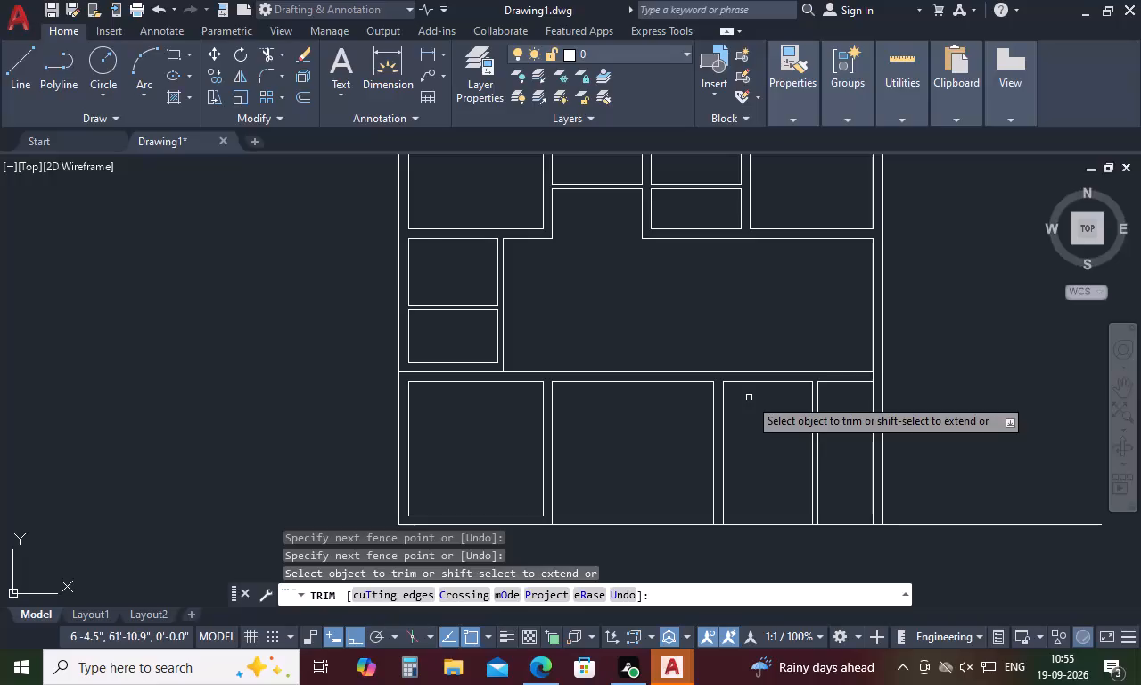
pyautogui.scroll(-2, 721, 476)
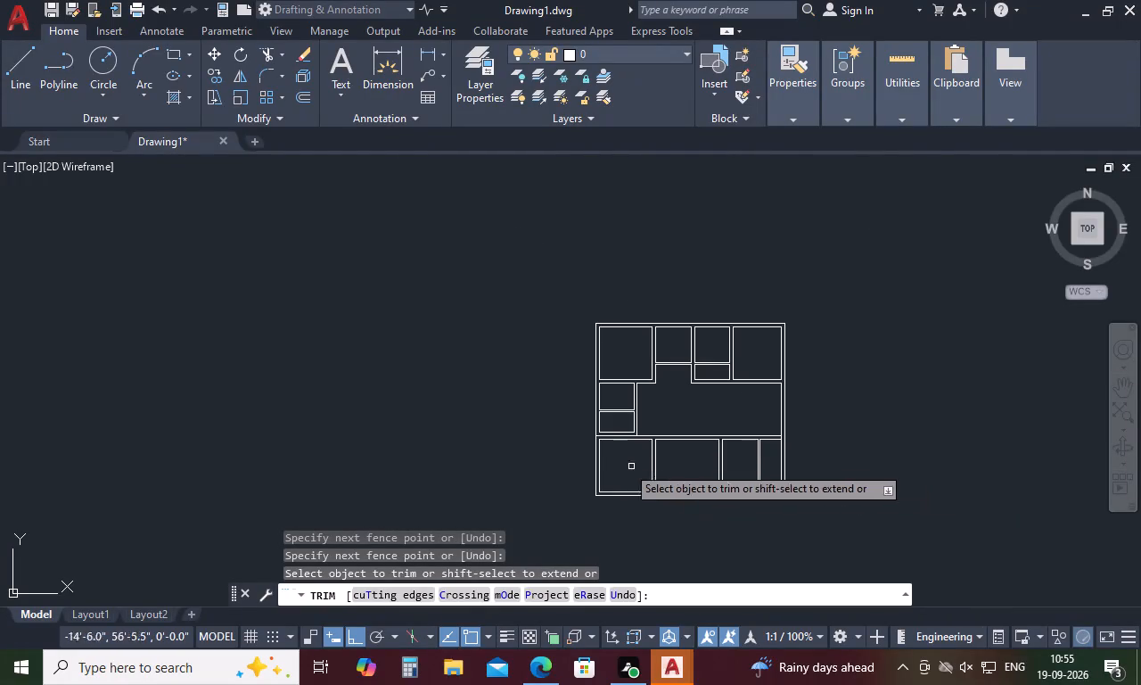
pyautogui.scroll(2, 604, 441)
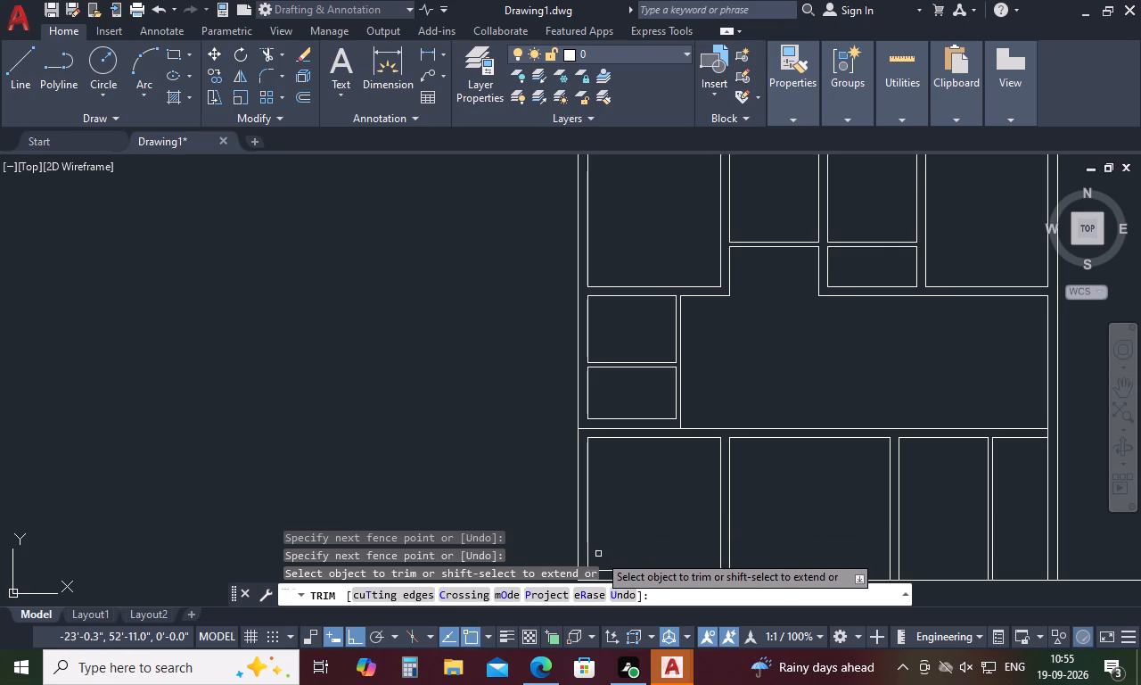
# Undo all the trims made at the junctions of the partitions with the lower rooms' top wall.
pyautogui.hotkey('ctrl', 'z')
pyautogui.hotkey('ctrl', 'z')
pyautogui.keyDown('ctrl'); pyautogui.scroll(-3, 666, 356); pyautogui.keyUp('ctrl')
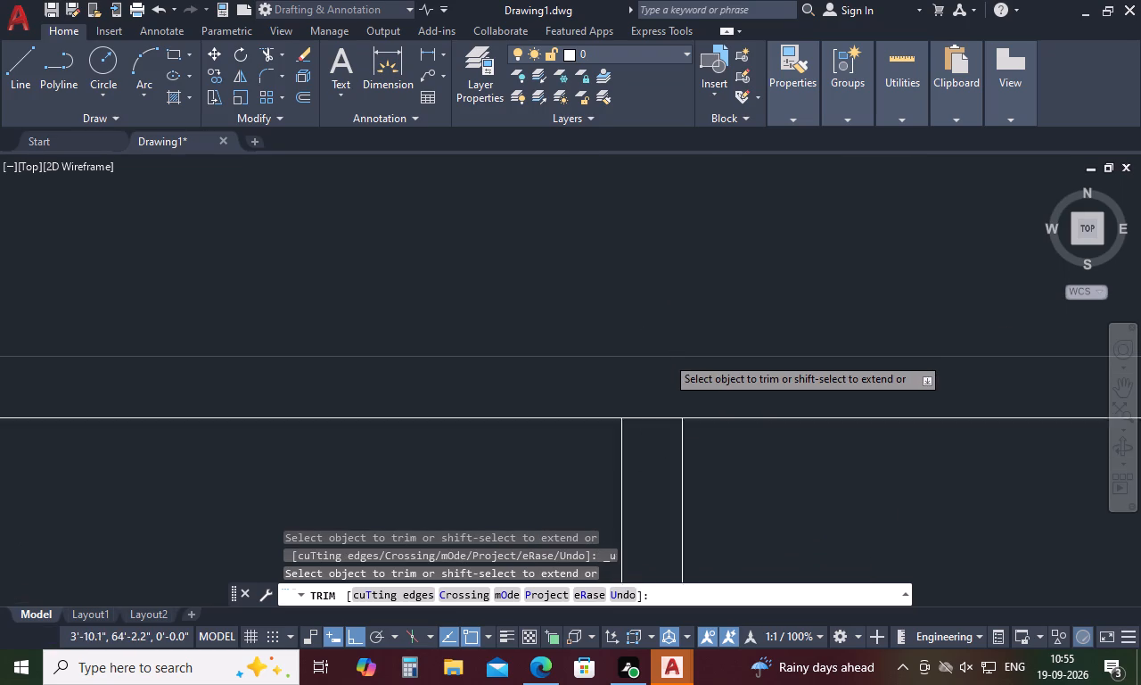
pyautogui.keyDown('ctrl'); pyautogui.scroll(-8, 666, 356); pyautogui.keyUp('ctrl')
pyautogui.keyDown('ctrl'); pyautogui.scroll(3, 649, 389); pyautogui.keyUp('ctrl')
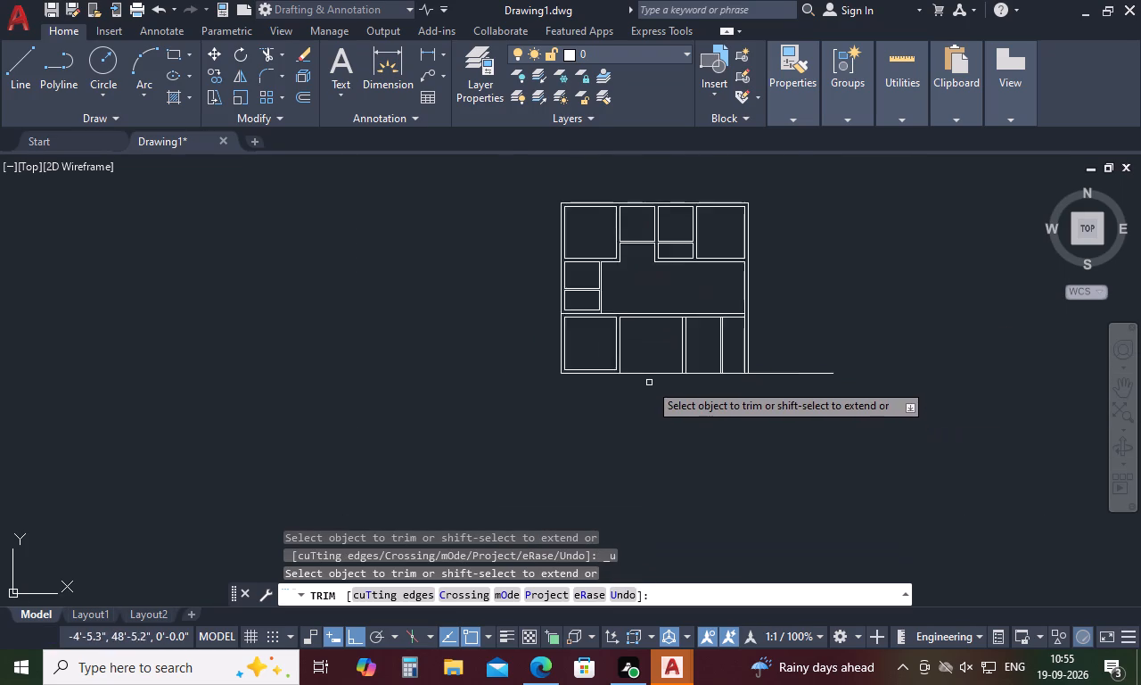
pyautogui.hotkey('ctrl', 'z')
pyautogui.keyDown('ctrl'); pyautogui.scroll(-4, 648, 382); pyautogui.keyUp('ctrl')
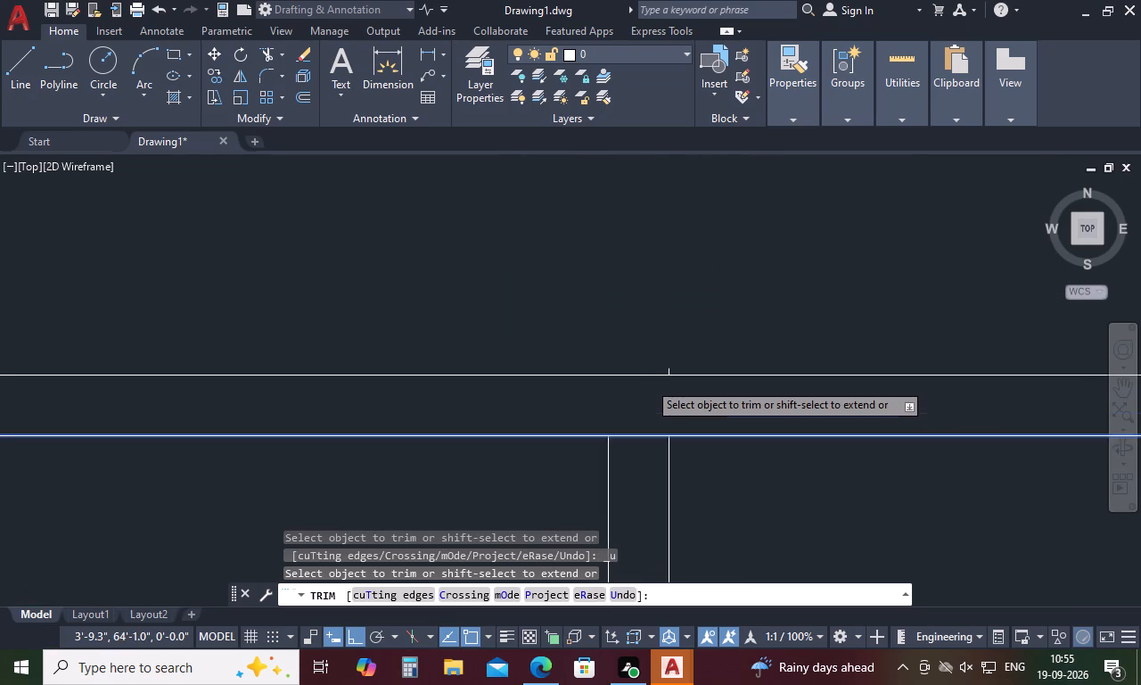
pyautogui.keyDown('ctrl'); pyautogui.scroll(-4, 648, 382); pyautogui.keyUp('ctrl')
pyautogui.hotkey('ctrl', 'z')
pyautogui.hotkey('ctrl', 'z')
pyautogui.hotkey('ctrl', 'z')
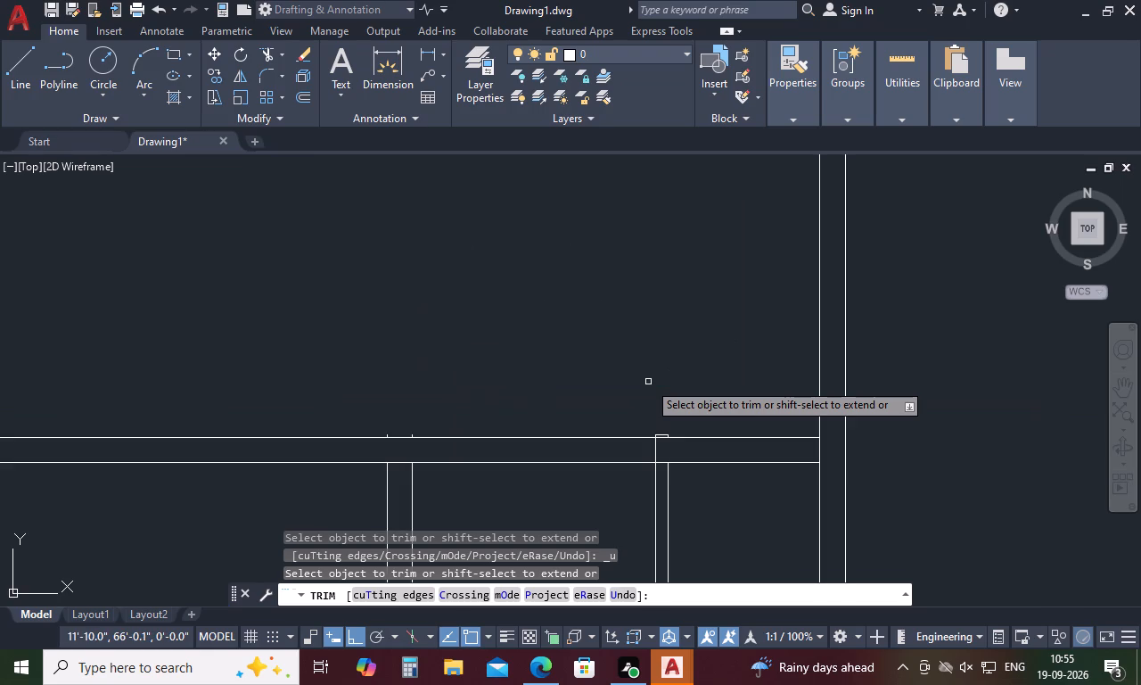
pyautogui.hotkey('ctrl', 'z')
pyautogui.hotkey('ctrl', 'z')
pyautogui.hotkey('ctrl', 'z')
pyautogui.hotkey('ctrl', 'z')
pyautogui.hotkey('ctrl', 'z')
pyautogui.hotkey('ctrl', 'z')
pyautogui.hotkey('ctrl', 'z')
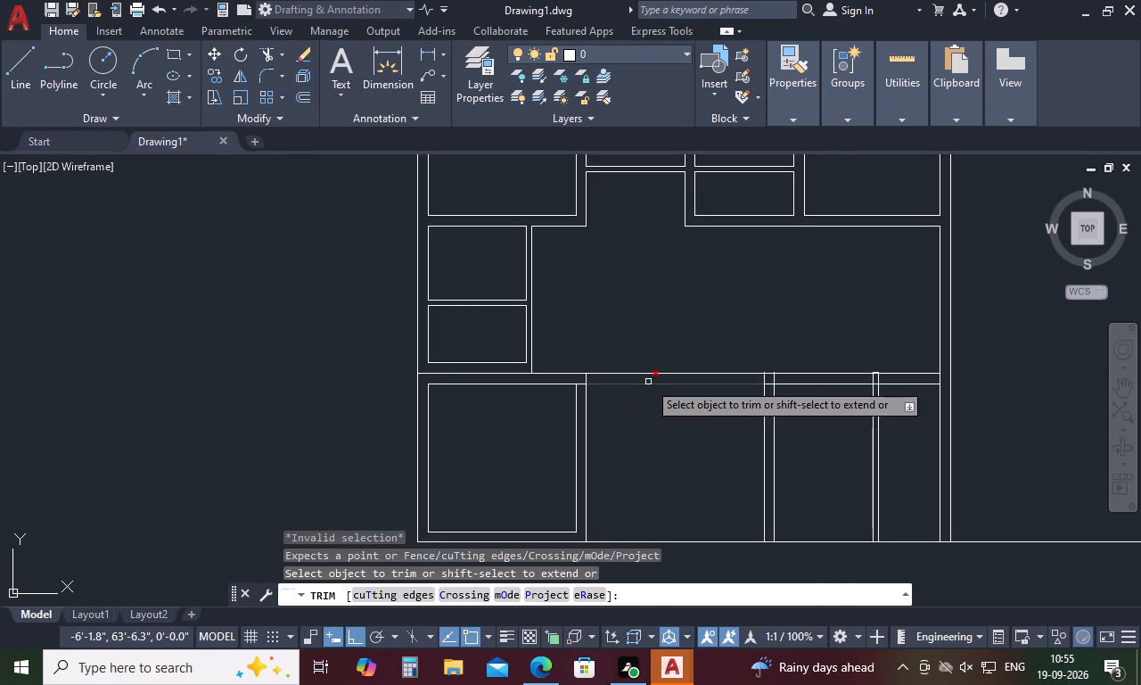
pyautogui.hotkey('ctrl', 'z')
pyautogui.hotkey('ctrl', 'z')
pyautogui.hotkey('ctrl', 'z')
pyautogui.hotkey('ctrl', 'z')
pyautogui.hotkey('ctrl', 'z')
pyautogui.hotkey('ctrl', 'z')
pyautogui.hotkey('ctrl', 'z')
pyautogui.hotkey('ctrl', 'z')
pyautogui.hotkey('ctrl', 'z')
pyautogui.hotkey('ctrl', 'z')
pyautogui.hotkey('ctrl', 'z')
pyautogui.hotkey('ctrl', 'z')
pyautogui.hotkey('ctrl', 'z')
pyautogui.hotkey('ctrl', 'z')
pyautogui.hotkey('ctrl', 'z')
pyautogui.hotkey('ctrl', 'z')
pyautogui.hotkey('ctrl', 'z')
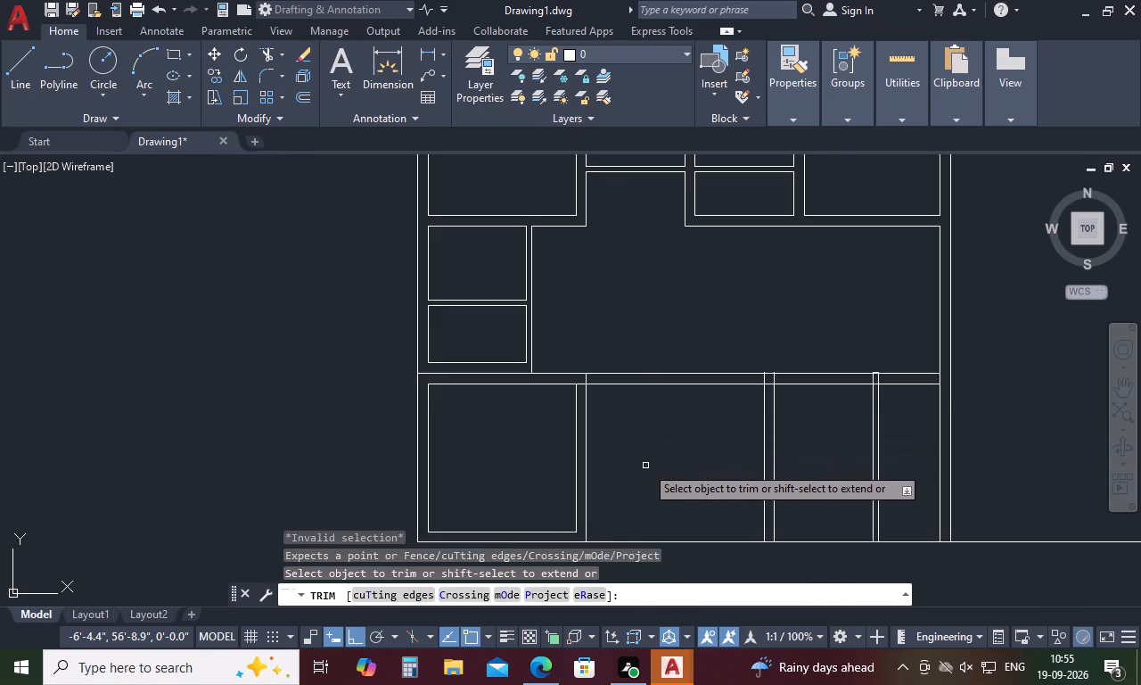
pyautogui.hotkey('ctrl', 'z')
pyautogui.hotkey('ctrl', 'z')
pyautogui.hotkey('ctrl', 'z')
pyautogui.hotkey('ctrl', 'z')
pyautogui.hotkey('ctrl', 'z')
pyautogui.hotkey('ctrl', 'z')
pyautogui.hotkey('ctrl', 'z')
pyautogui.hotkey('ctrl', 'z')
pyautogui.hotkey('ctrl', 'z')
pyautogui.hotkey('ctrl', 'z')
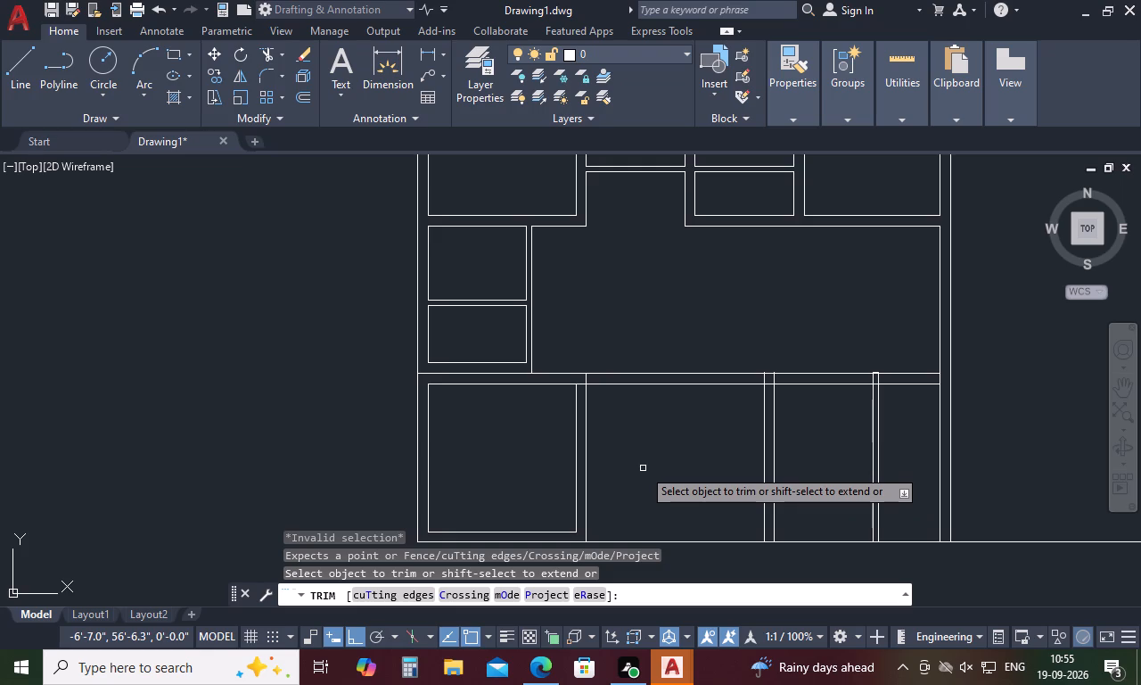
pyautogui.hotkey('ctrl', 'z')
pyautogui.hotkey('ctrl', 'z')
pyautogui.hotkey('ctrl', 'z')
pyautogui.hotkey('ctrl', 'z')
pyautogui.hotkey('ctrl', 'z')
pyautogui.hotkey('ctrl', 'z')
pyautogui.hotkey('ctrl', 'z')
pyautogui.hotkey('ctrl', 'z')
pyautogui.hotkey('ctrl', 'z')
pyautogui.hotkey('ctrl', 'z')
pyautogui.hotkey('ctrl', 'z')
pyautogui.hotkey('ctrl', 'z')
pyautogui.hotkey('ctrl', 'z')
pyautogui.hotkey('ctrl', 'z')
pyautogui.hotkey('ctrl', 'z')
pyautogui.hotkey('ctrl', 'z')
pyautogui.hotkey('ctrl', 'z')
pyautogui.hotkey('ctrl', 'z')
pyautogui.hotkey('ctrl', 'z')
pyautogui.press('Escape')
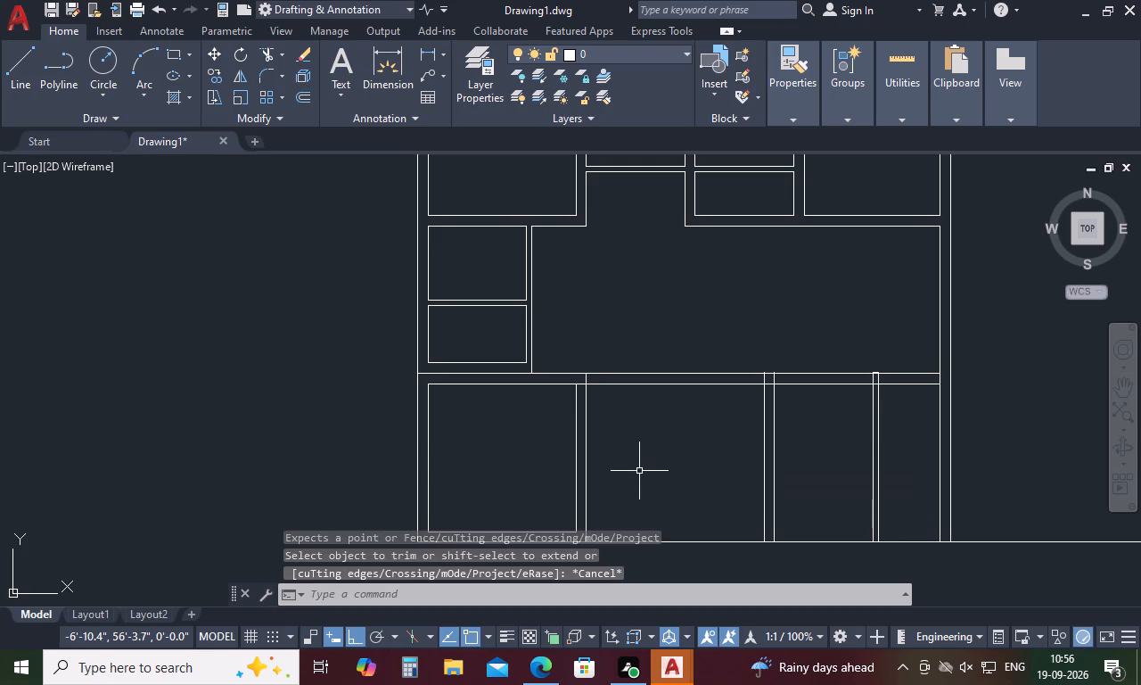
# Undo the right wall join, the top wall extensions and the trimming of the hall's right-hand bottom wall.
pyautogui.hotkey('ctrl', 'z')
pyautogui.hotkey('ctrl', 'z')
pyautogui.hotkey('ctrl', 'z')
pyautogui.hotkey('ctrl', 'z')
pyautogui.hotkey('ctrl', 'z')
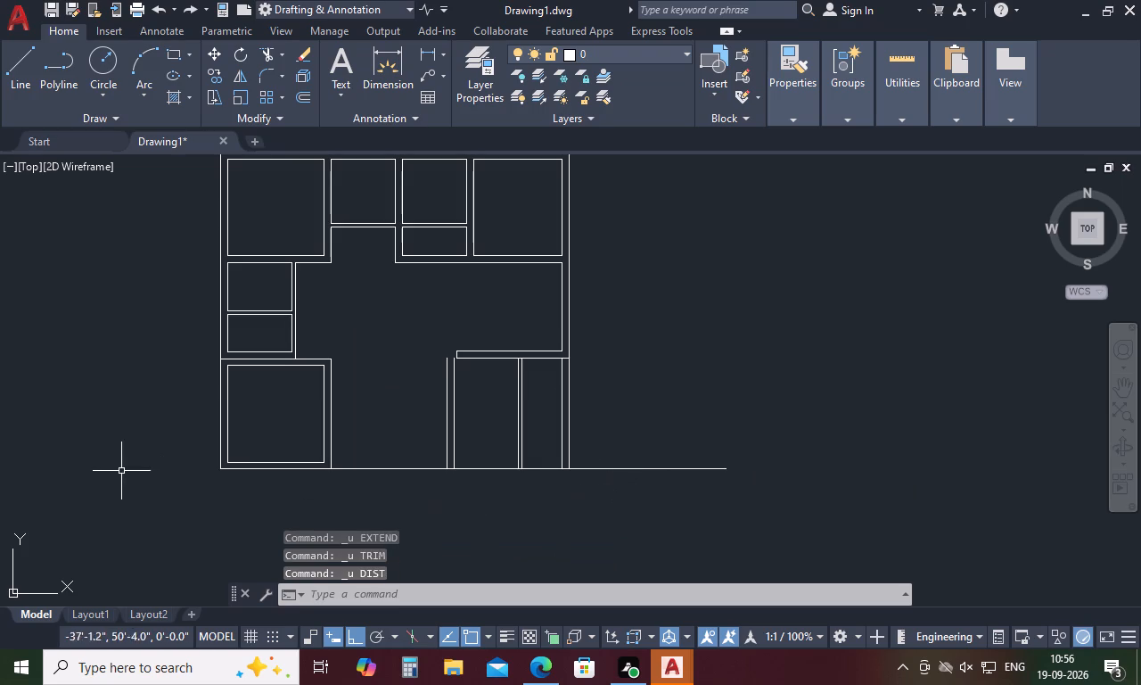
# Extend both lines of the hall's right-hand bottom wall leftward to the wall beside the small left rooms.
pyautogui.scroll(-2, 138, 452)
pyautogui.scroll(4, 140, 445)
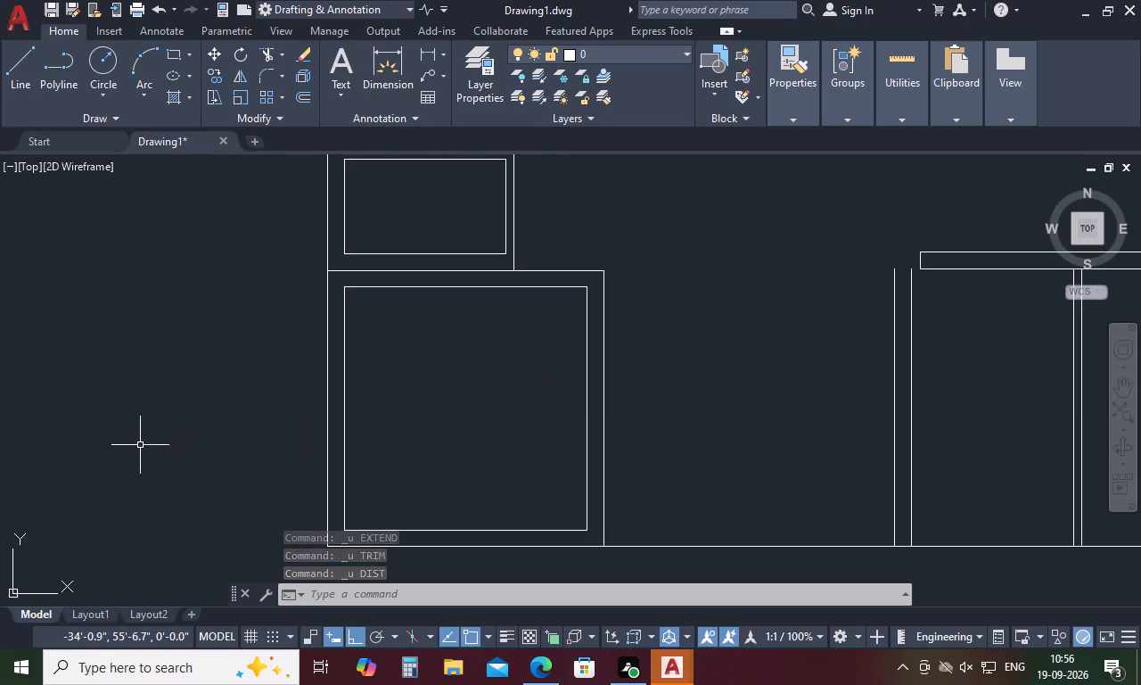
pyautogui.scroll(-1, 140, 445)
pyautogui.press('Escape')
pyautogui.write('ex')
pyautogui.press('space')
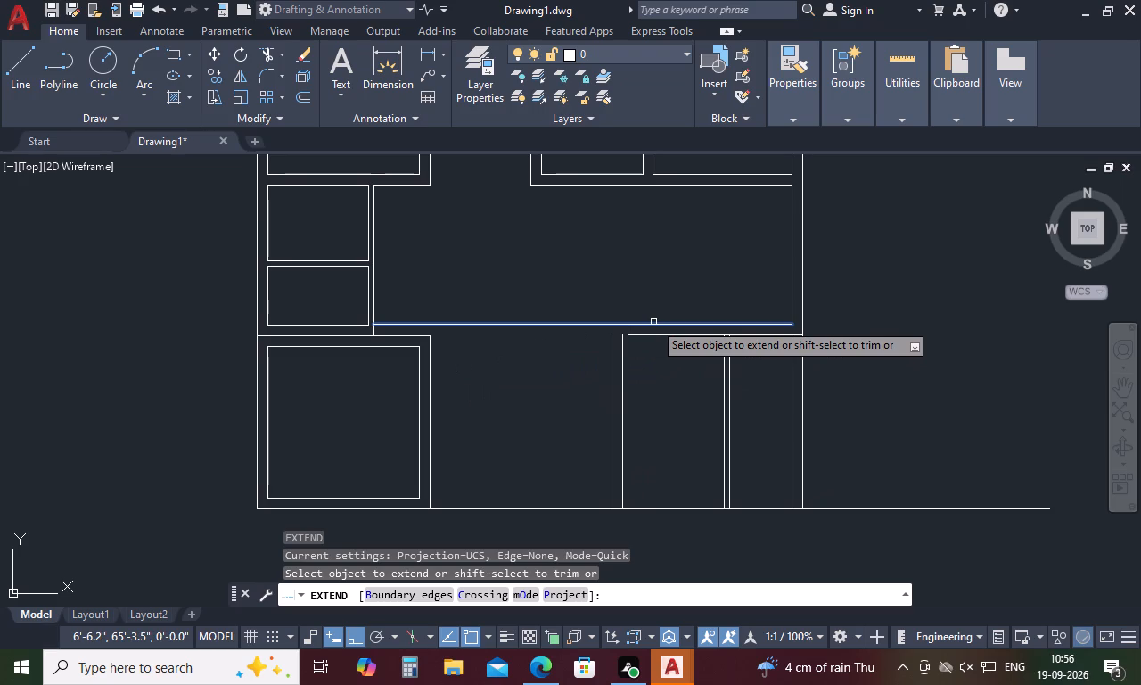
pyautogui.click(653, 322)
pyautogui.click(645, 337)
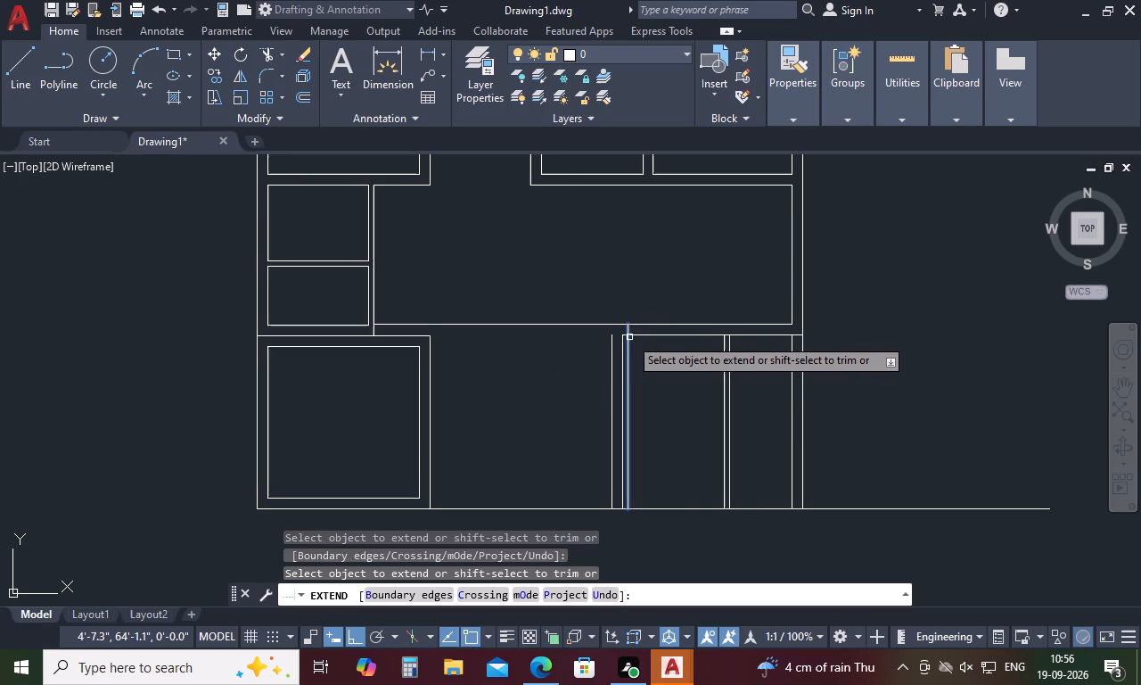
pyautogui.click(636, 334)
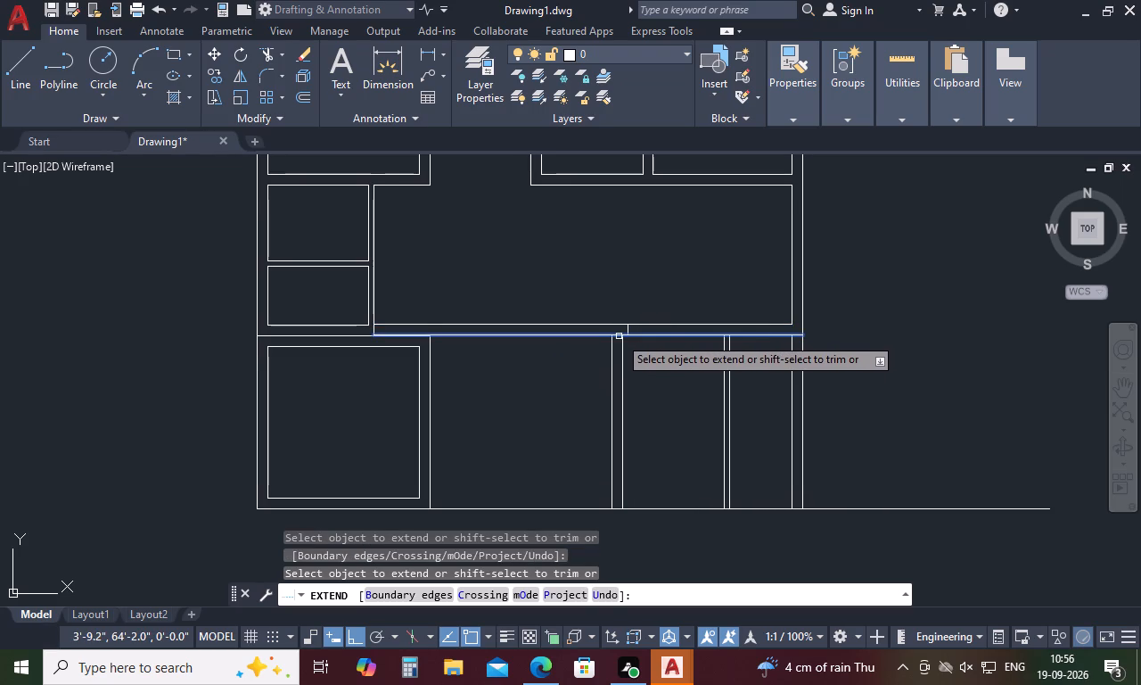
pyautogui.click(619, 336)
pyautogui.press('Escape')
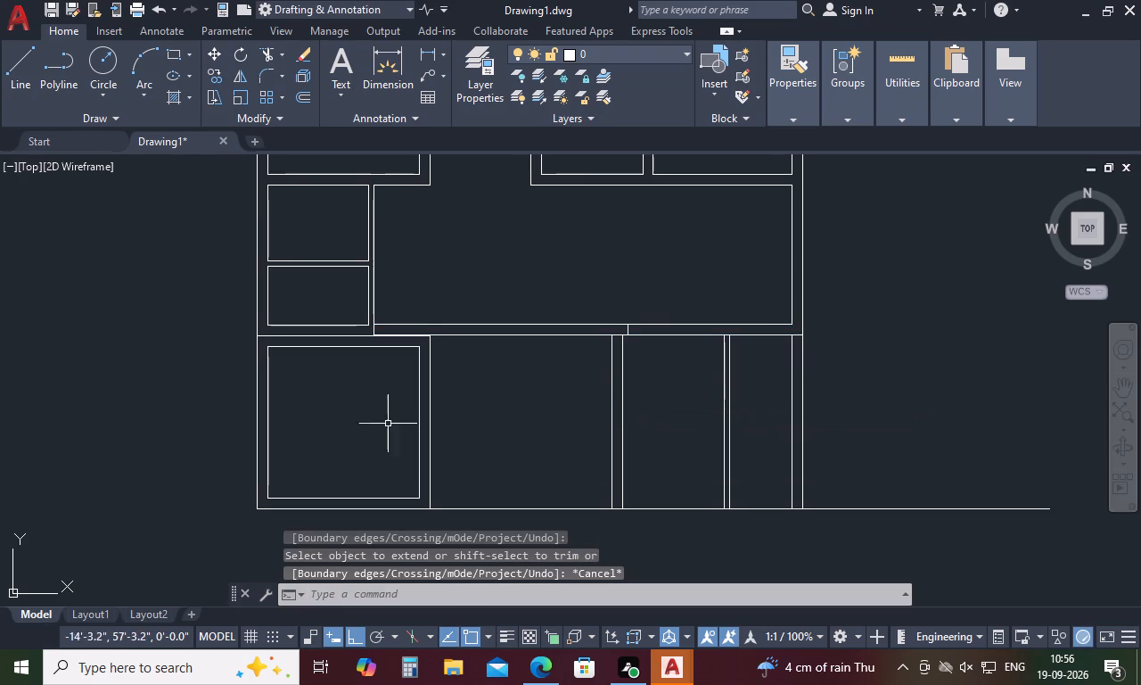
# Erase the lower-left room's inner top line and both segments of the plan's outer bottom line.
pyautogui.click(365, 348)
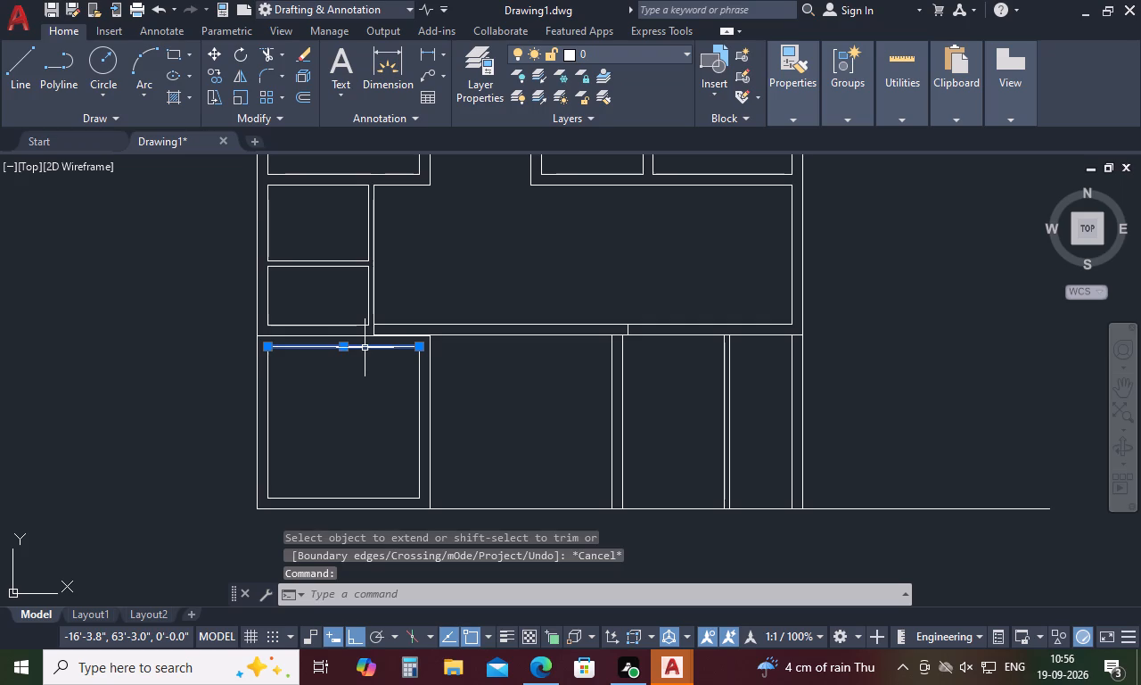
pyautogui.click(382, 508)
pyautogui.press('Delete')
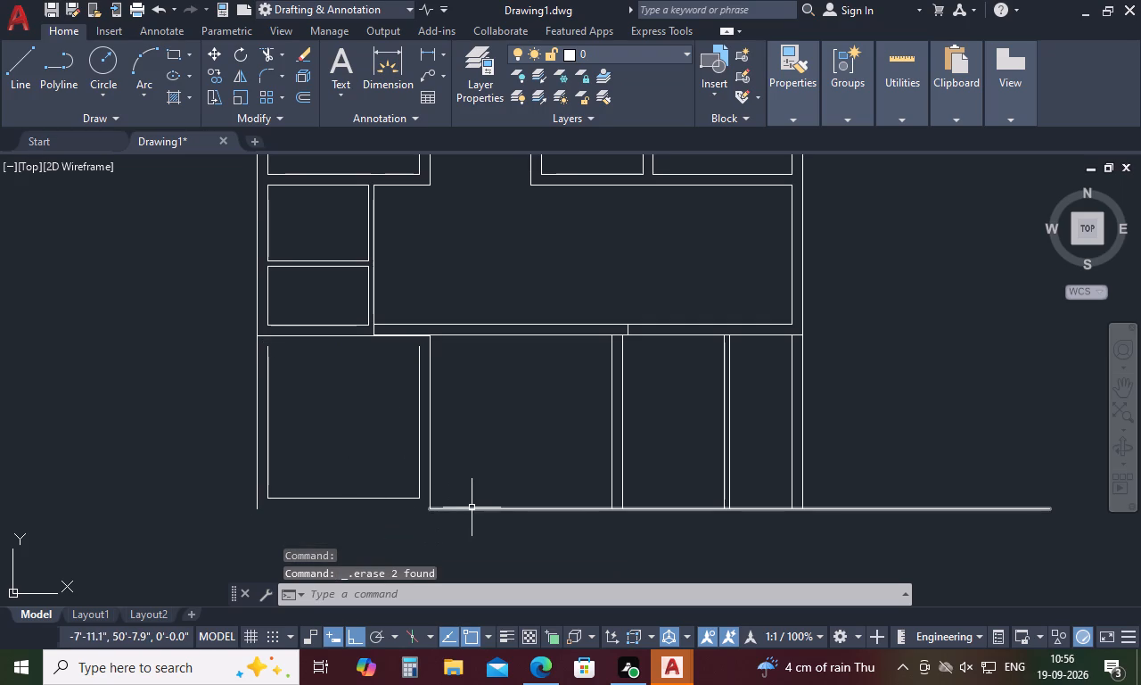
pyautogui.click(472, 508)
pyautogui.press('Delete')
# Extend the lower-left room's inner bottom line in both directions to the plan's outer side walls.
pyautogui.press('e')
pyautogui.write('x')
pyautogui.press('space')
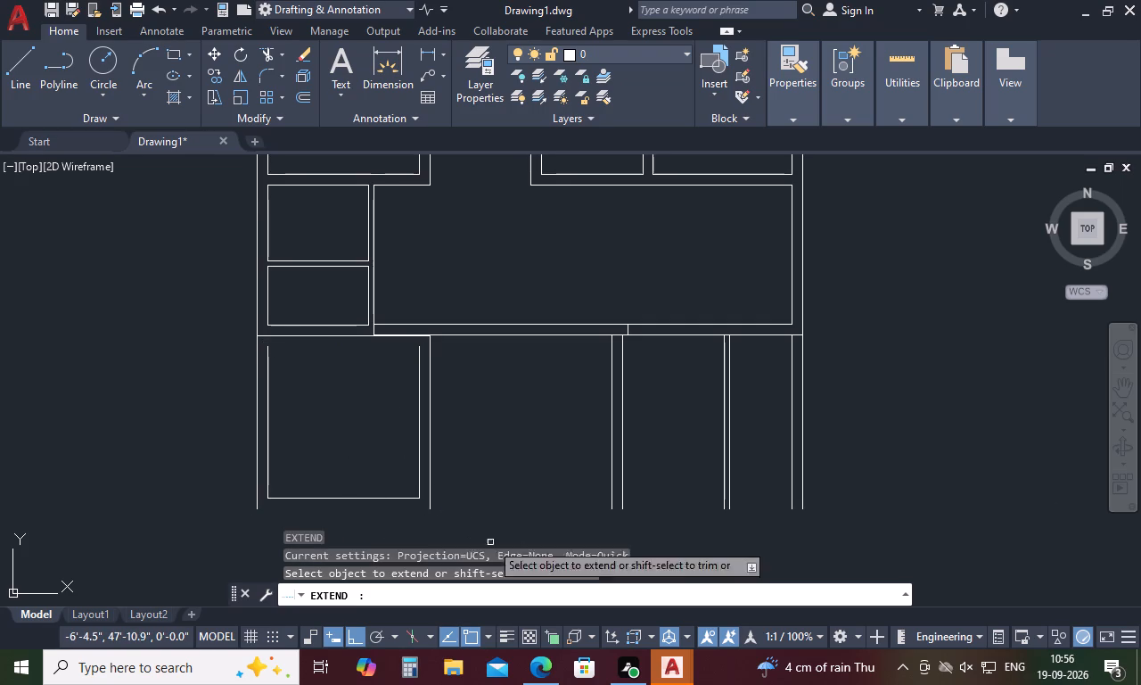
pyautogui.click(407, 499)
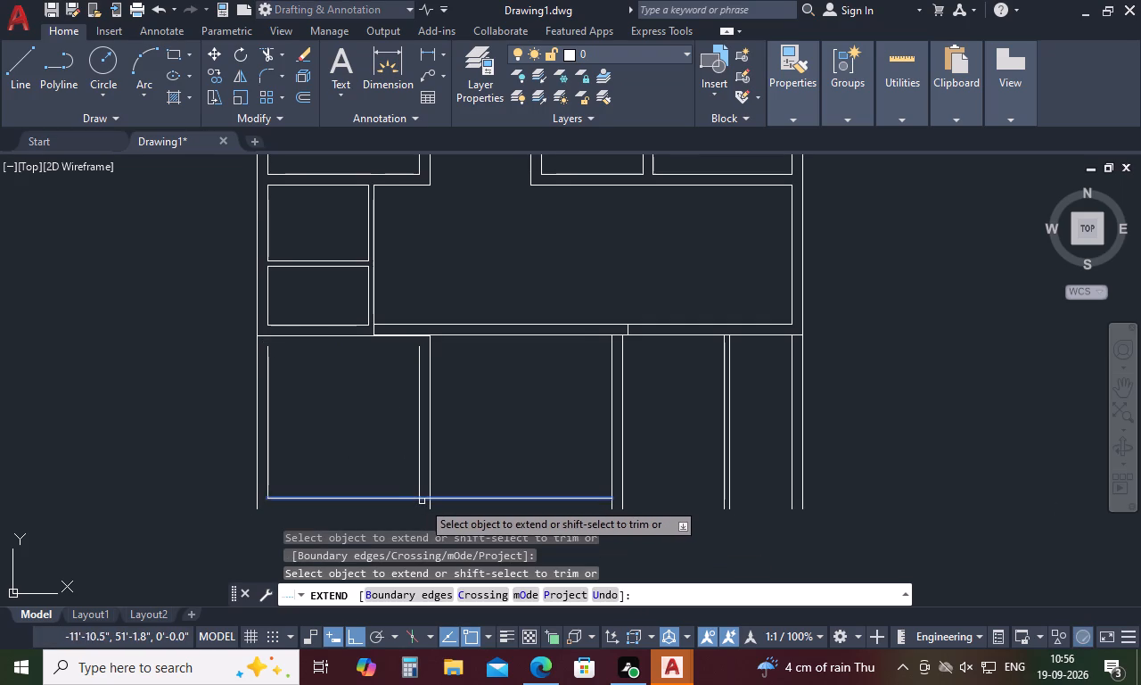
pyautogui.click(423, 498)
pyautogui.click(505, 497)
pyautogui.click(557, 499)
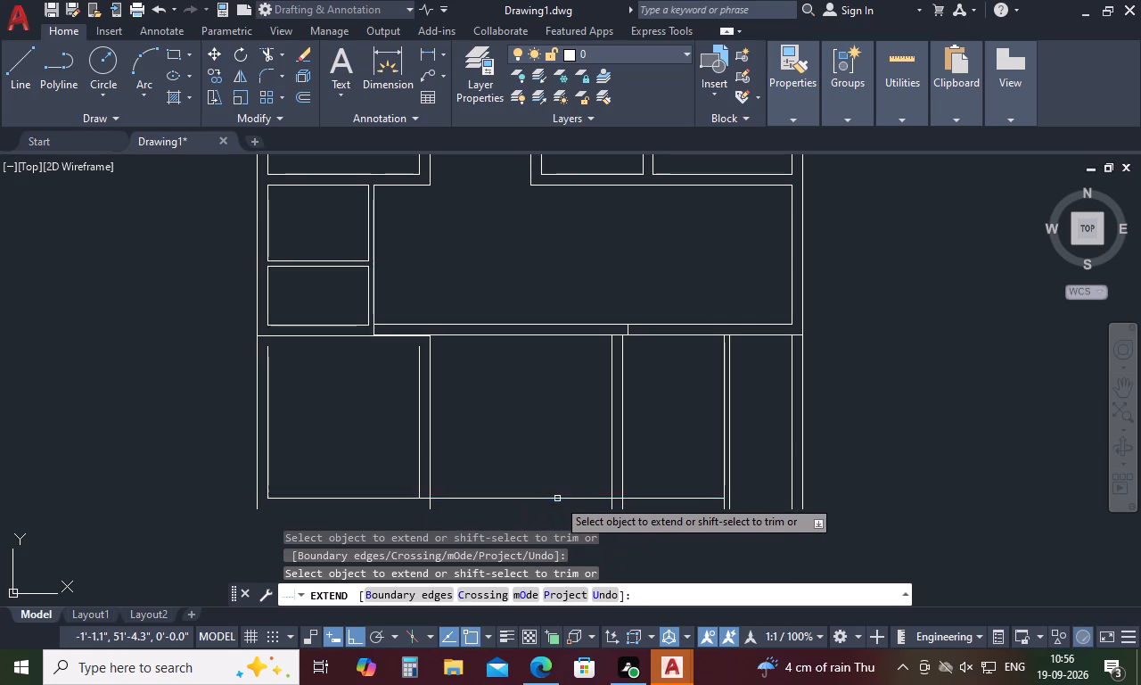
pyautogui.click(645, 497)
pyautogui.click(670, 502)
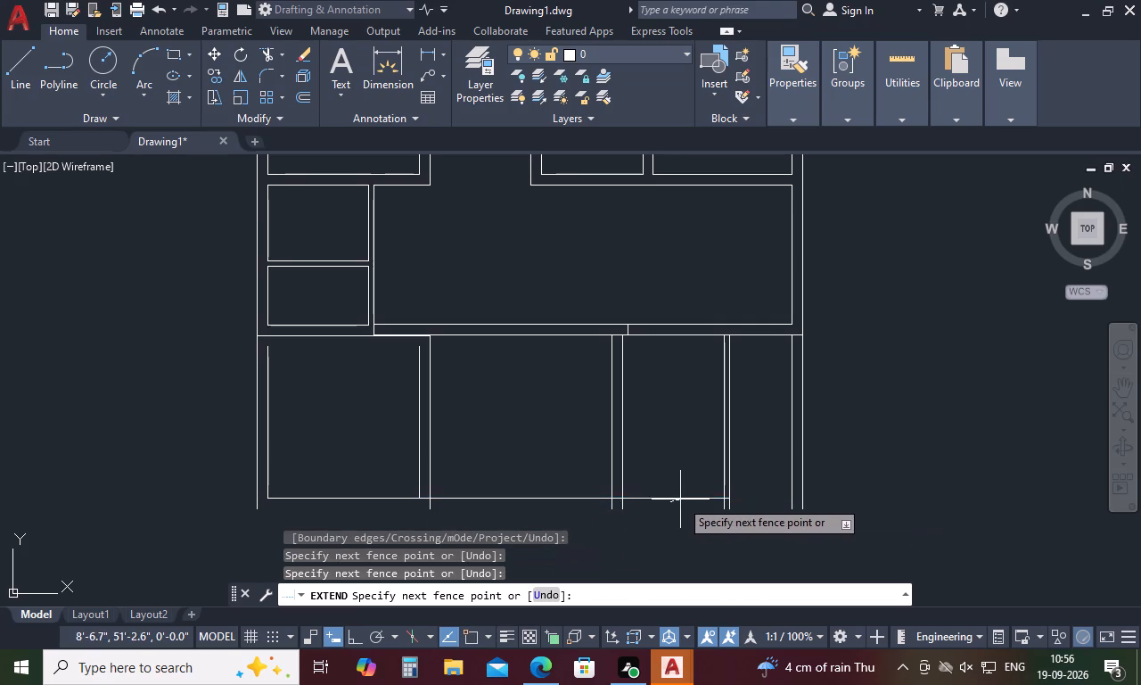
pyautogui.click(691, 495)
pyautogui.click(754, 499)
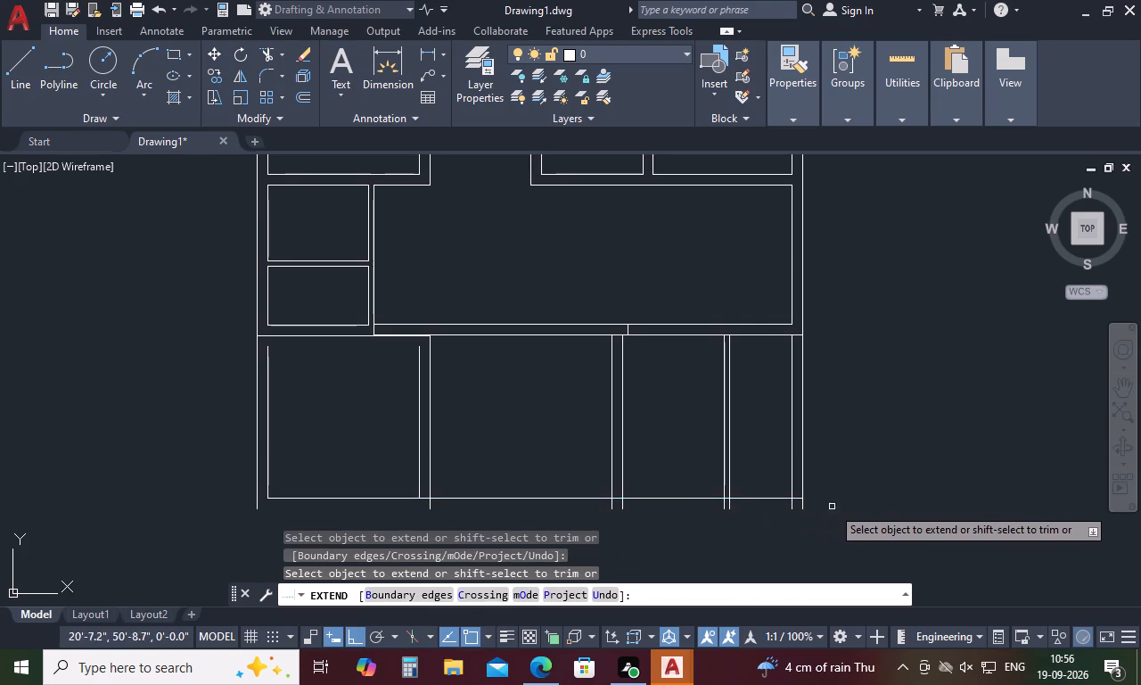
pyautogui.click(287, 501)
pyautogui.press('Escape')
# Offset the extended bottom line 10 inches upward to form the plan's bottom wall.
pyautogui.press('o')
pyautogui.press('space')
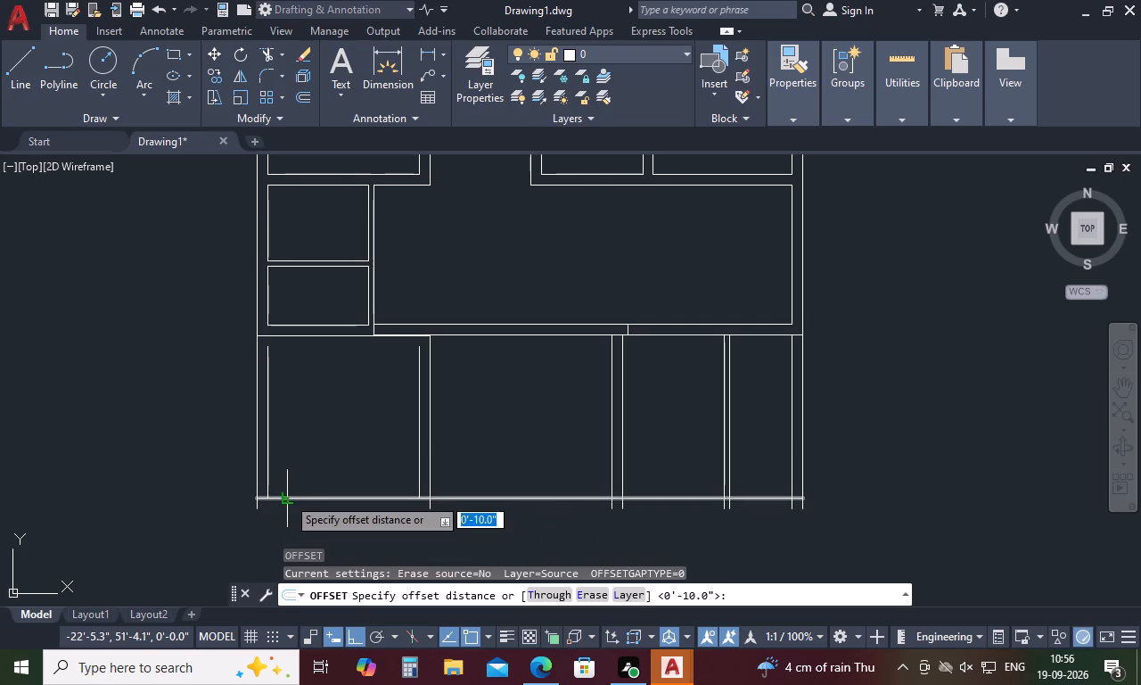
pyautogui.write('10')
pyautogui.press('space')
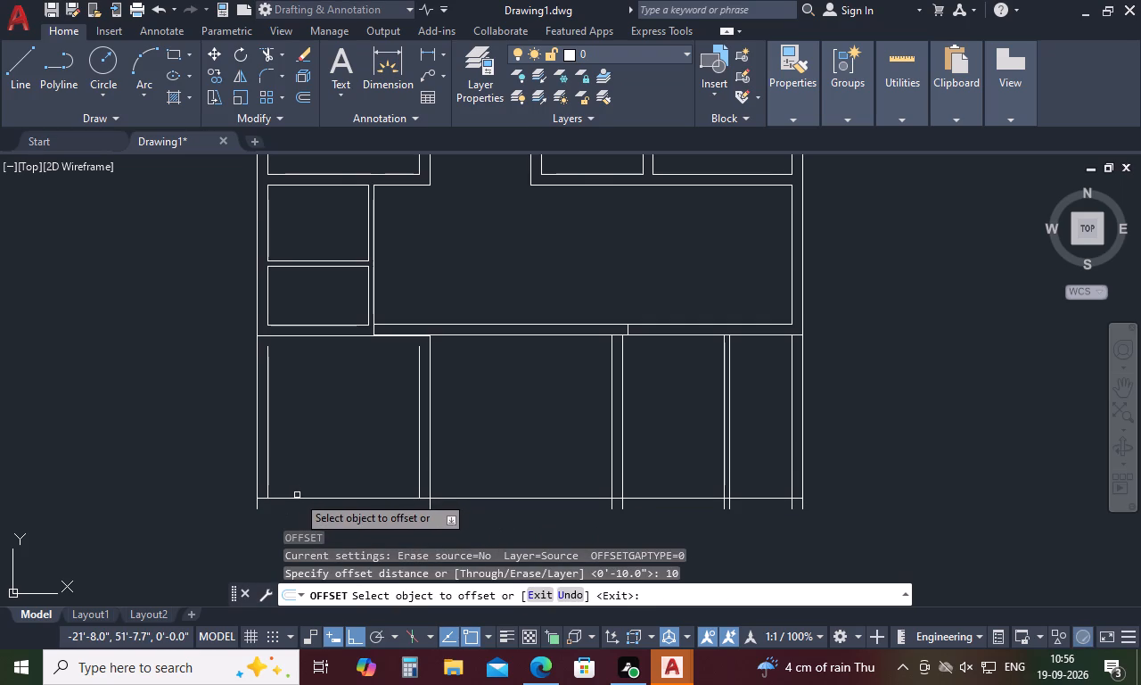
pyautogui.click(298, 496)
pyautogui.click(304, 498)
pyautogui.click(309, 458)
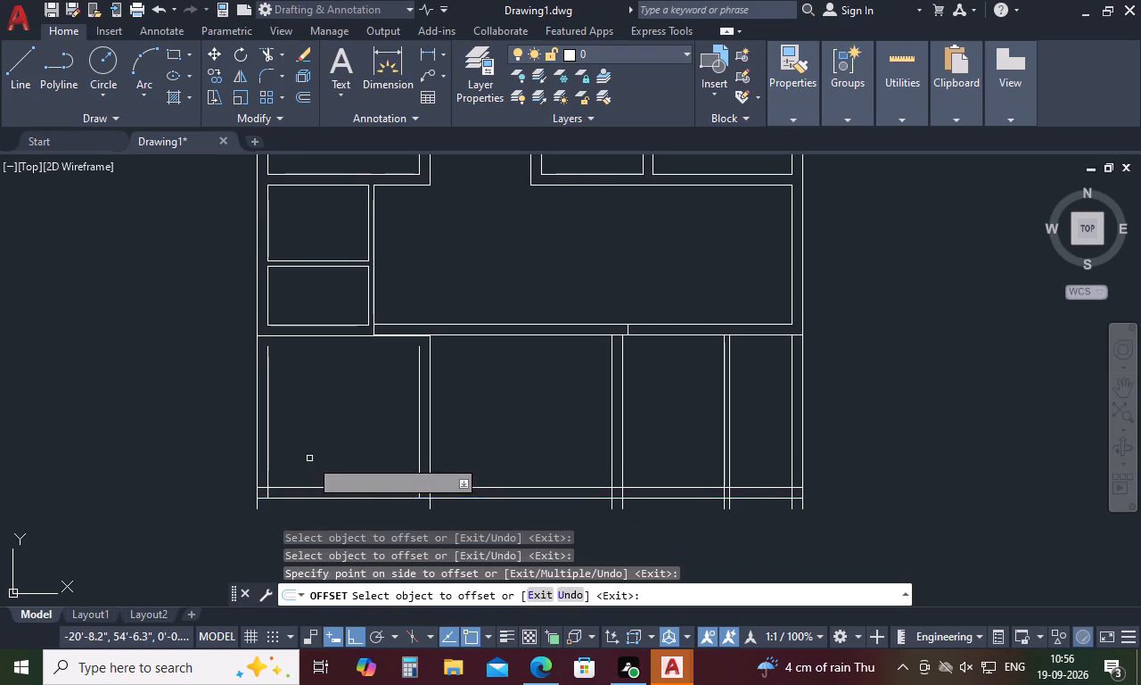
pyautogui.press('Escape')
# Extend the lower-left room's two inner side lines up to the room's top wall line.
pyautogui.write('ex')
pyautogui.press('space')
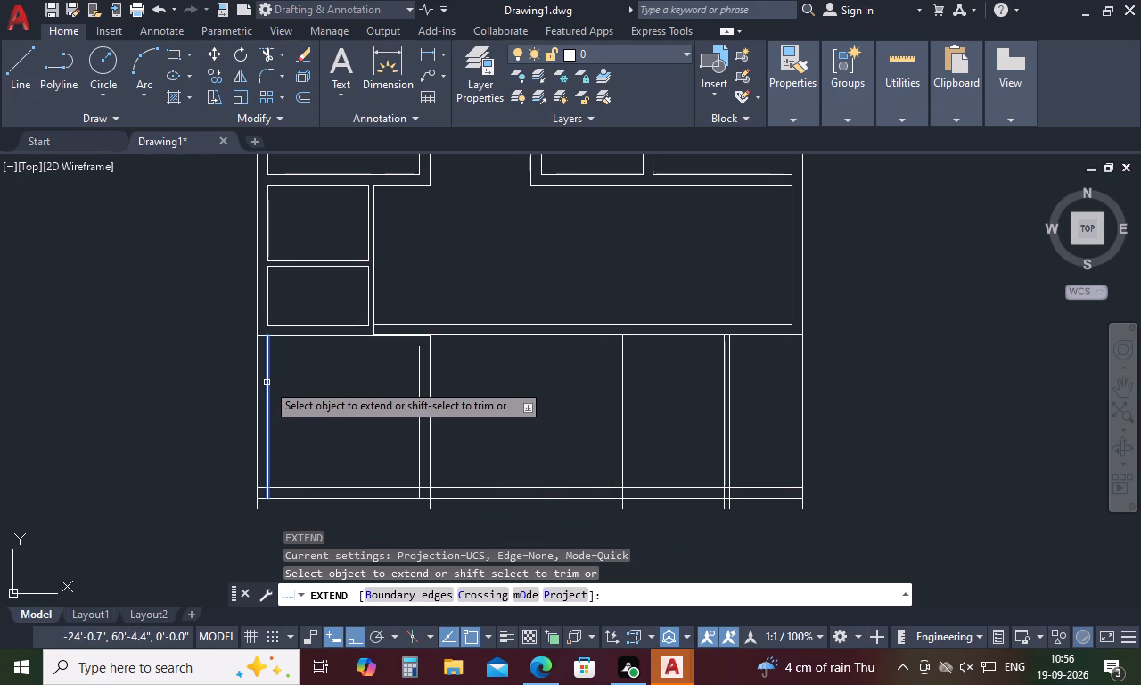
pyautogui.click(267, 380)
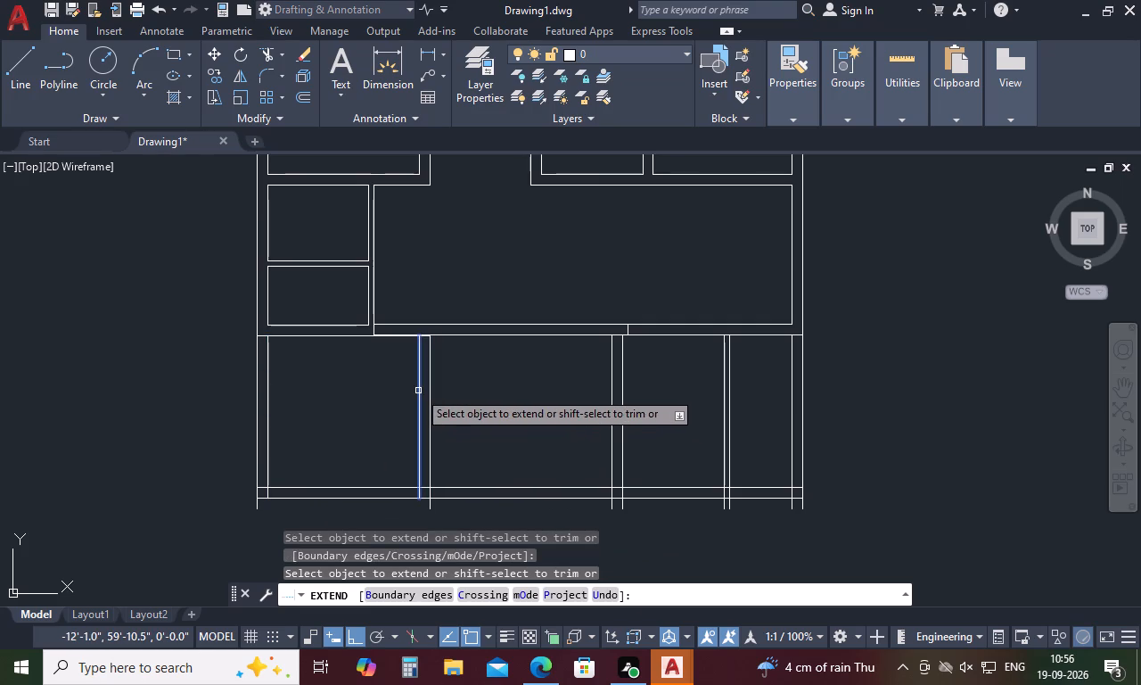
pyautogui.click(418, 391)
pyautogui.press('Escape')
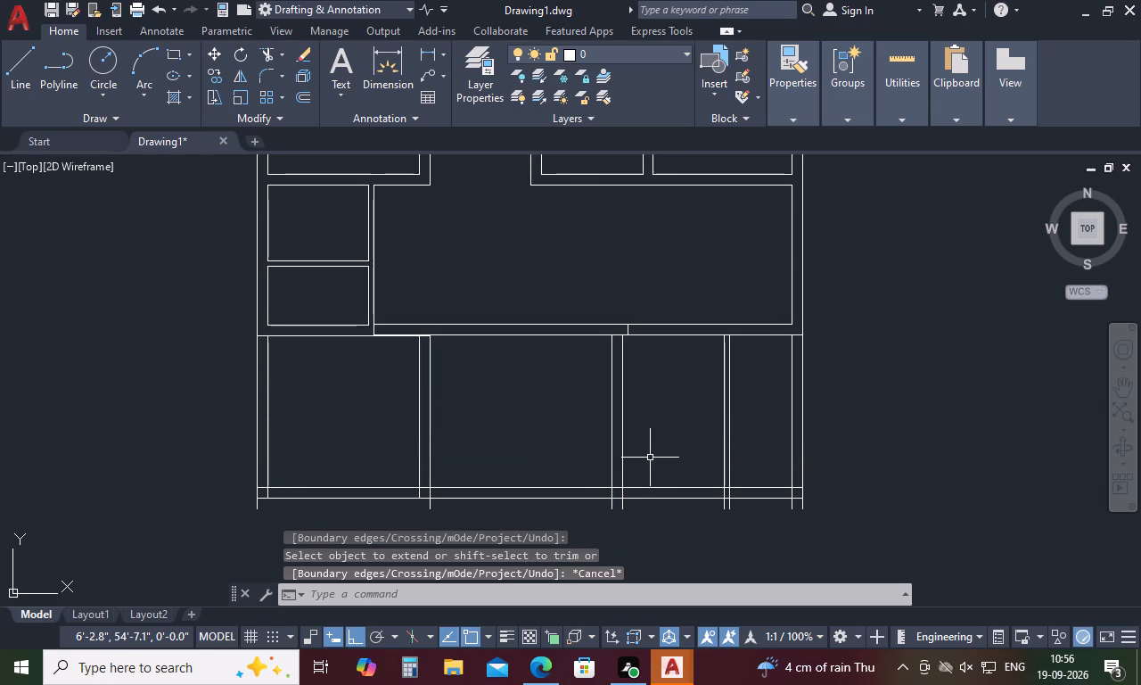
# Trim all the outer wall and partition line ends that project below the plan's new outer bottom line.
pyautogui.write('tr')
pyautogui.press('space')
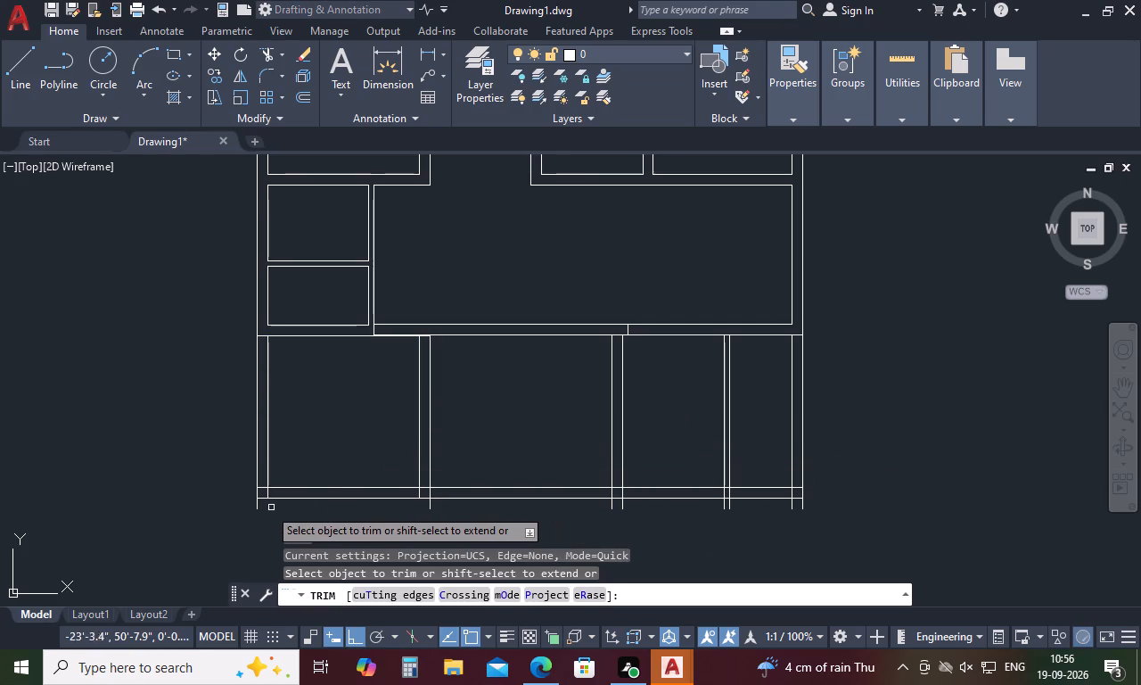
pyautogui.click(259, 508)
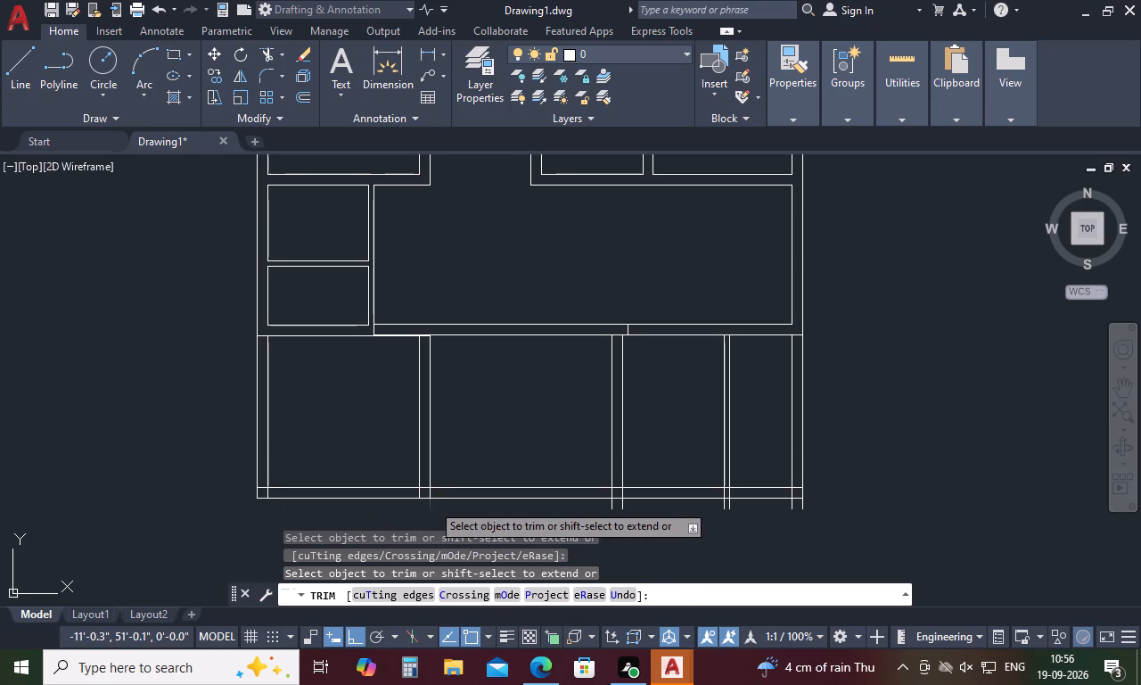
pyautogui.click(431, 503)
pyautogui.moveTo(604, 504); pyautogui.dragTo(644, 502)
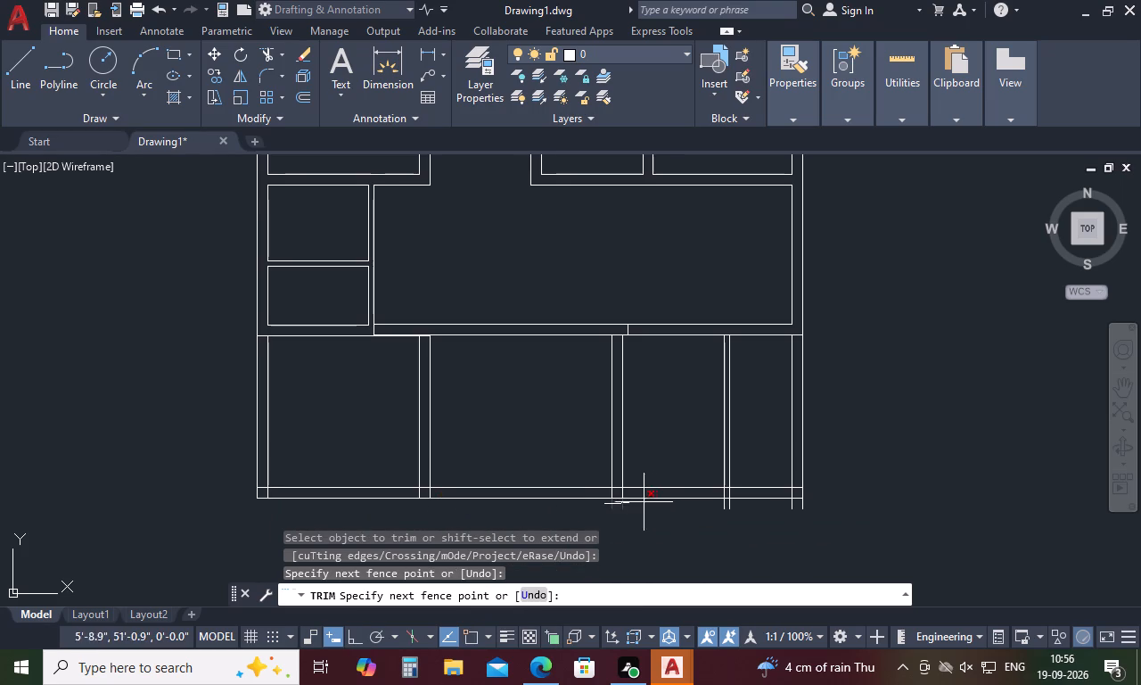
pyautogui.moveTo(644, 502); pyautogui.dragTo(818, 506)
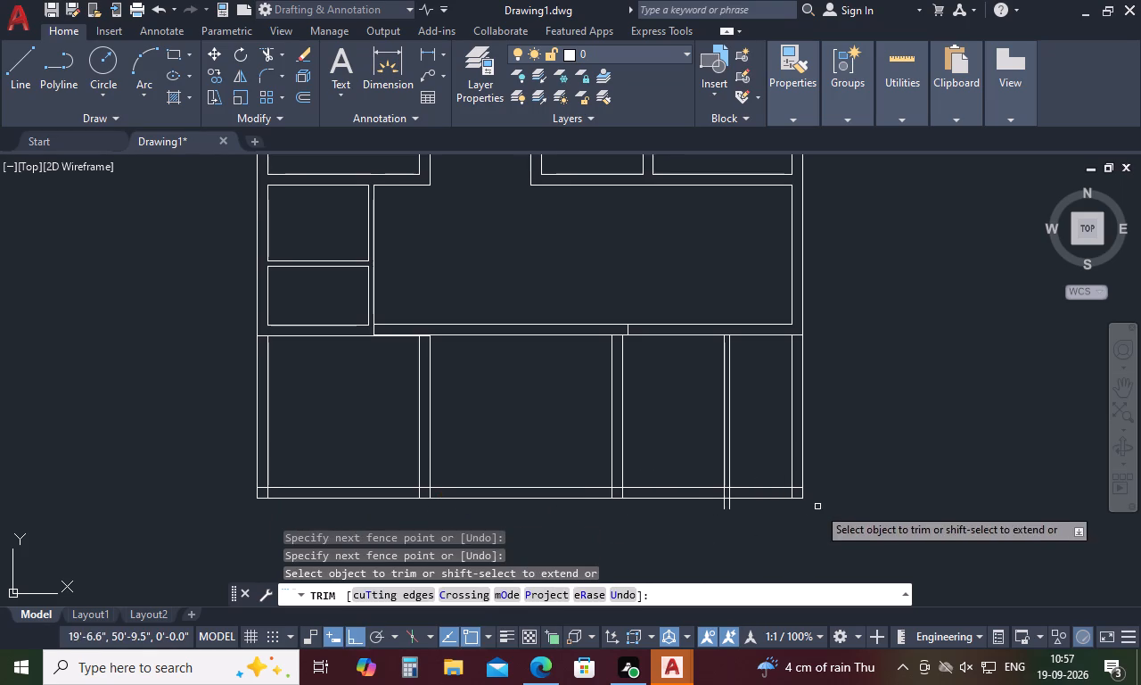
pyautogui.moveTo(767, 519); pyautogui.dragTo(726, 507)
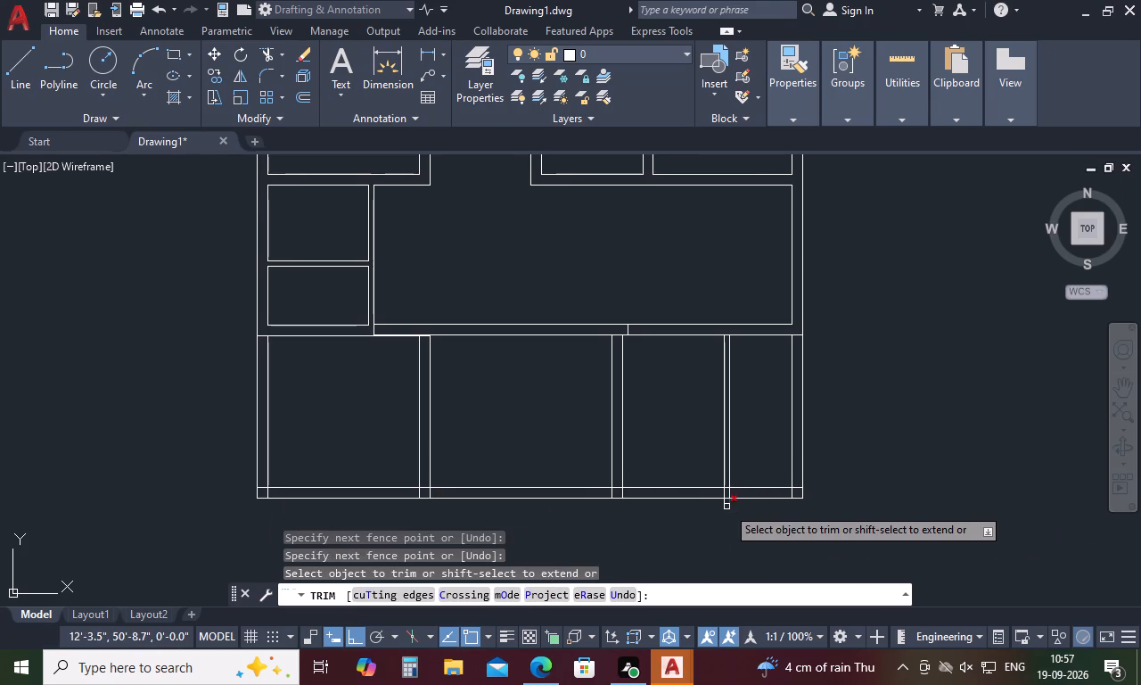
pyautogui.moveTo(736, 508); pyautogui.dragTo(726, 505)
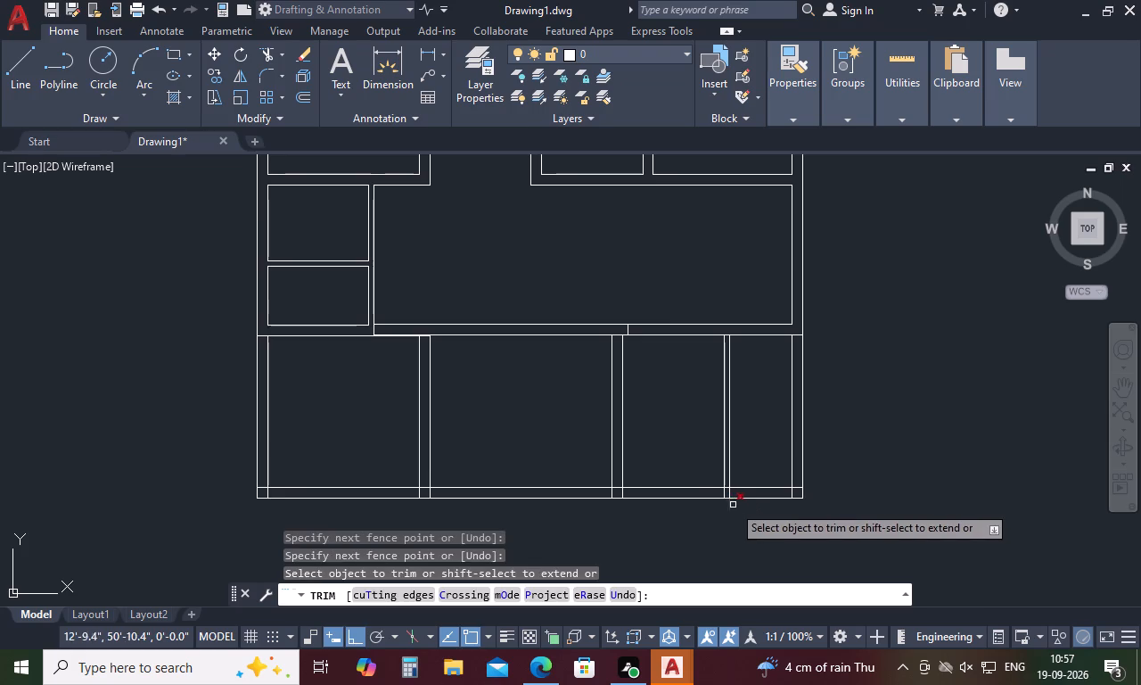
pyautogui.moveTo(737, 508); pyautogui.dragTo(724, 508)
pyautogui.click(725, 508)
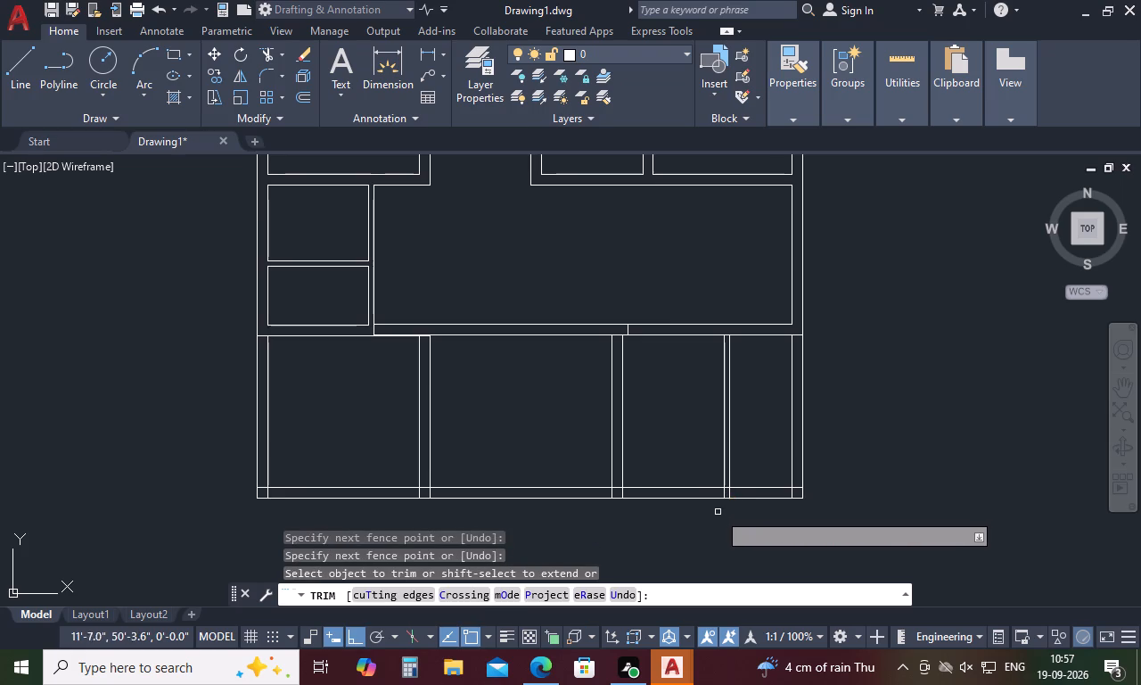
pyautogui.scroll(-2, 718, 481)
pyautogui.scroll(3, 545, 431)
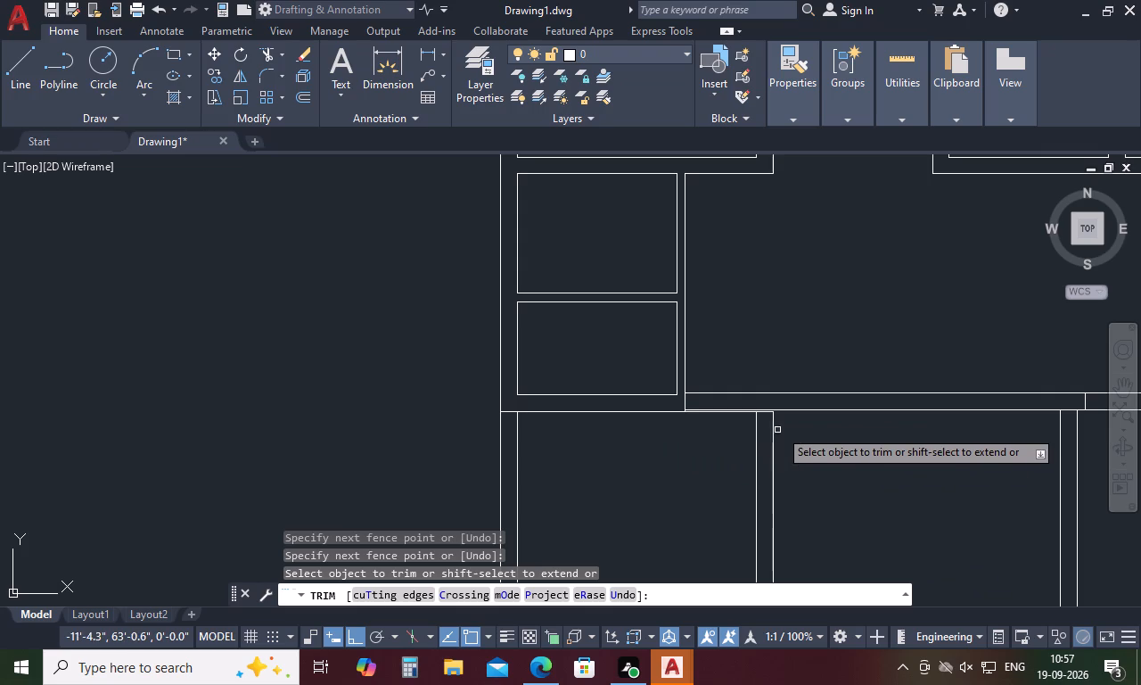
pyautogui.scroll(-1, 768, 407)
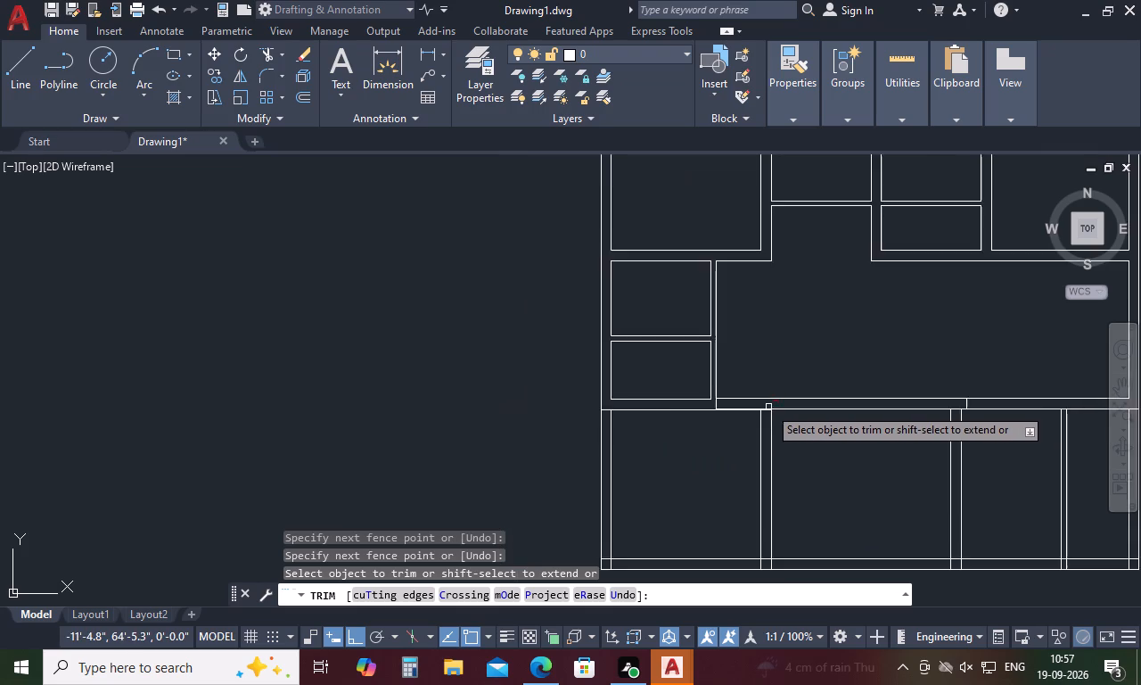
pyautogui.scroll(-1, 768, 407)
pyautogui.scroll(3, 773, 431)
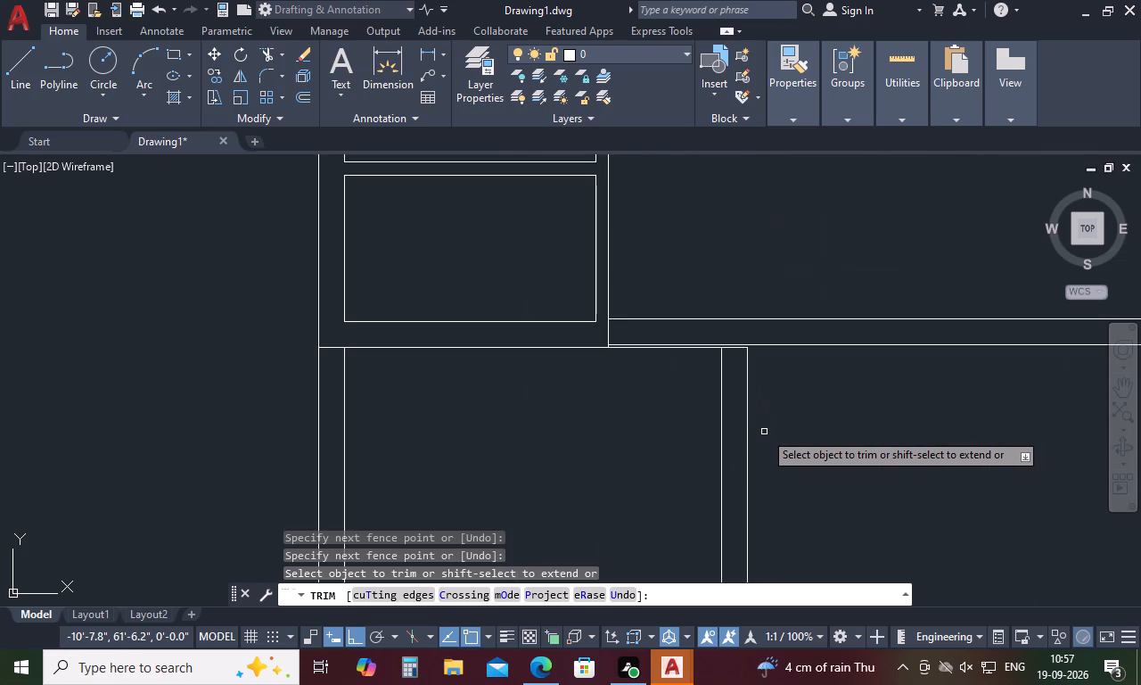
pyautogui.press('Escape')
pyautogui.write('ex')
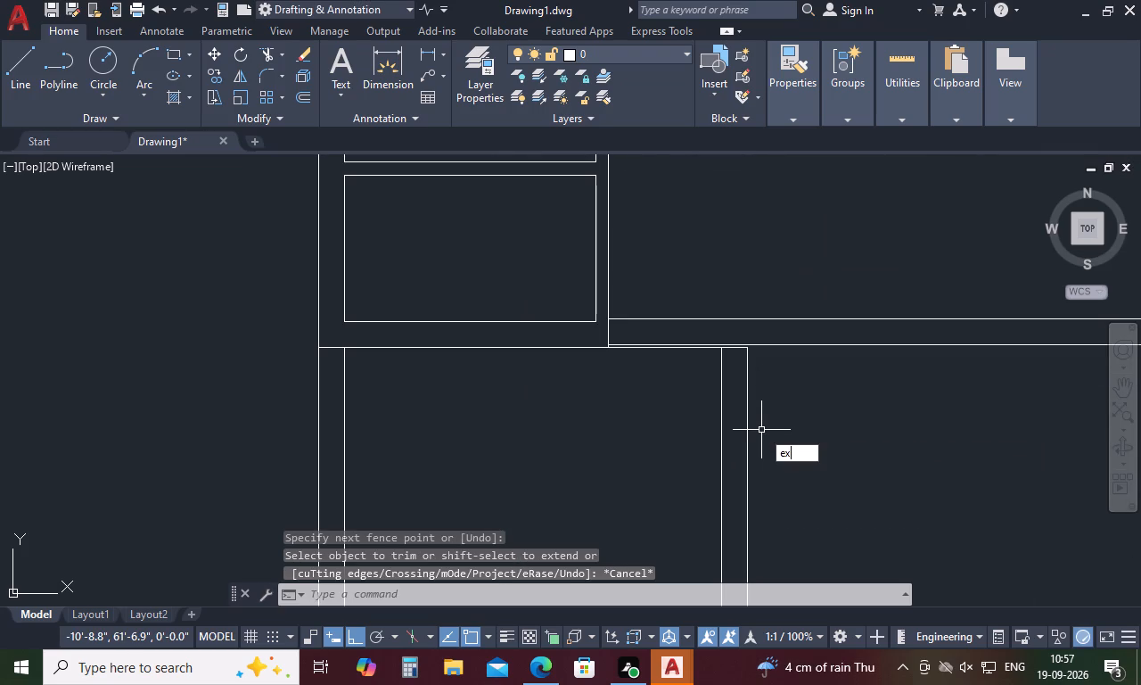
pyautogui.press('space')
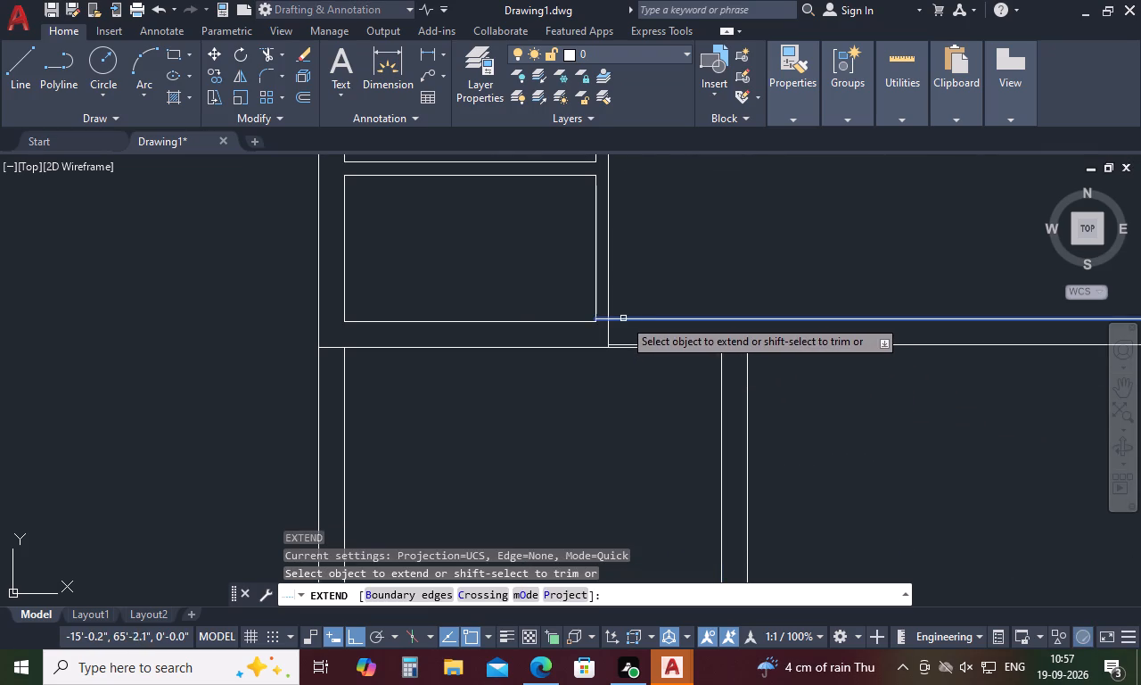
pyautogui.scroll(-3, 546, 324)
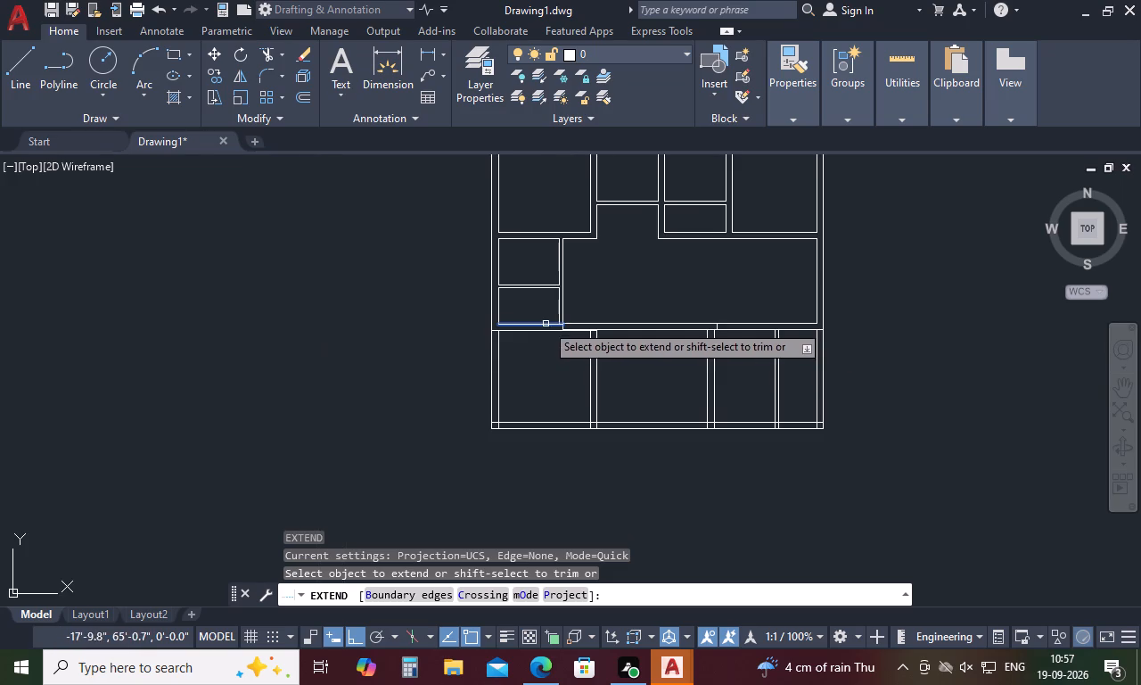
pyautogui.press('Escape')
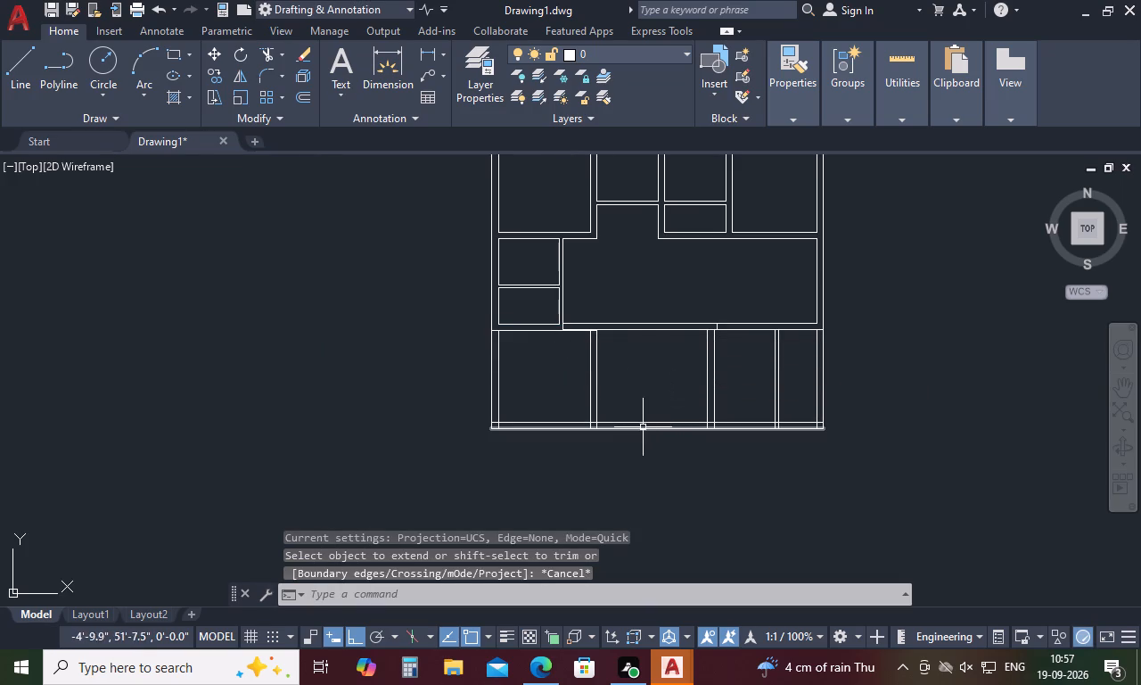
# Measure the combined inner height of the two small left rooms along their left side.
pyautogui.press('d')
pyautogui.press('i')
pyautogui.press('space')
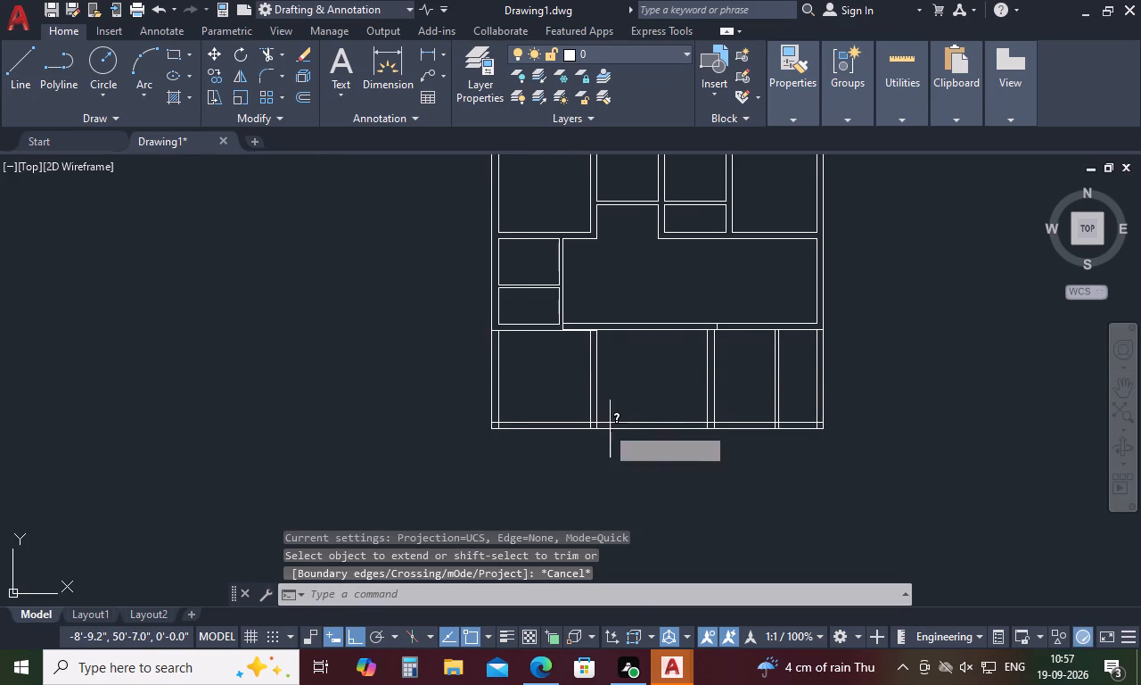
pyautogui.scroll(3, 493, 235)
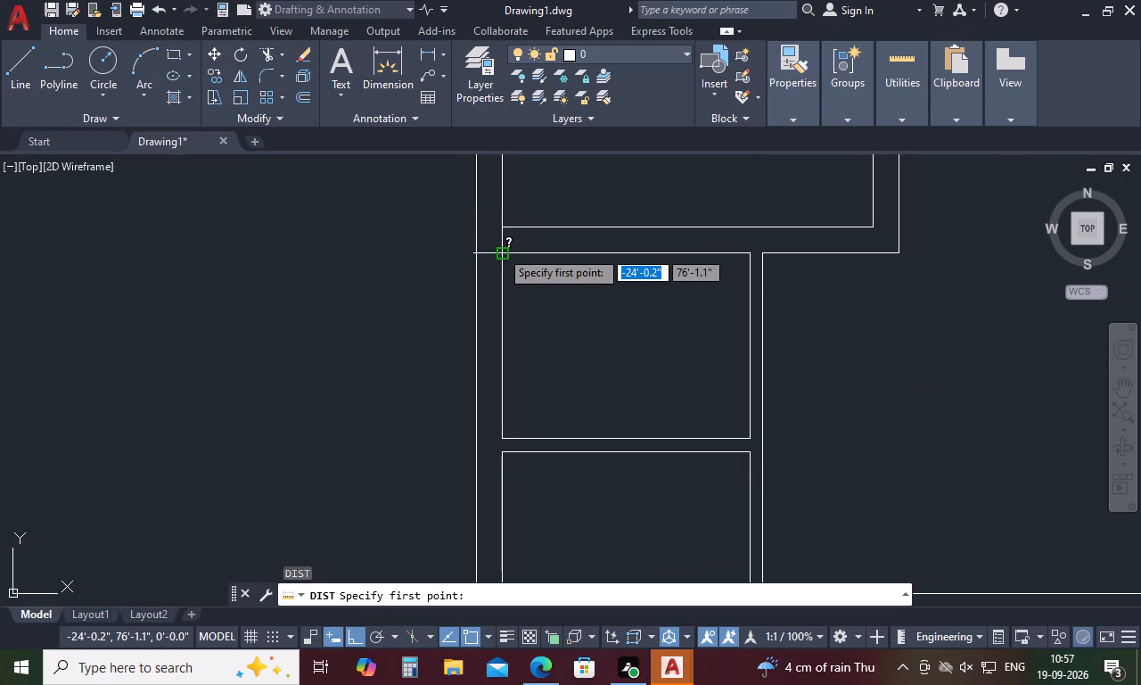
pyautogui.click(500, 250)
pyautogui.scroll(-4, 501, 250)
pyautogui.scroll(4, 505, 309)
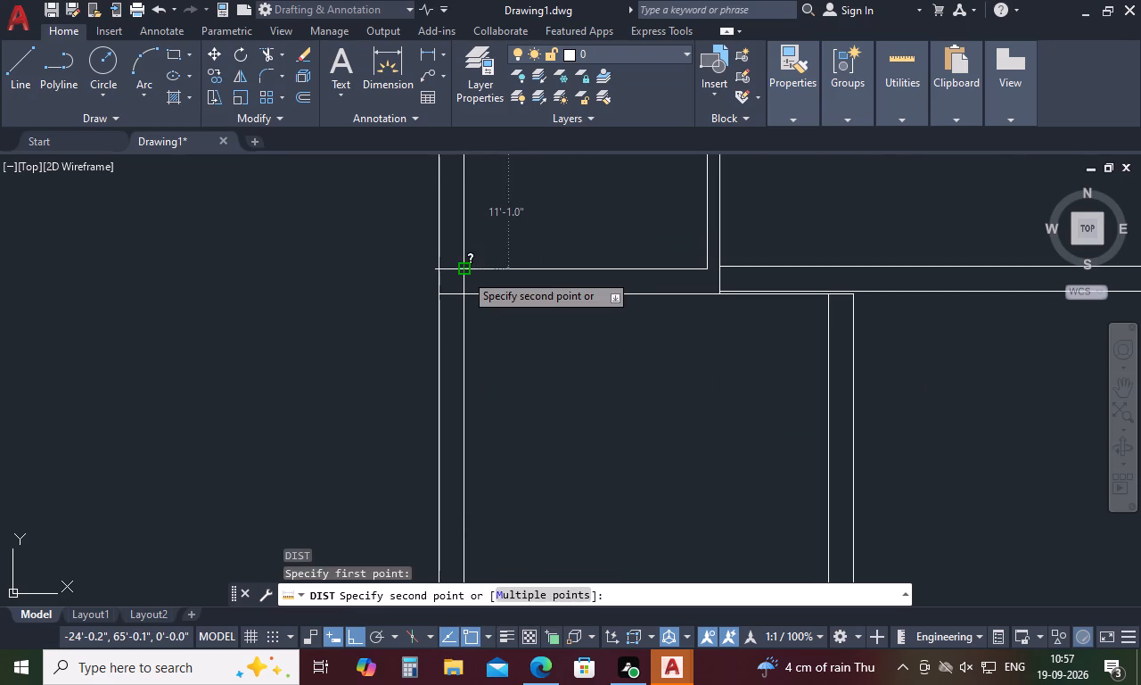
pyautogui.press('Escape')
# Trim away both lines of the hall's bottom wall between the left rooms and the right outer wall, including the short vertical joint line.
pyautogui.scroll(-2, 446, 307)
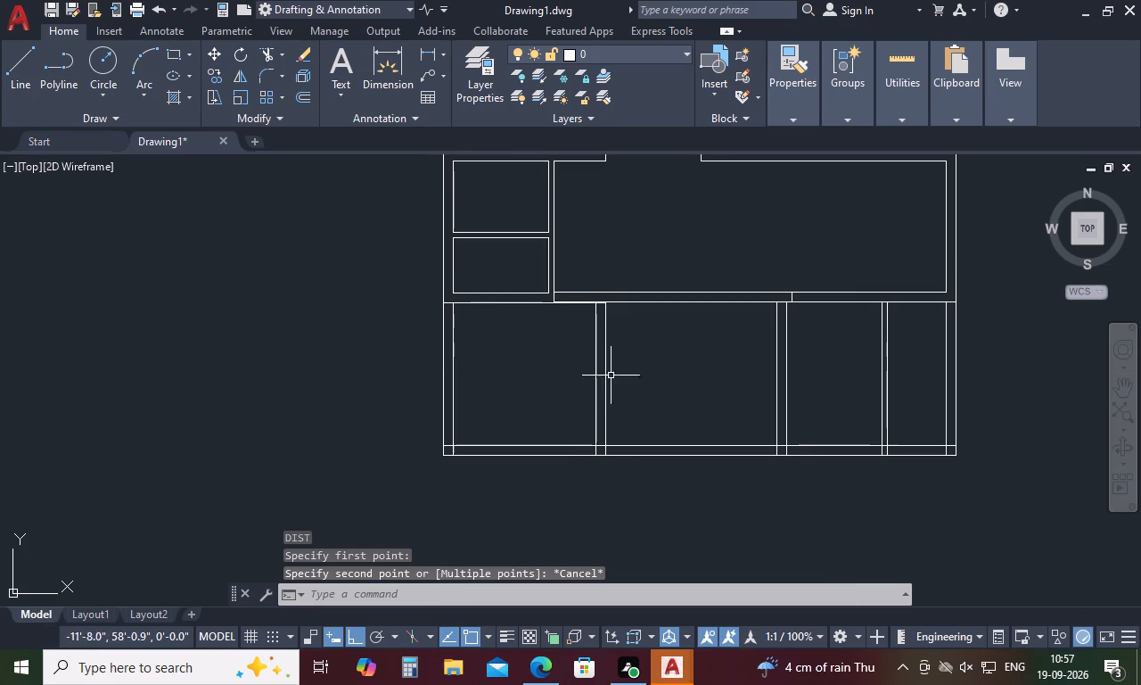
pyautogui.press('t')
pyautogui.write('r')
pyautogui.press('space')
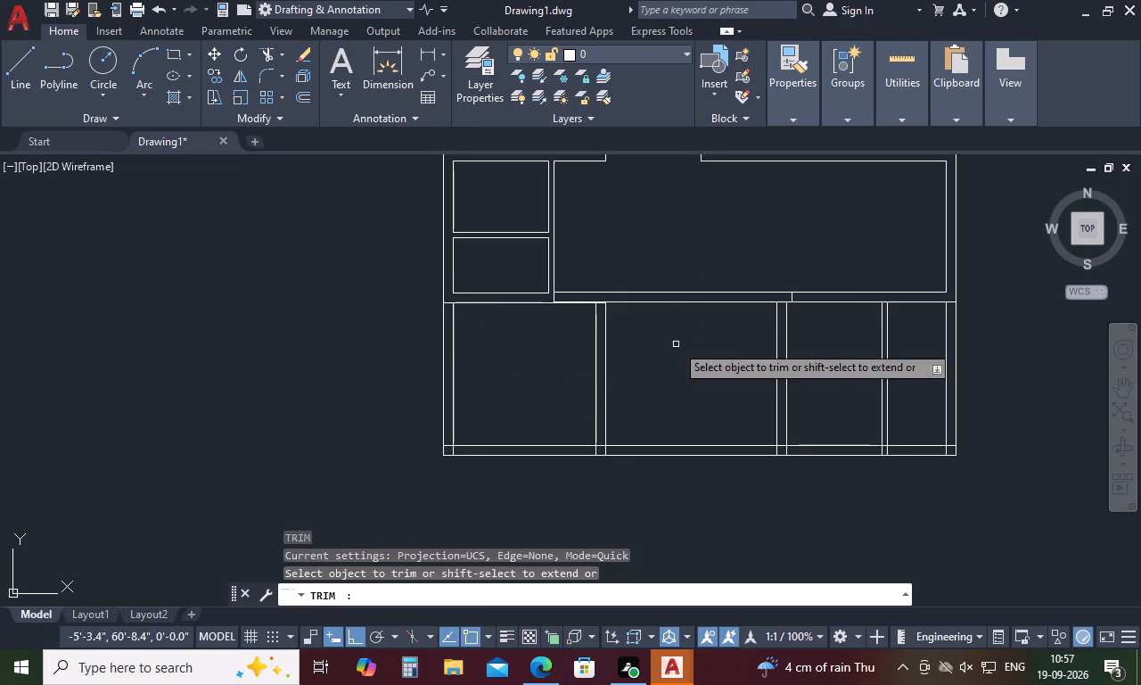
pyautogui.moveTo(674, 277); pyautogui.dragTo(664, 345)
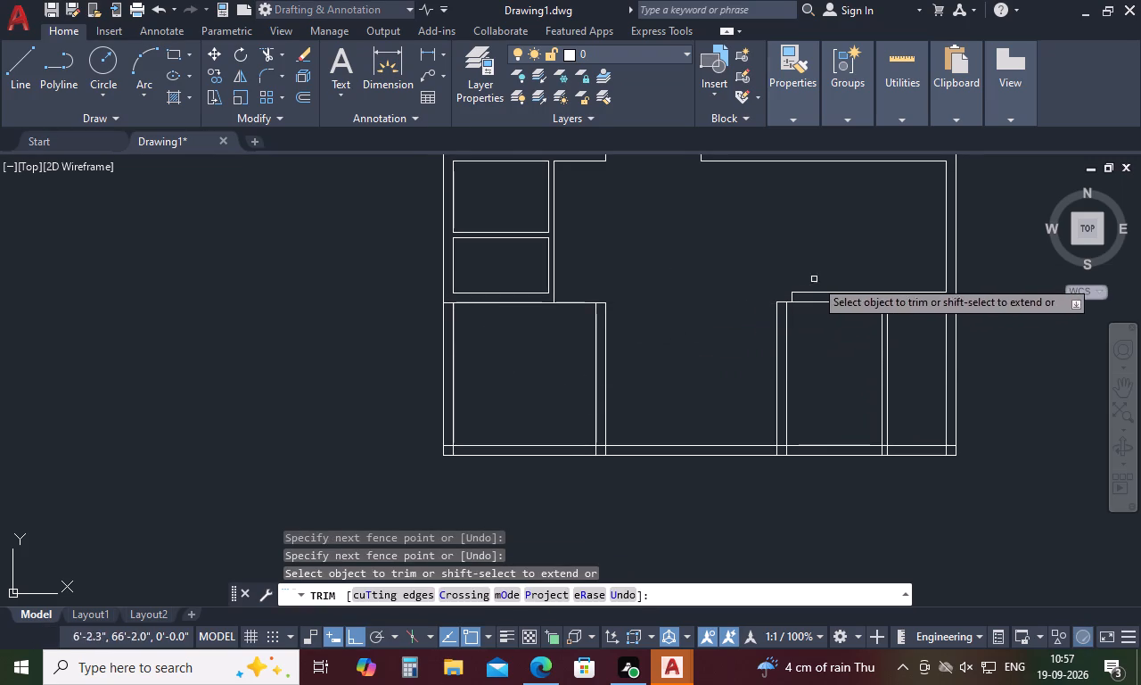
pyautogui.moveTo(819, 279); pyautogui.dragTo(828, 326)
pyautogui.moveTo(916, 293); pyautogui.dragTo(920, 323)
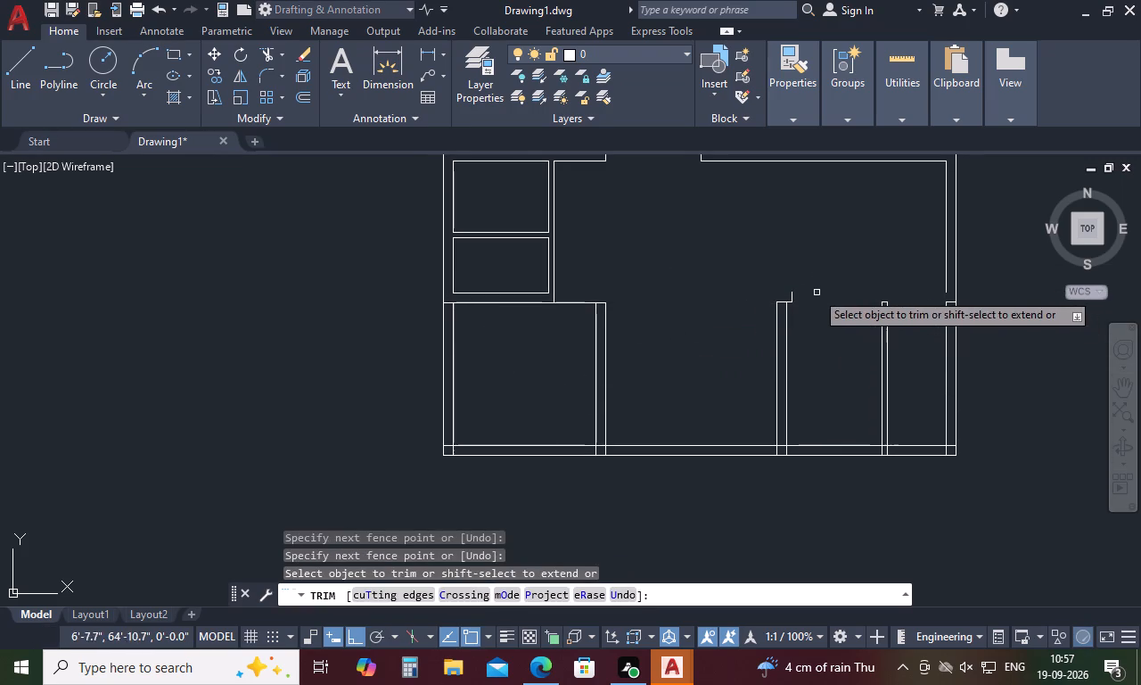
pyautogui.moveTo(810, 290); pyautogui.dragTo(784, 298)
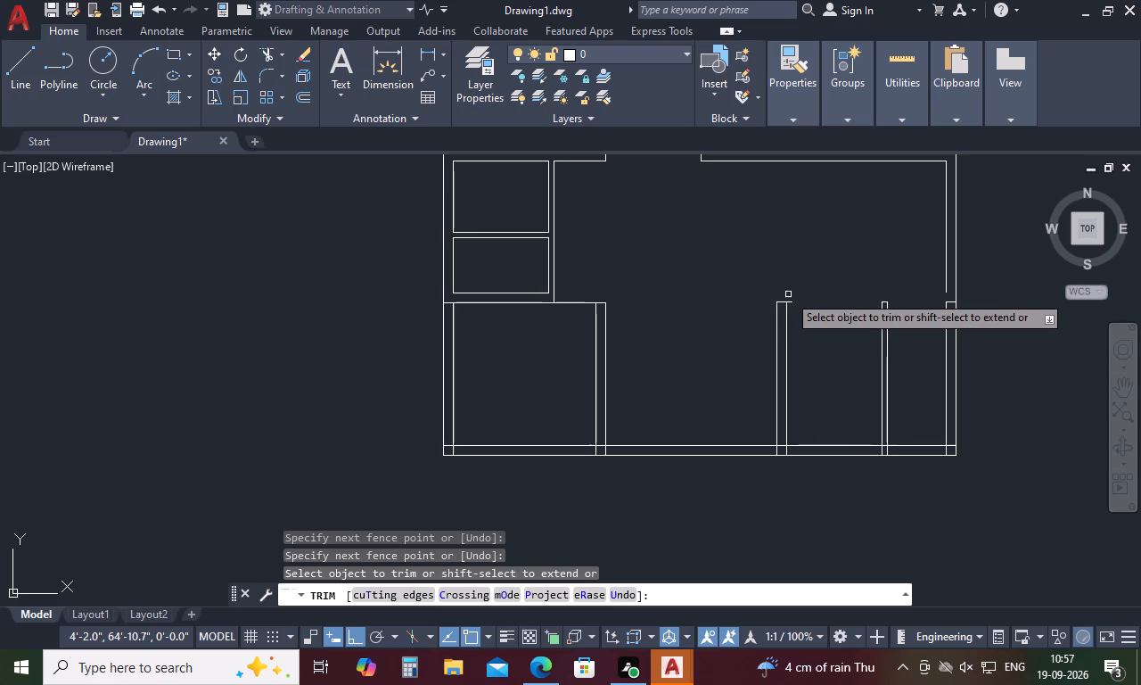
pyautogui.moveTo(790, 295); pyautogui.dragTo(792, 307)
pyautogui.click(803, 327)
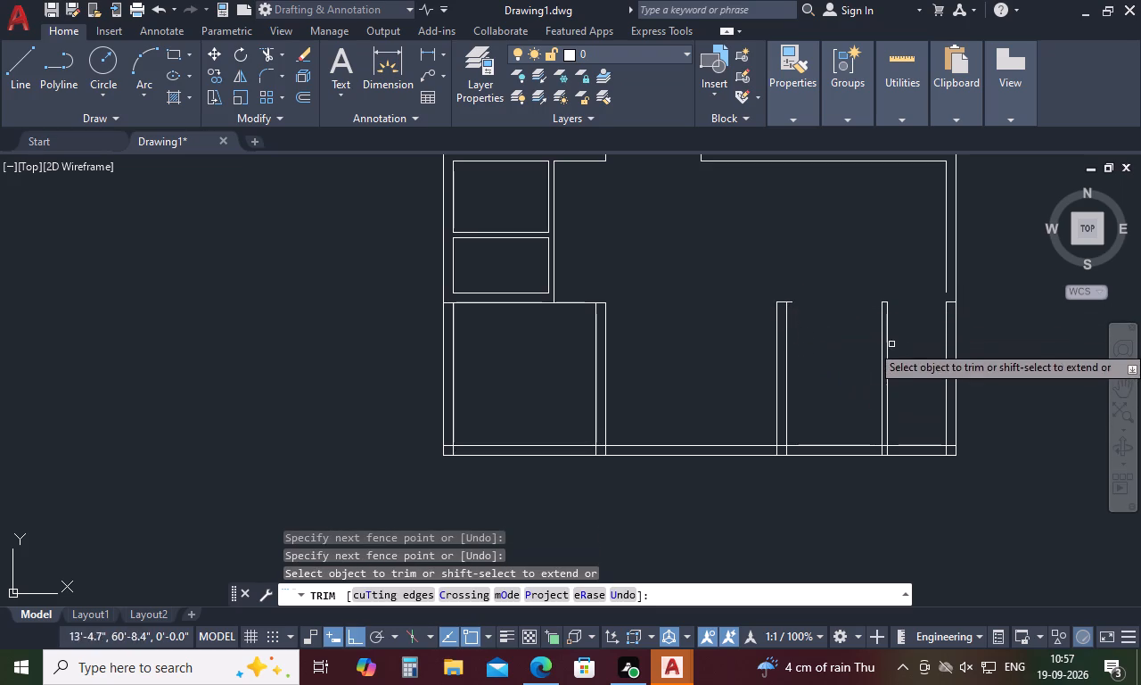
pyautogui.press('Escape')
# Extend the bottom line of the lower small left room across the hall to the right outer wall.
pyautogui.press('e')
pyautogui.write('x')
pyautogui.press('space')
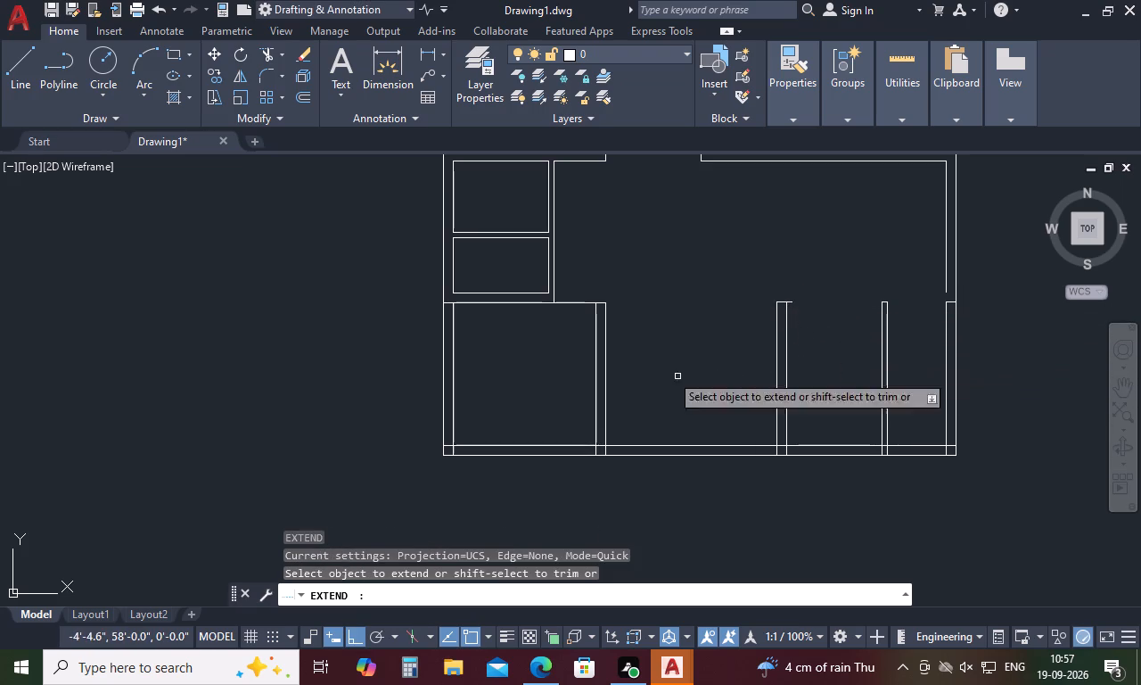
pyautogui.click(526, 296)
pyautogui.click(545, 288)
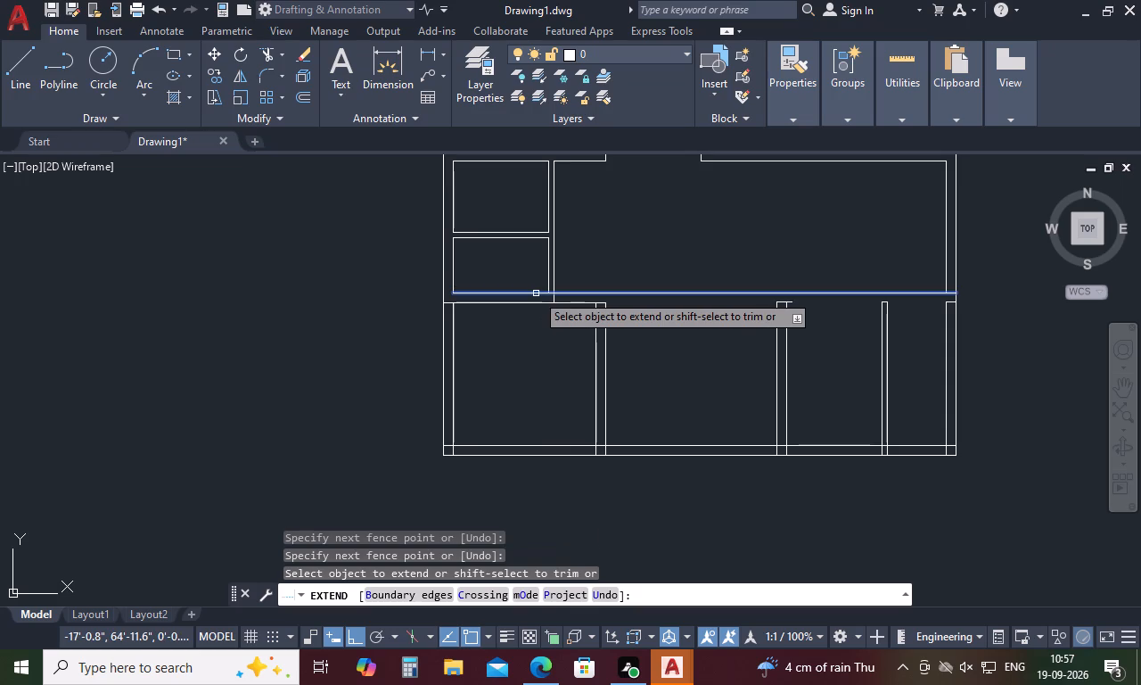
pyautogui.click(536, 293)
# Extend the lower rooms' top wall line past both right-hand partitions to the right outer wall's outer line.
pyautogui.click(536, 302)
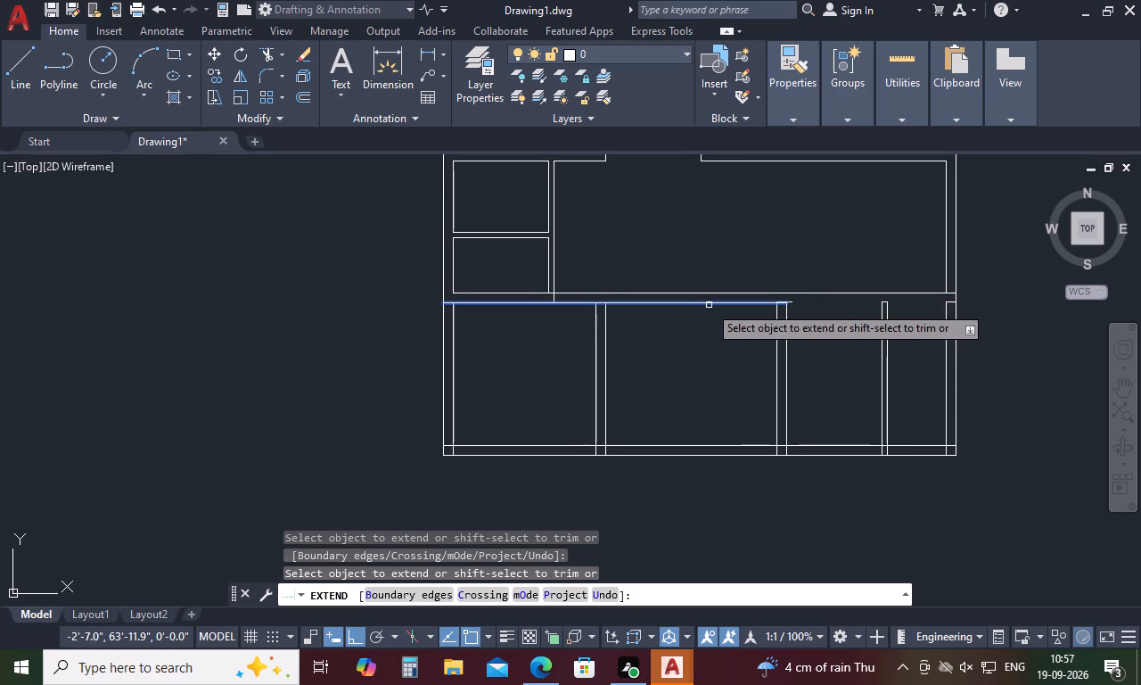
pyautogui.click(723, 304)
pyautogui.click(761, 302)
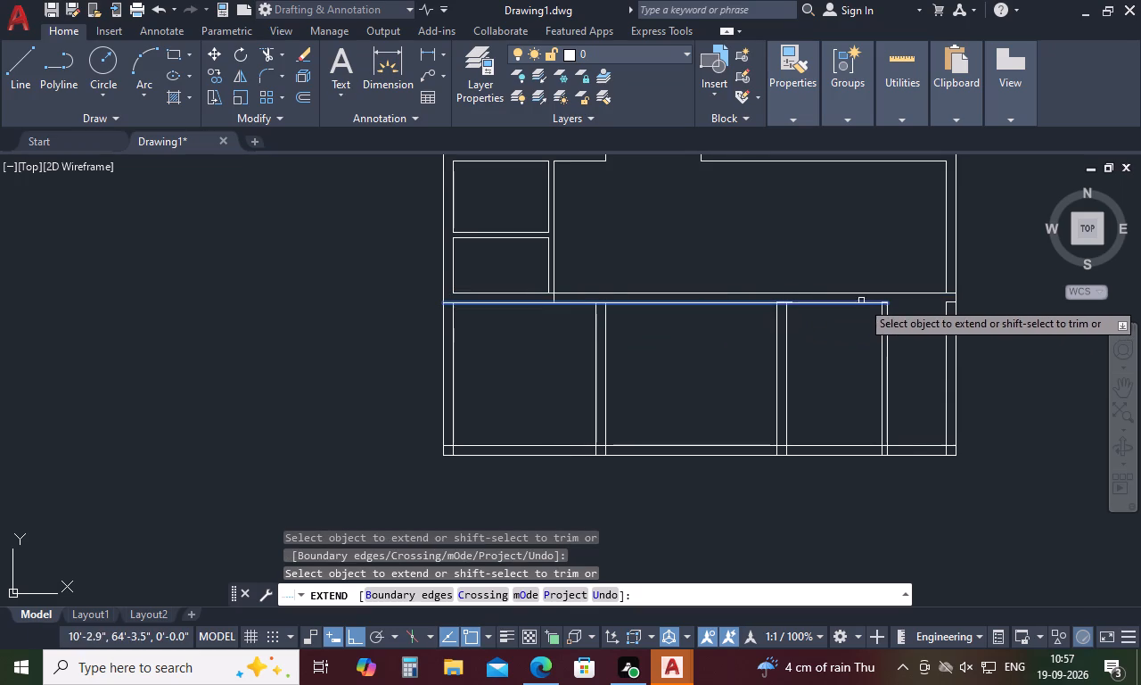
pyautogui.click(865, 303)
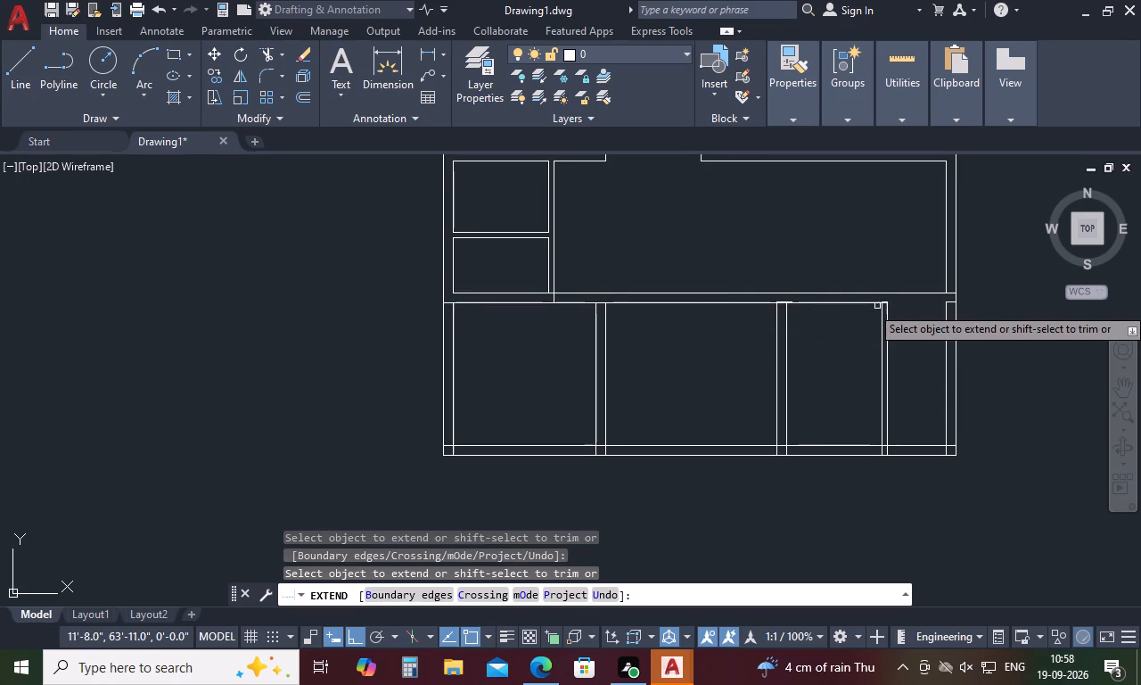
pyautogui.scroll(4, 873, 309)
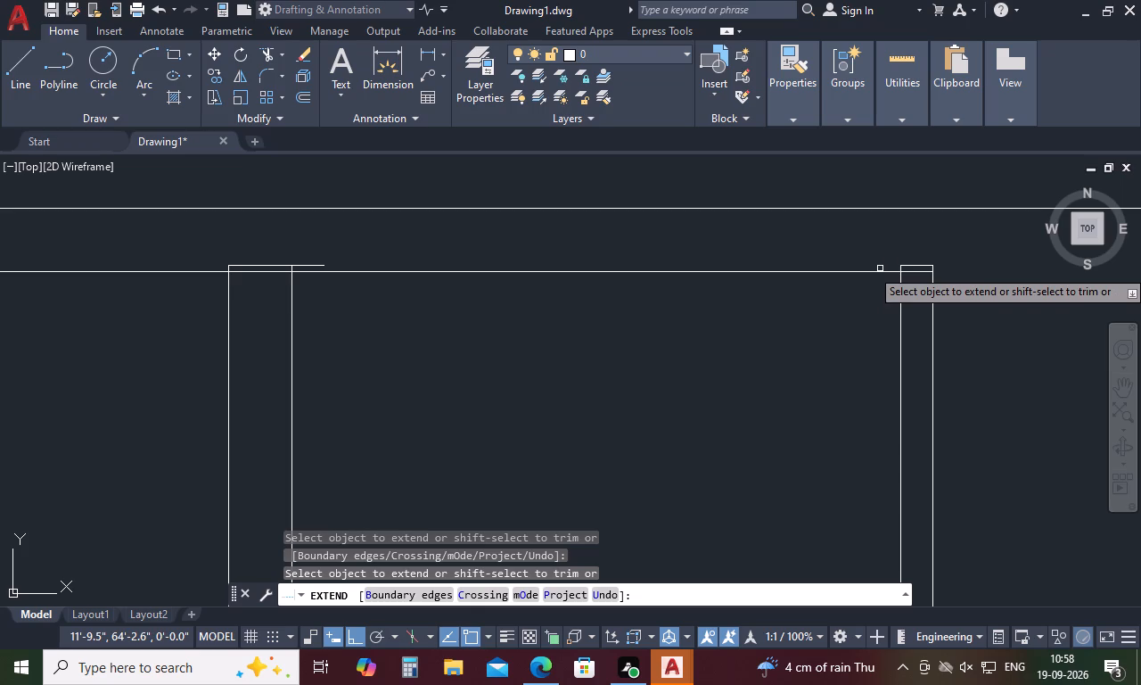
pyautogui.scroll(-4, 907, 277)
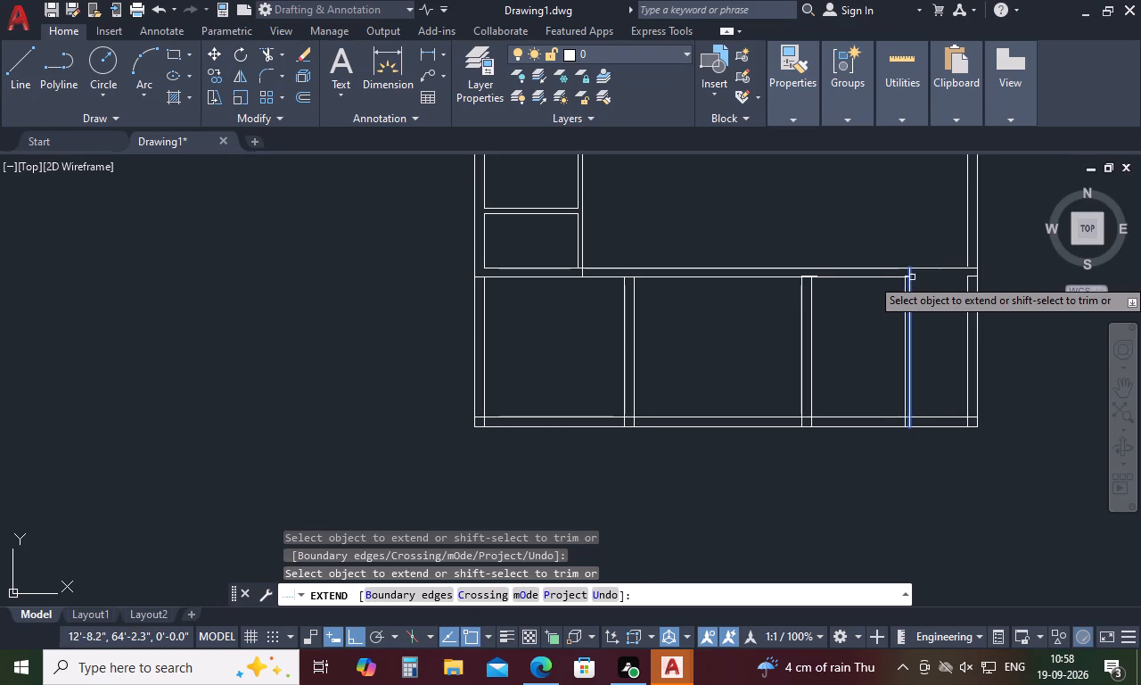
pyautogui.scroll(4, 912, 277)
pyautogui.scroll(-5, 902, 285)
pyautogui.scroll(4, 963, 275)
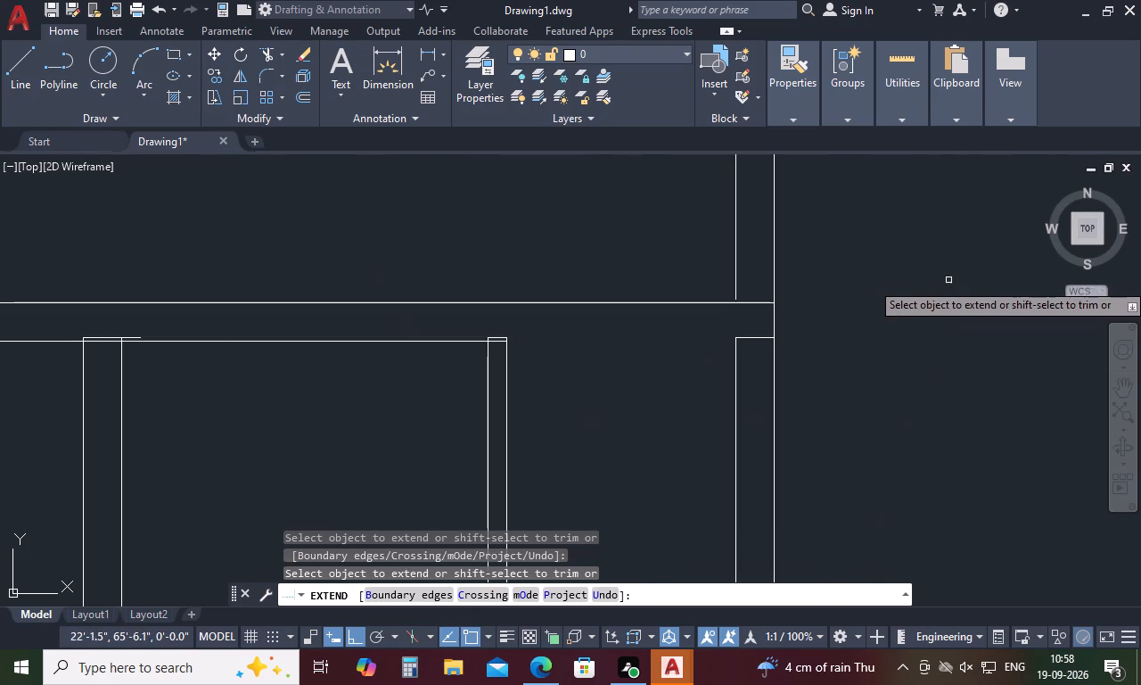
pyautogui.click(447, 339)
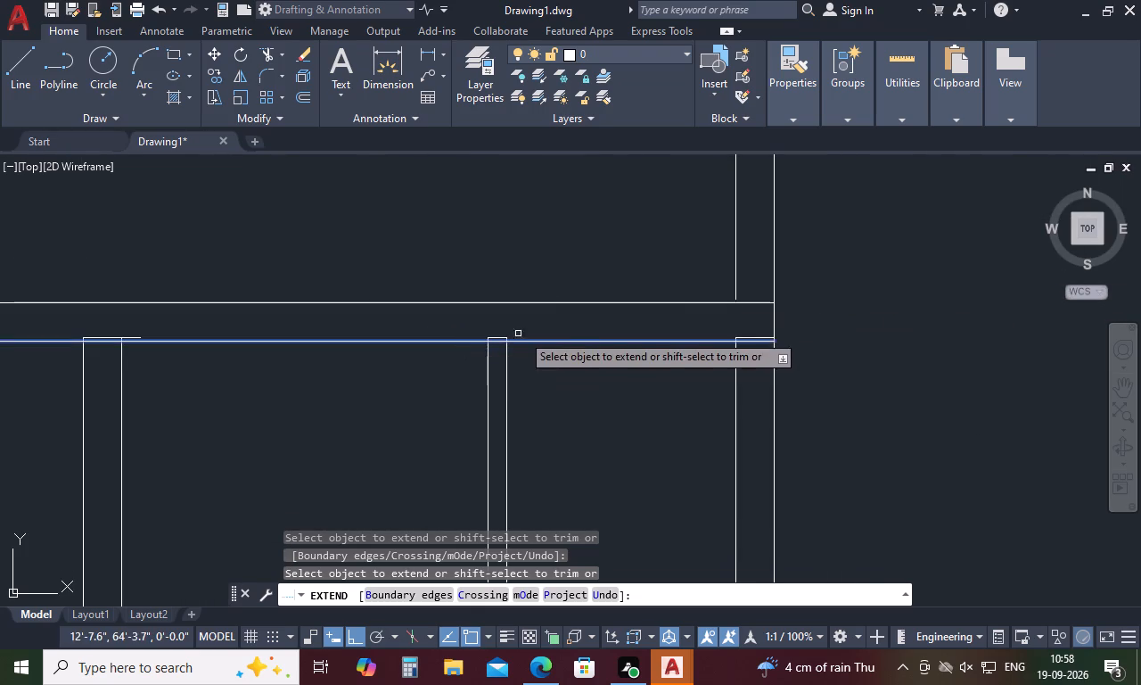
pyautogui.click(584, 341)
pyautogui.scroll(-4, 823, 333)
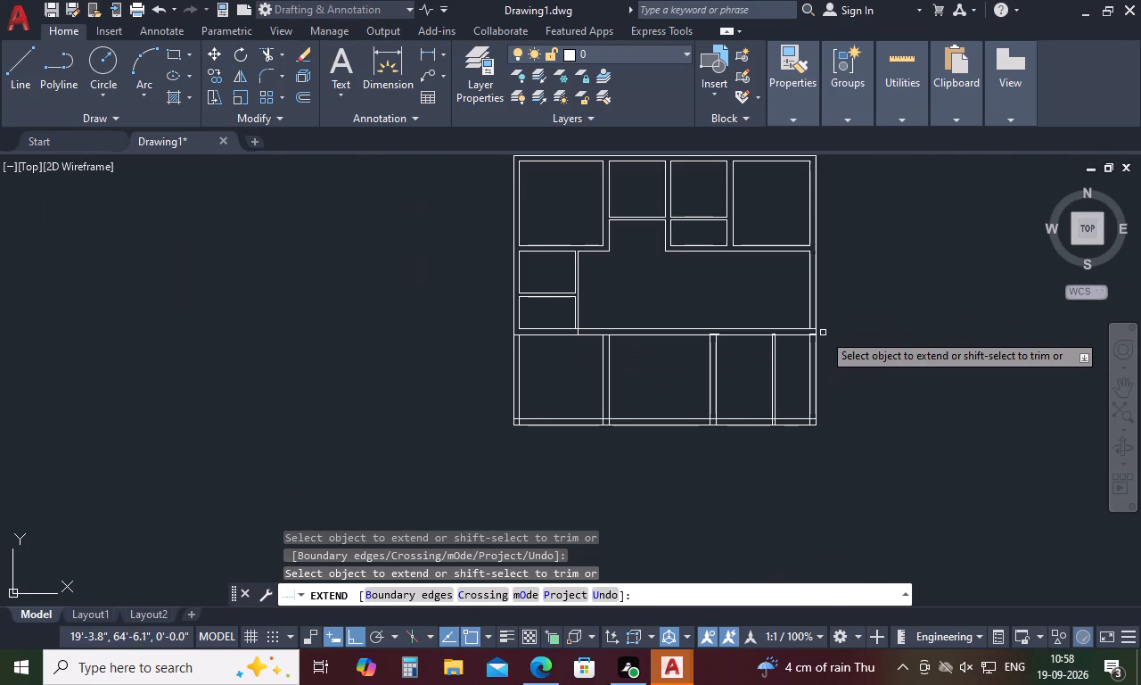
pyautogui.press('Escape')
# Trim the hall's bottom wall clean at the small rooms' right partition and inside the left outer wall.
pyautogui.press('t')
pyautogui.press('r')
pyautogui.press('space')
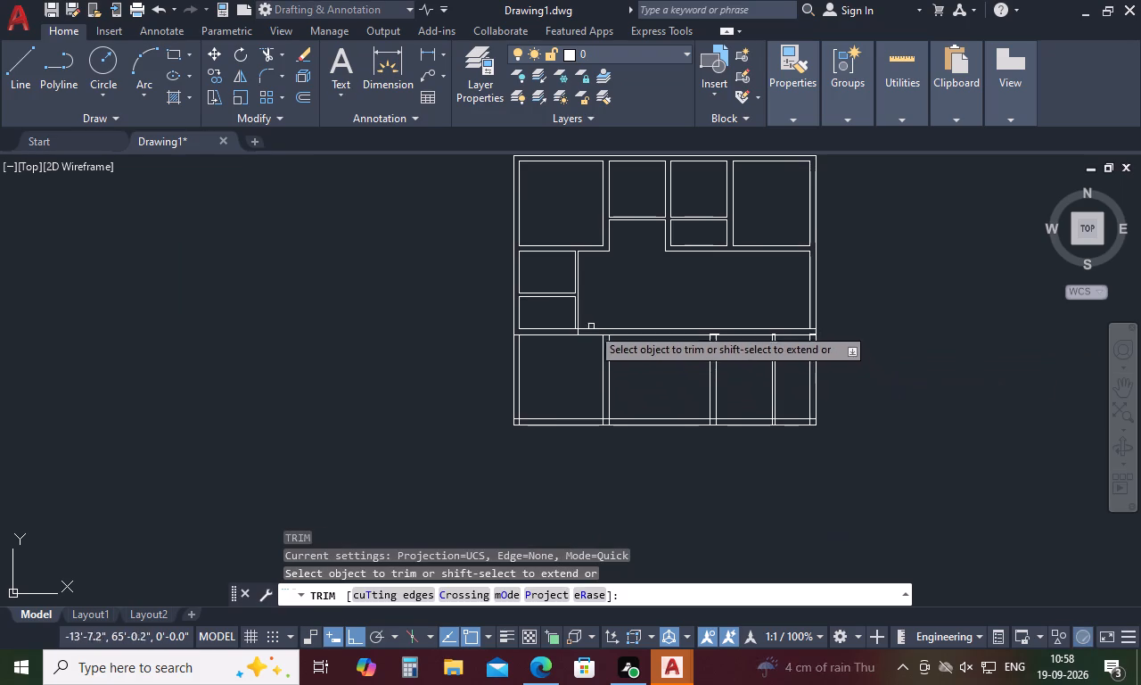
pyautogui.scroll(4, 576, 326)
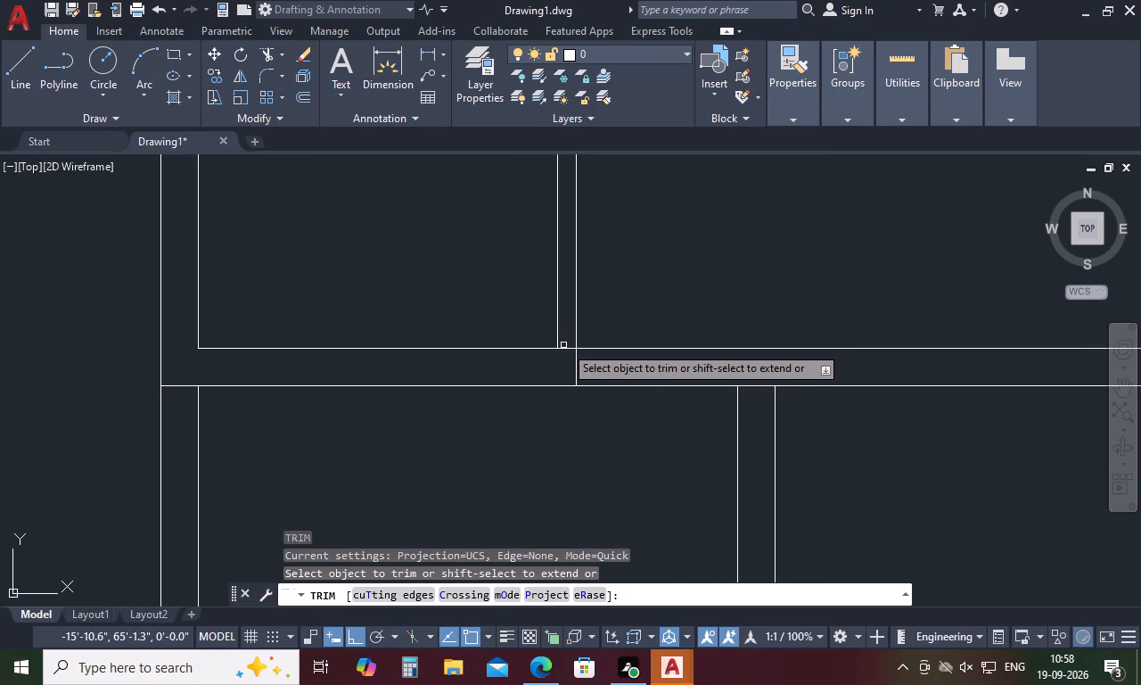
pyautogui.click(566, 349)
pyautogui.click(577, 357)
pyautogui.scroll(-1, 557, 356)
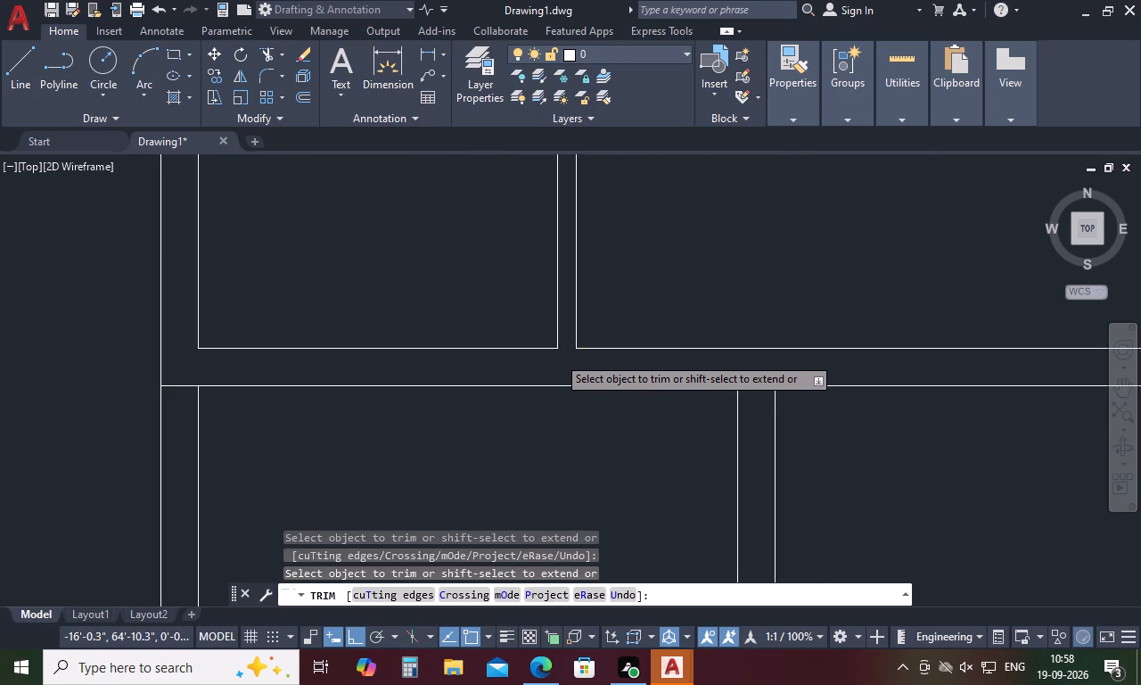
pyautogui.scroll(-2, 557, 356)
pyautogui.scroll(3, 459, 373)
pyautogui.moveTo(482, 327); pyautogui.dragTo(482, 334)
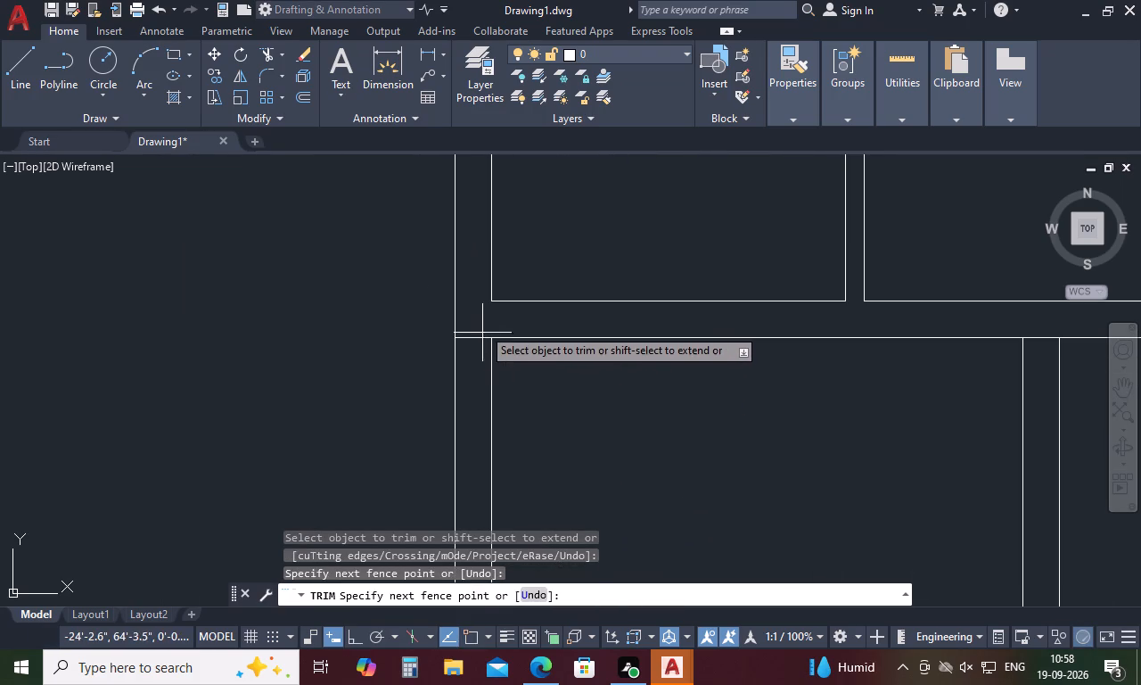
pyautogui.moveTo(482, 334); pyautogui.dragTo(482, 356)
pyautogui.scroll(-3, 482, 358)
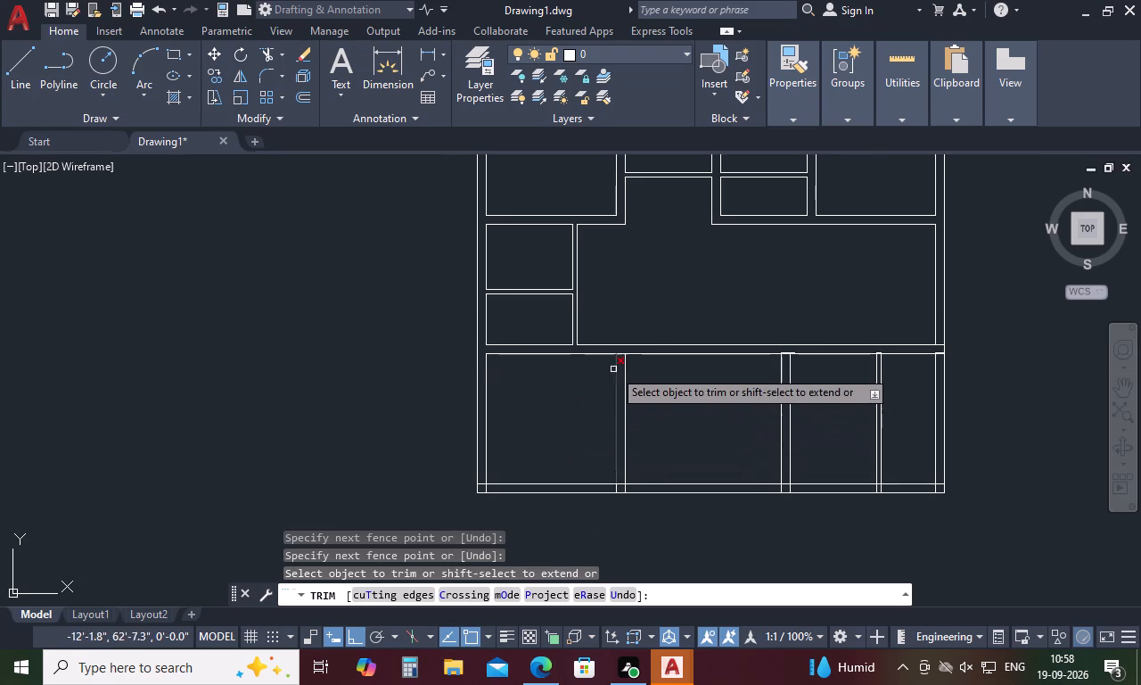
# Trim the short cap lines and partition ends projecting above the lower rooms' top line at the two right-hand partitions.
pyautogui.scroll(3, 612, 356)
pyautogui.scroll(-3, 636, 340)
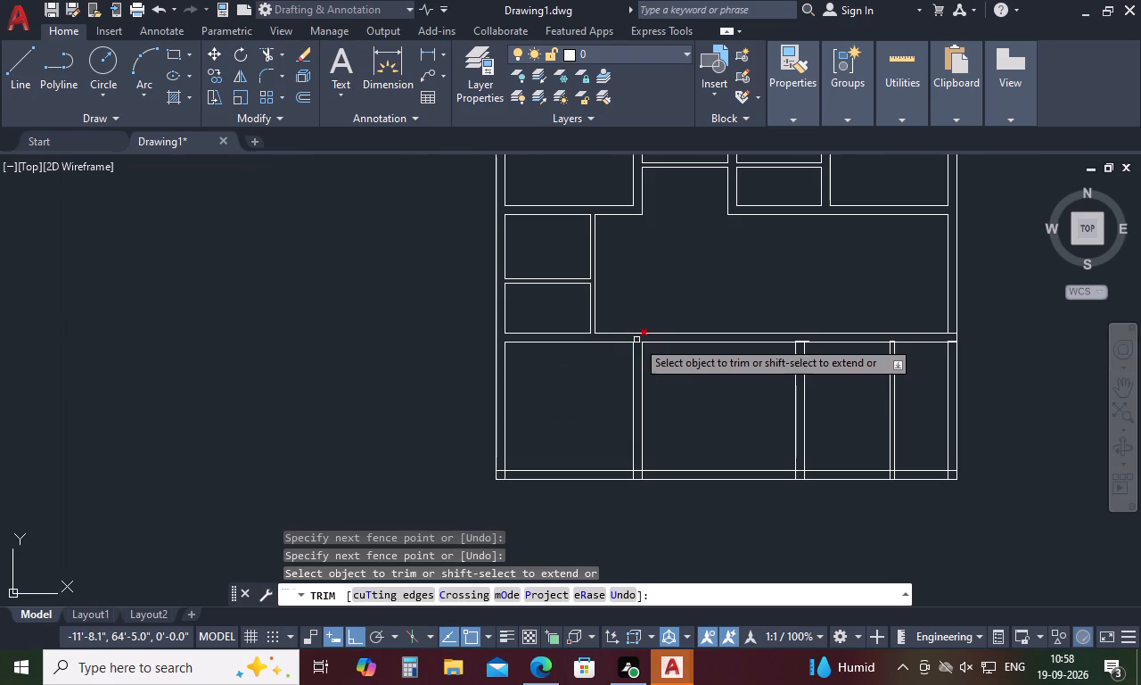
pyautogui.scroll(3, 965, 348)
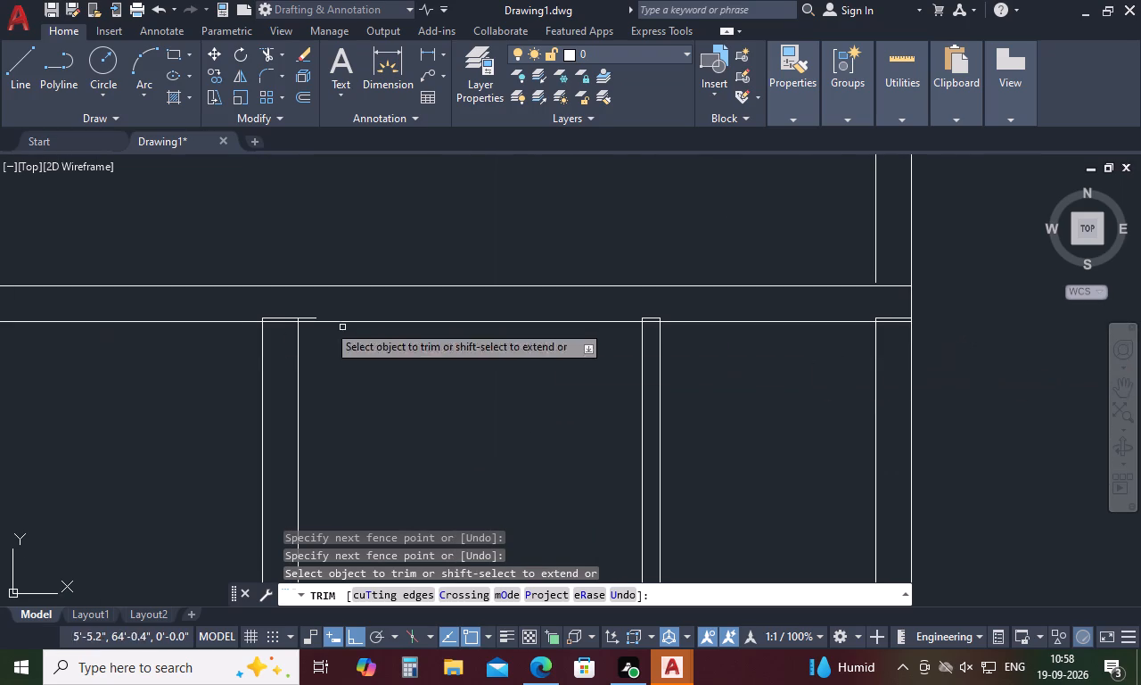
pyautogui.scroll(4, 253, 318)
pyautogui.moveTo(354, 304); pyautogui.dragTo(300, 328)
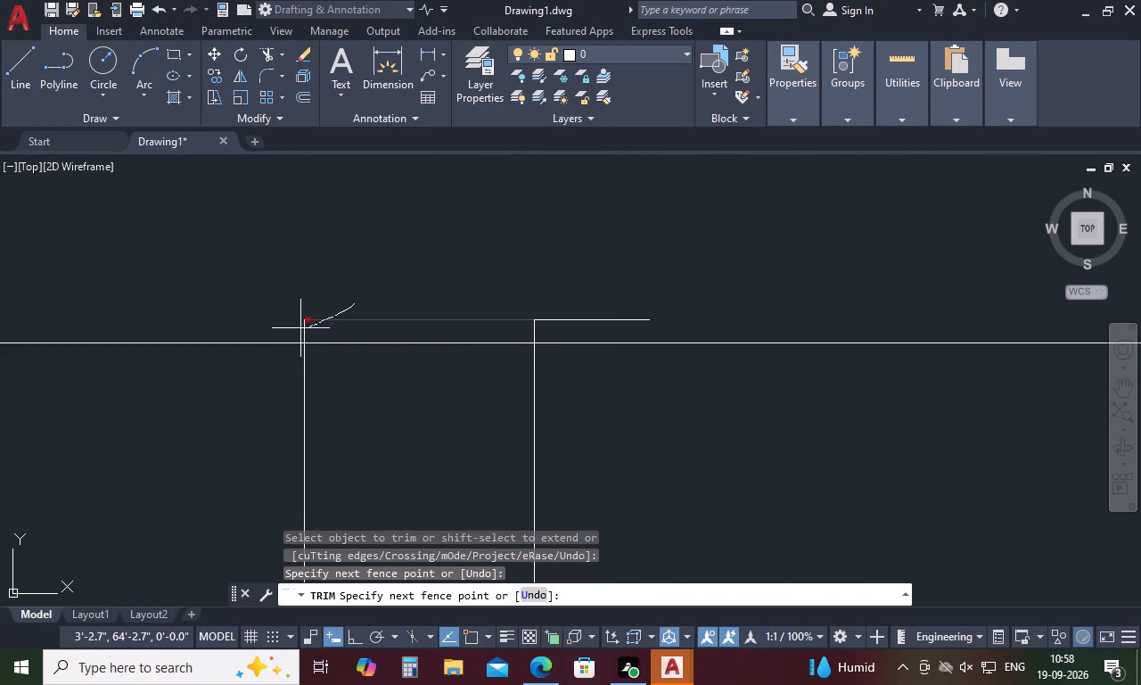
pyautogui.moveTo(300, 328); pyautogui.dragTo(291, 325)
pyautogui.moveTo(554, 315); pyautogui.dragTo(502, 324)
pyautogui.scroll(-4, 460, 288)
pyautogui.scroll(-2, 660, 296)
pyautogui.scroll(2, 807, 299)
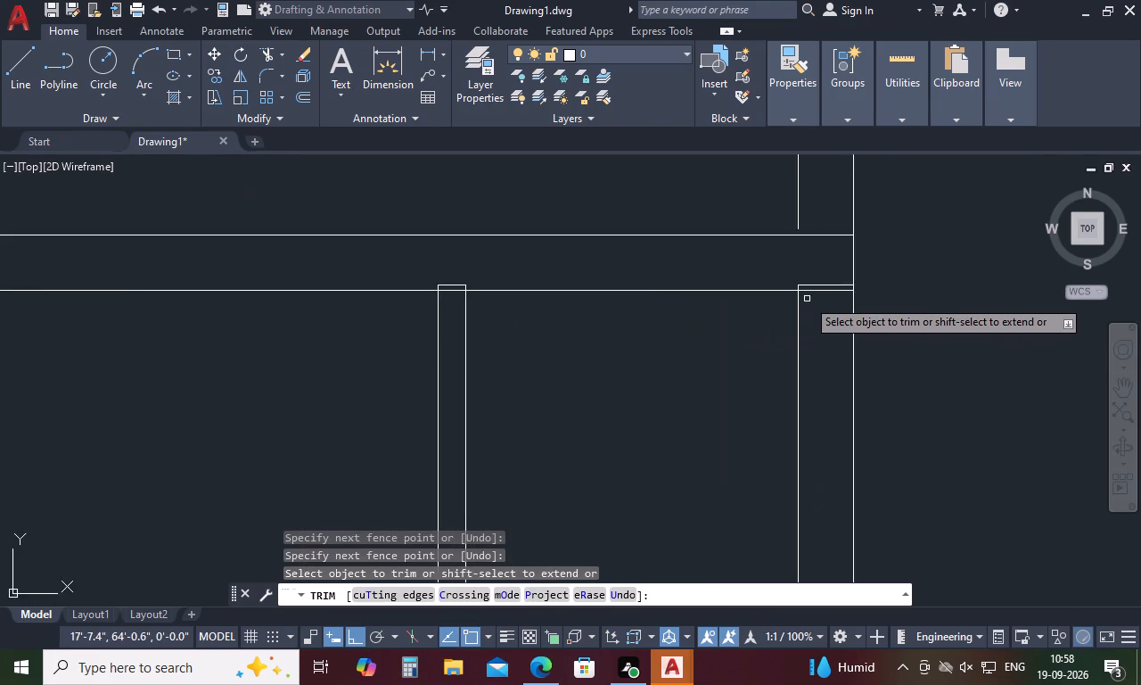
pyautogui.scroll(2, 807, 299)
pyautogui.scroll(4, 201, 268)
pyautogui.moveTo(390, 293); pyautogui.dragTo(346, 329)
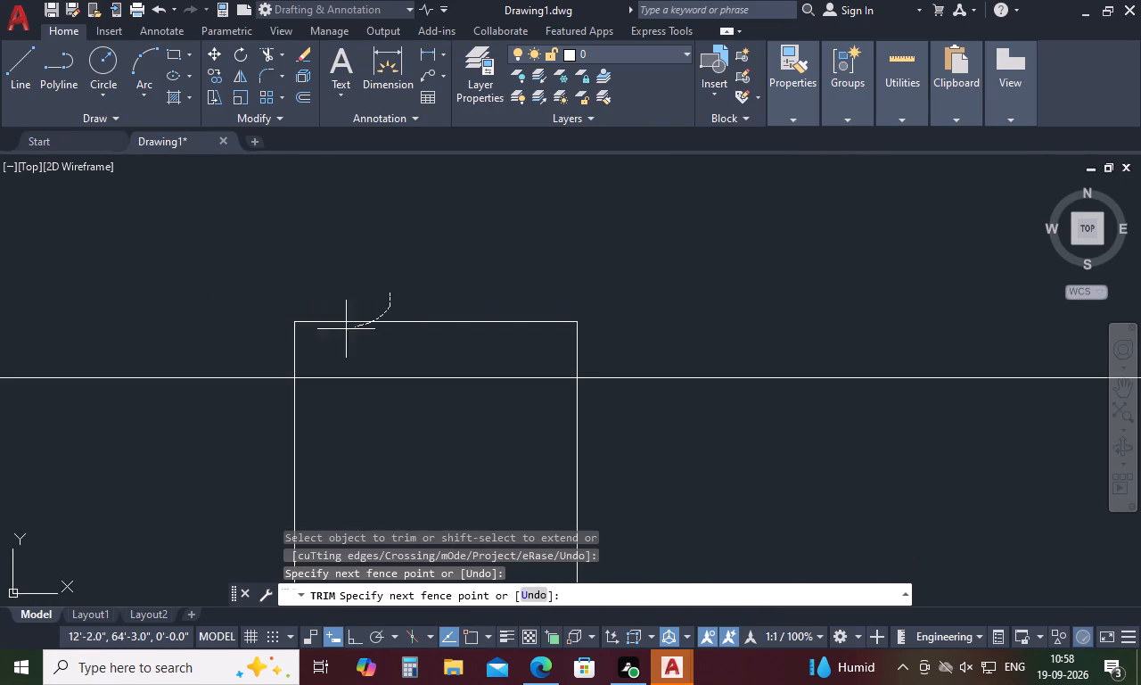
pyautogui.moveTo(346, 329); pyautogui.dragTo(232, 317)
pyautogui.moveTo(507, 326); pyautogui.dragTo(623, 341)
# Trim the leftover cap at the right outer wall and both hall bottom-wall lines crossing into that wall.
pyautogui.scroll(-7, 580, 273)
pyautogui.scroll(4, 711, 274)
pyautogui.moveTo(725, 273); pyautogui.dragTo(710, 285)
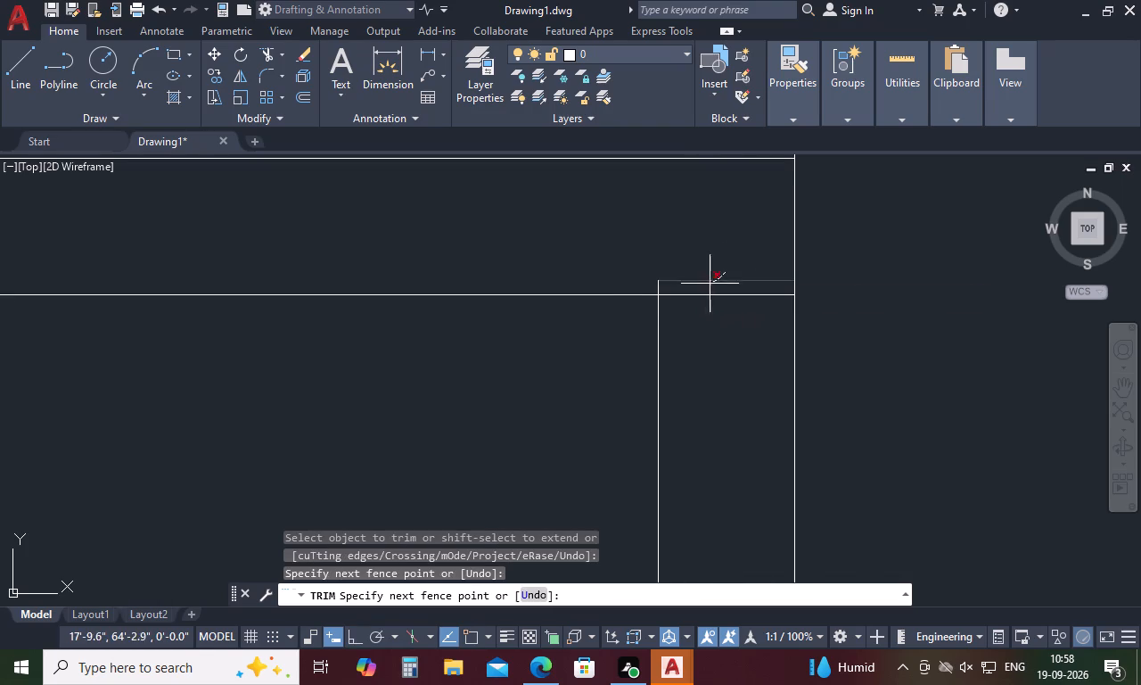
pyautogui.moveTo(710, 285); pyautogui.dragTo(642, 277)
pyautogui.scroll(-4, 663, 270)
pyautogui.moveTo(672, 270); pyautogui.dragTo(676, 289)
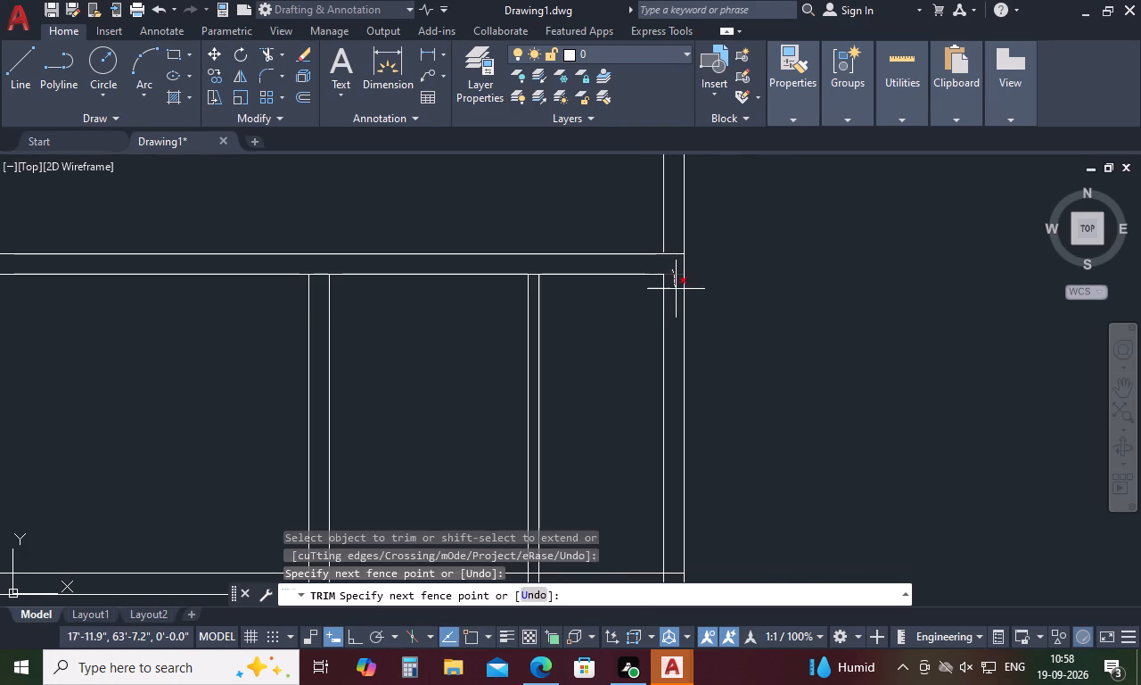
pyautogui.moveTo(676, 289); pyautogui.dragTo(676, 295)
pyautogui.moveTo(669, 241); pyautogui.dragTo(670, 264)
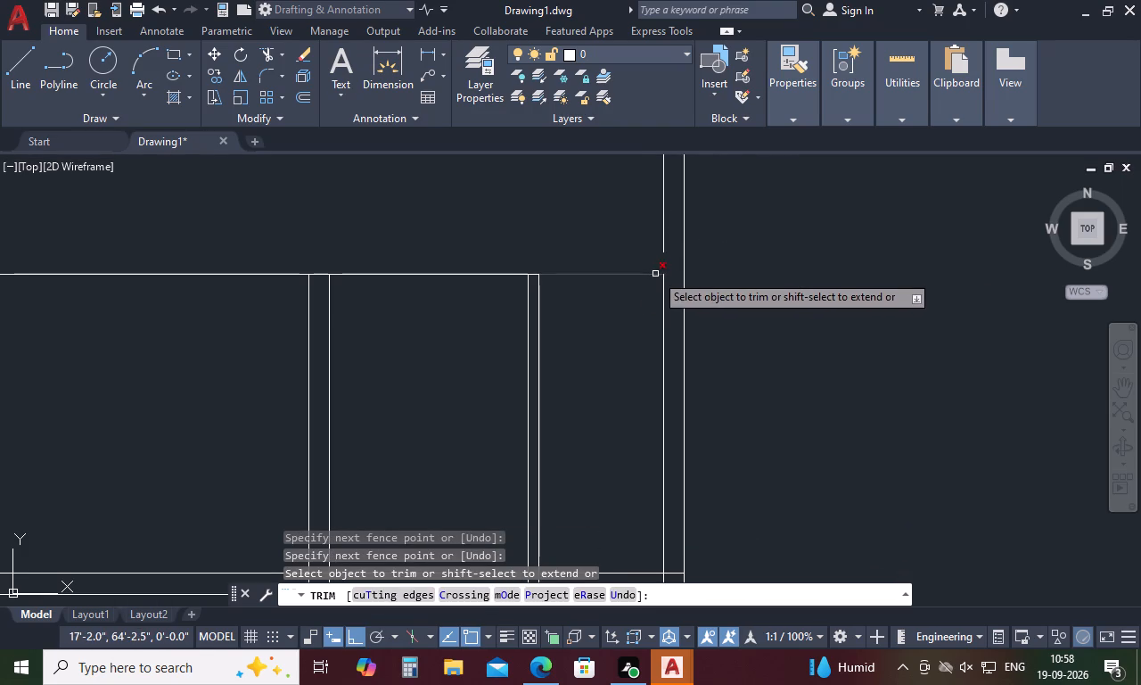
pyautogui.press('Escape')
# Extend the right outer wall's inner line from the hall down to the lower rooms' top wall line.
pyautogui.write('ex')
pyautogui.press('space')
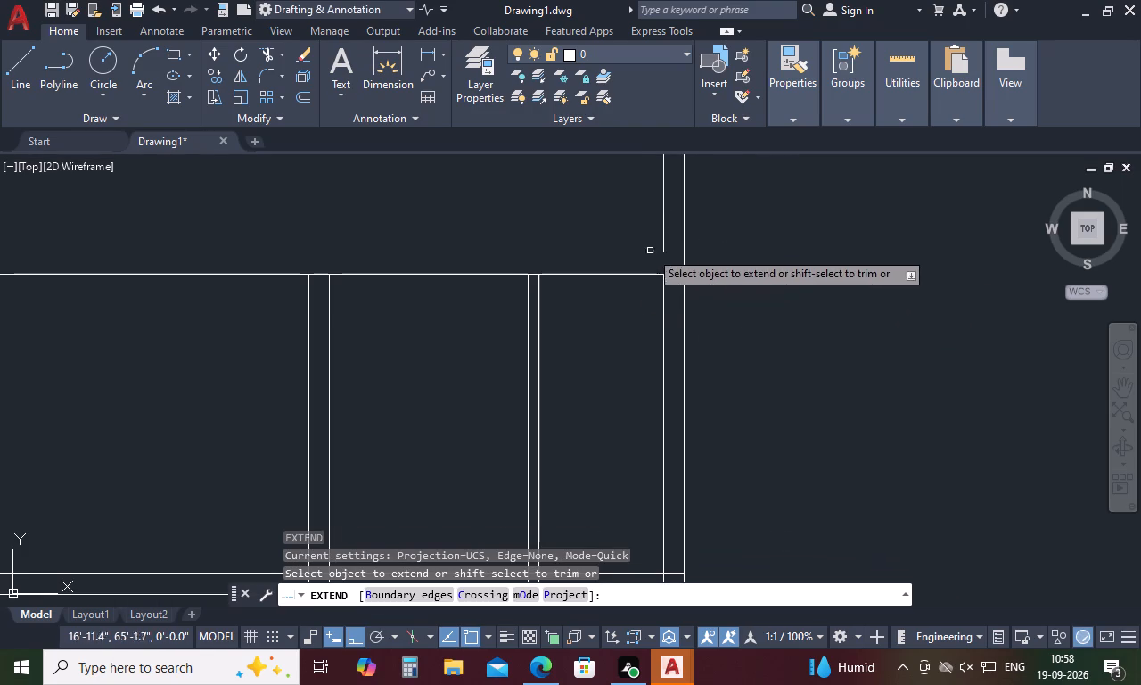
pyautogui.click(662, 223)
pyautogui.scroll(-3, 676, 291)
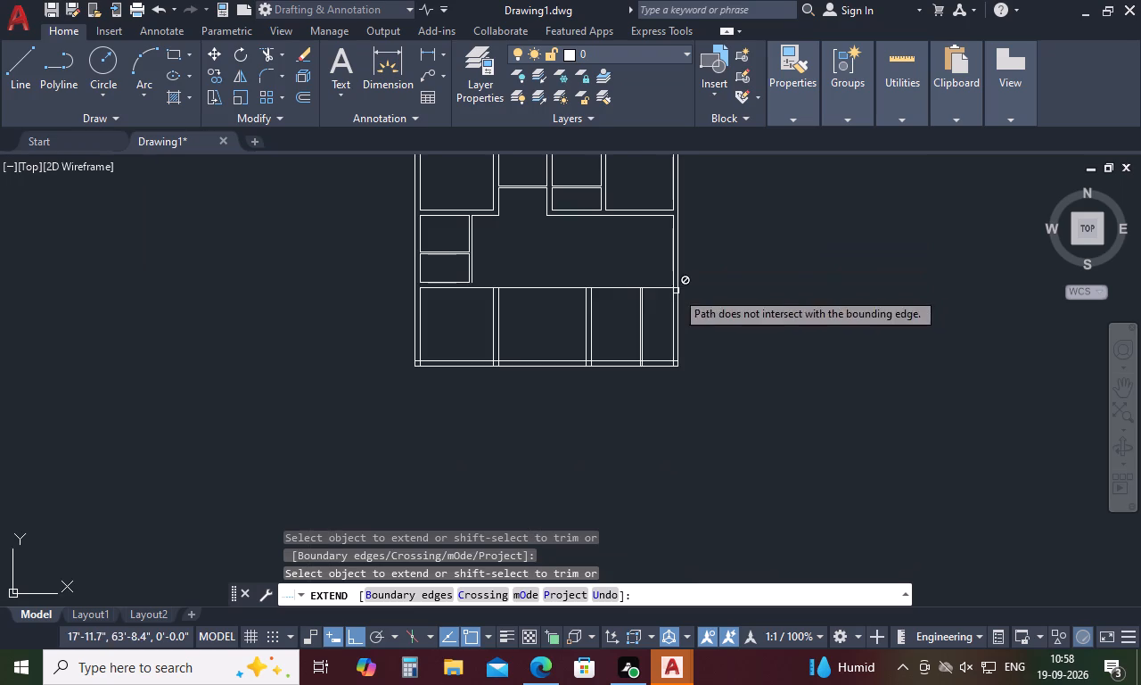
pyautogui.press('Escape')
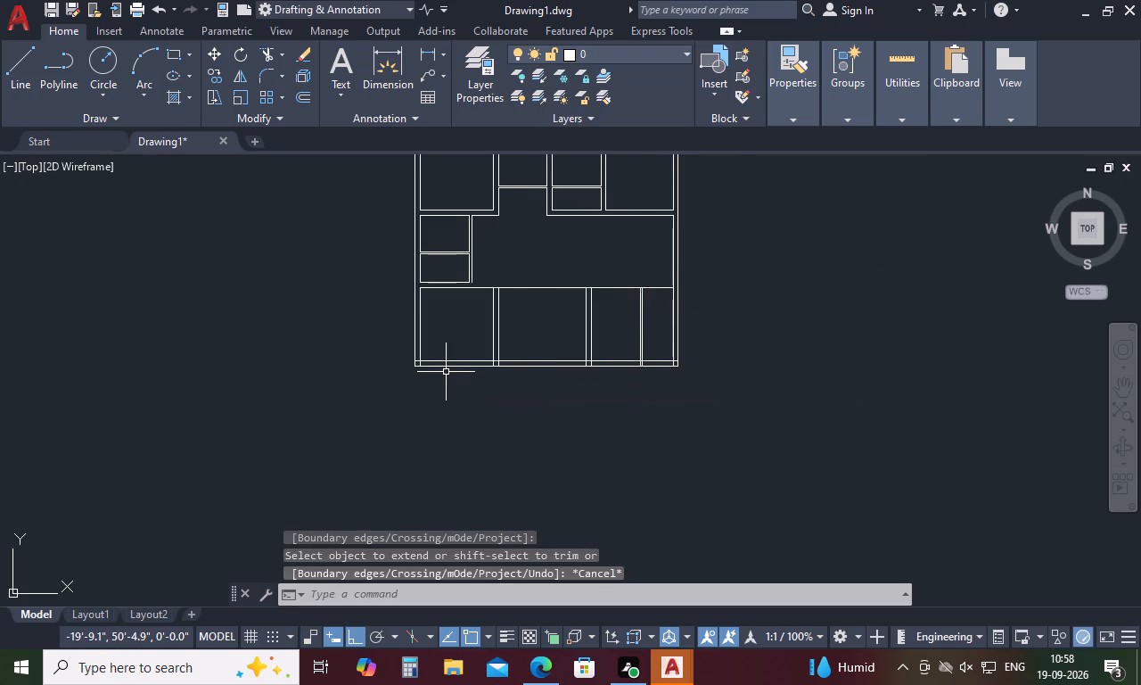
# Trim the overlapping lines inside the bottom wall at the plan's lower-left corner and at the first partition.
pyautogui.write('tr')
pyautogui.press('space')
pyautogui.scroll(4, 419, 360)
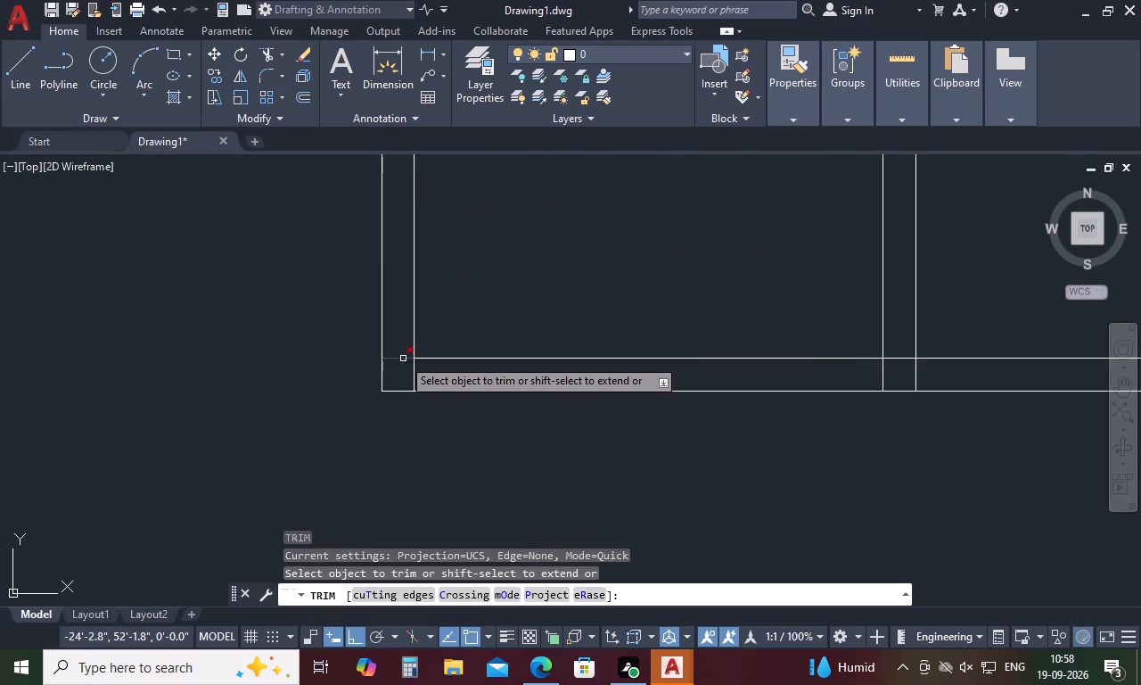
pyautogui.moveTo(396, 350); pyautogui.dragTo(430, 376)
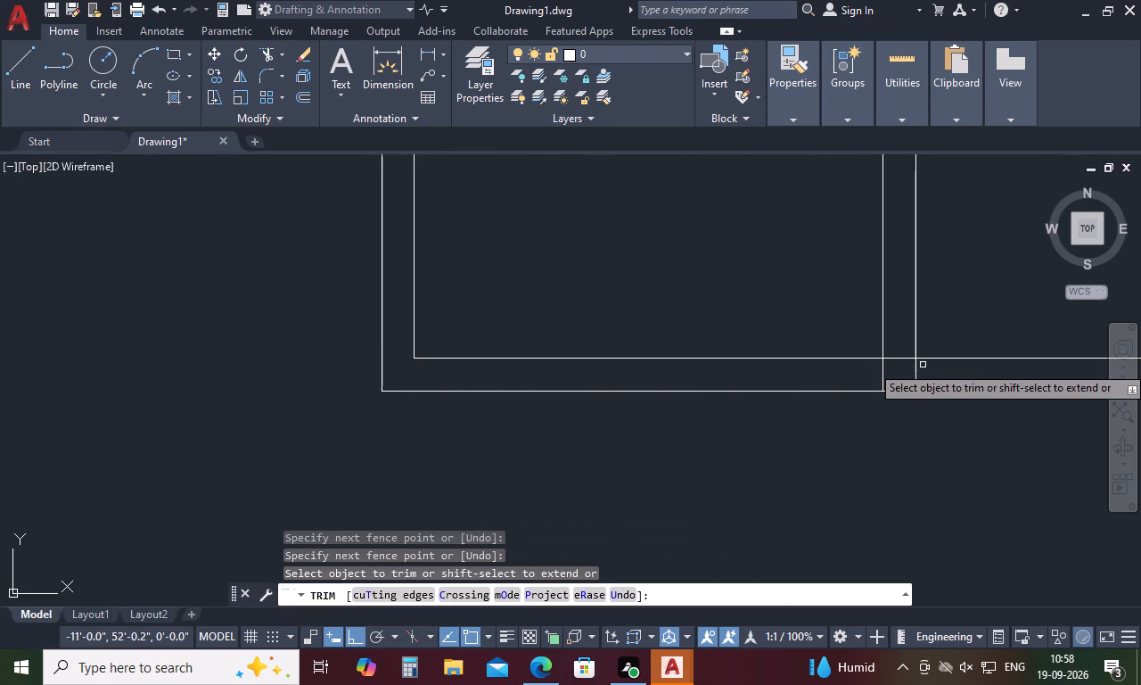
pyautogui.moveTo(936, 372); pyautogui.dragTo(872, 377)
pyautogui.moveTo(898, 349); pyautogui.dragTo(901, 366)
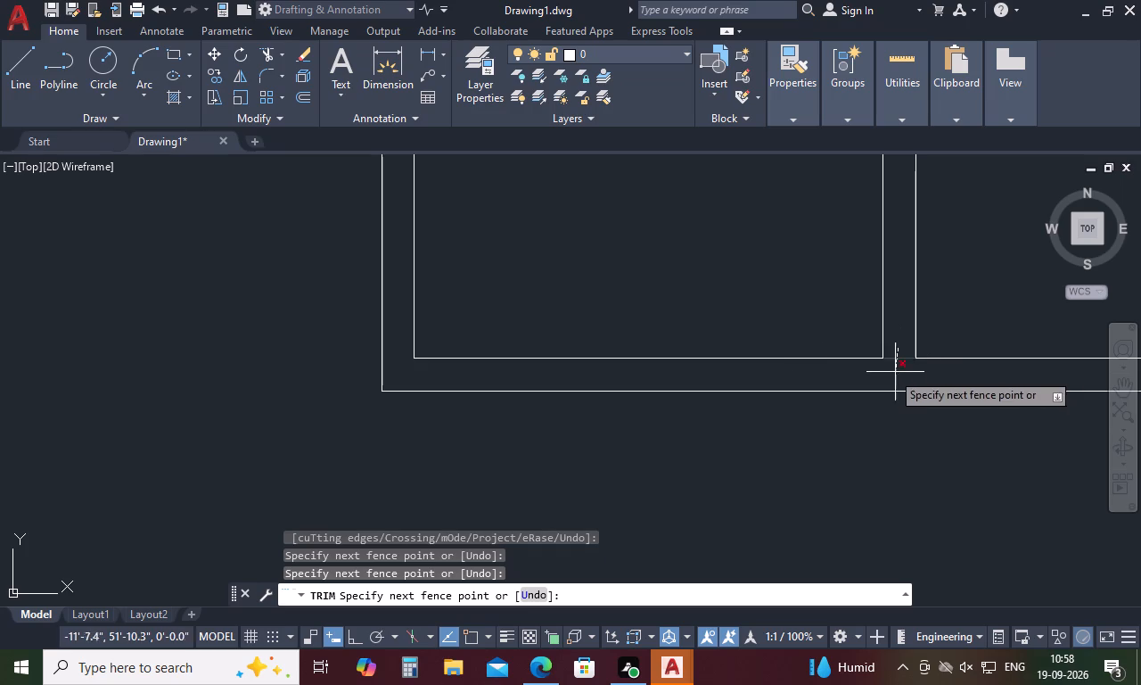
pyautogui.click(893, 375)
pyautogui.scroll(-4, 637, 353)
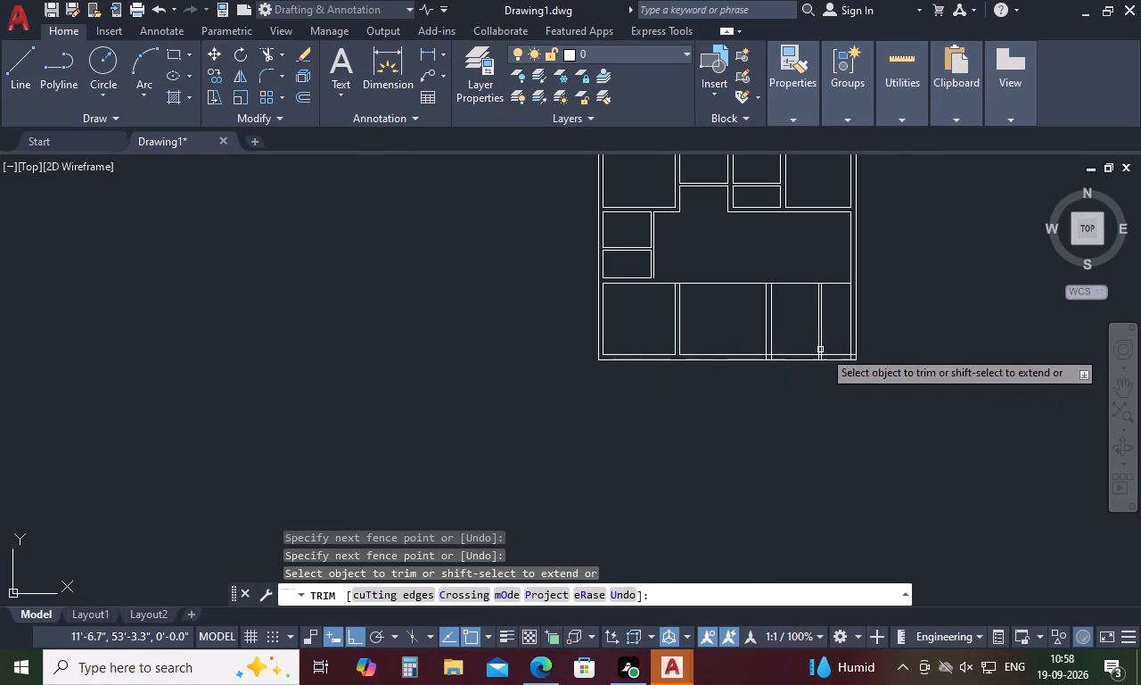
# Trim the overlapping lines inside the bottom wall at the two right-hand partitions and the plan's lower-right corner.
pyautogui.scroll(2, 859, 360)
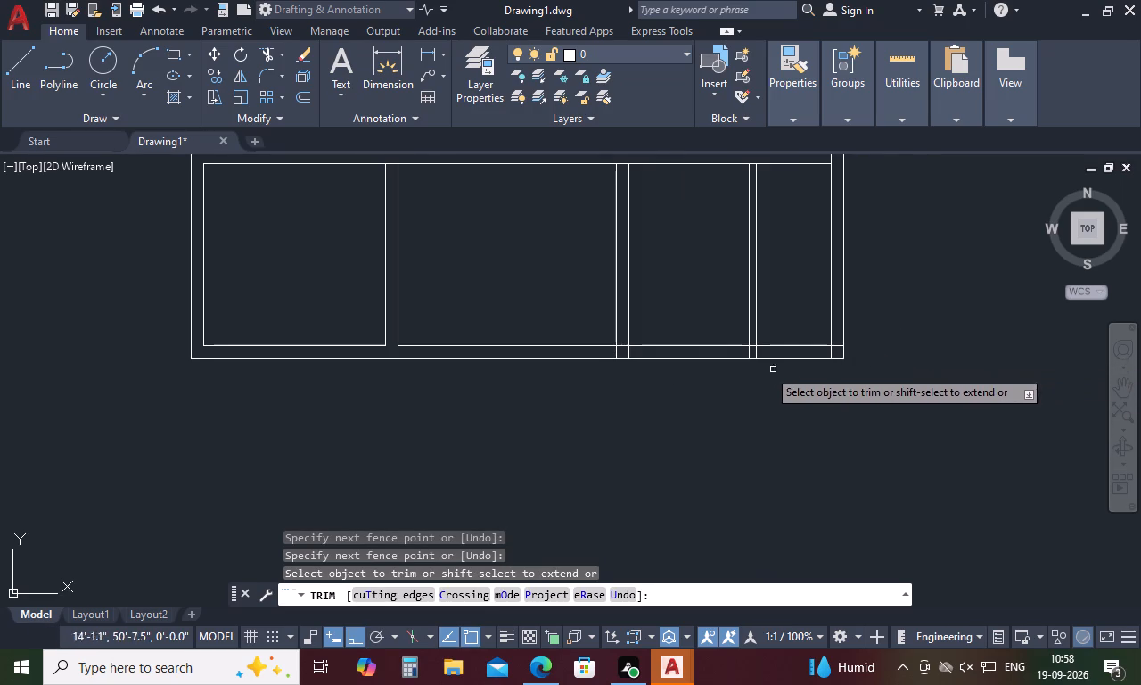
pyautogui.scroll(3, 619, 353)
pyautogui.moveTo(726, 348); pyautogui.dragTo(547, 351)
pyautogui.moveTo(620, 304); pyautogui.dragTo(620, 331)
pyautogui.scroll(-4, 620, 332)
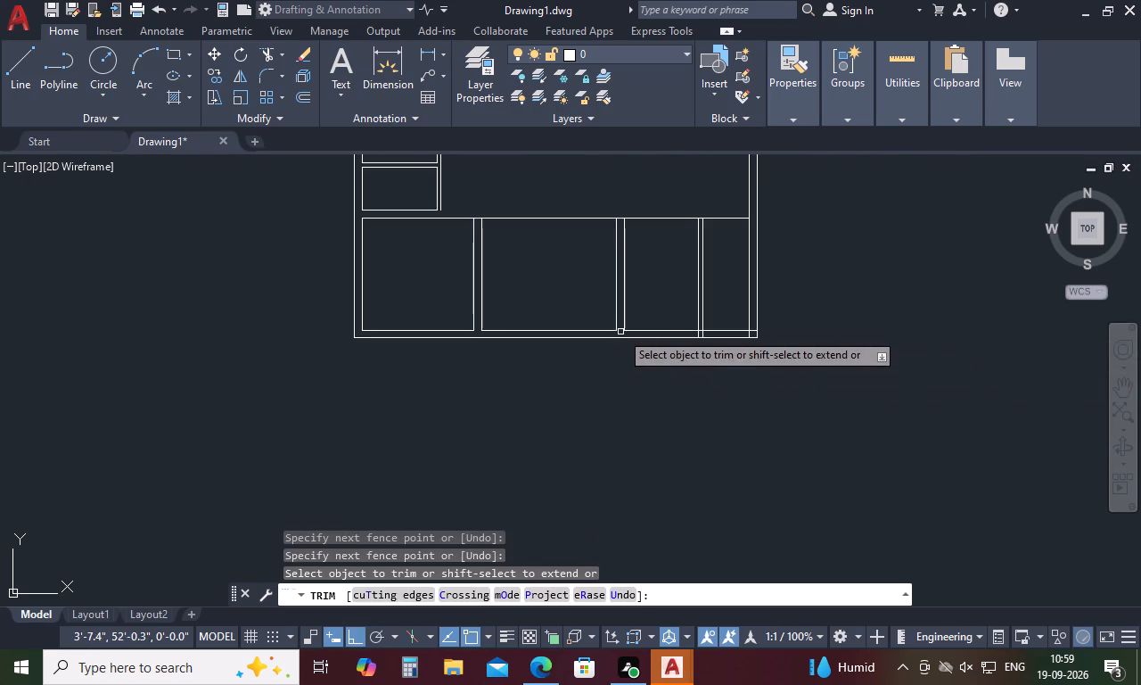
pyautogui.scroll(3, 743, 332)
pyautogui.moveTo(773, 316); pyautogui.dragTo(763, 340)
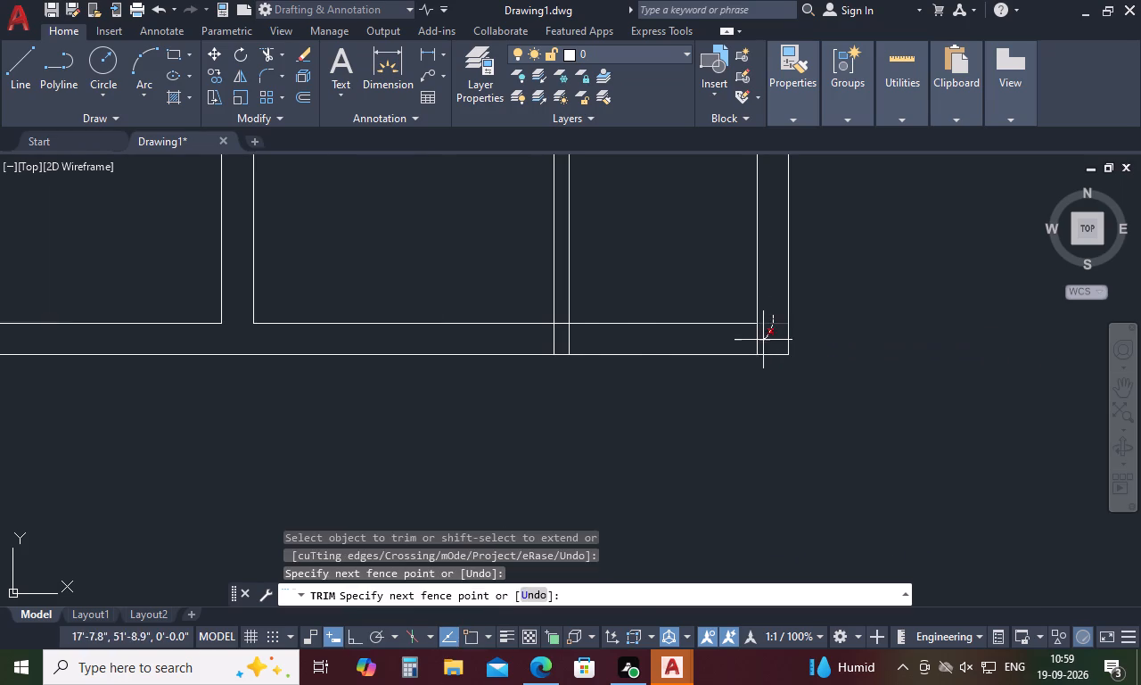
pyautogui.moveTo(763, 340); pyautogui.dragTo(747, 343)
pyautogui.click(565, 321)
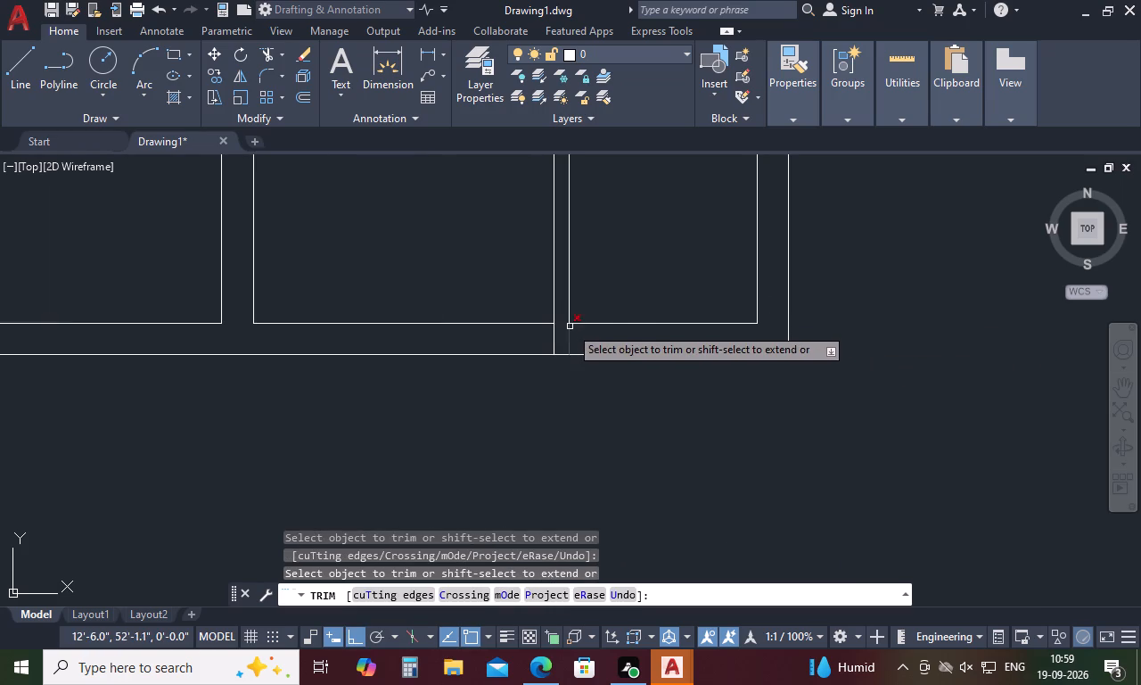
pyautogui.click(571, 329)
pyautogui.click(555, 335)
pyautogui.scroll(-3, 591, 345)
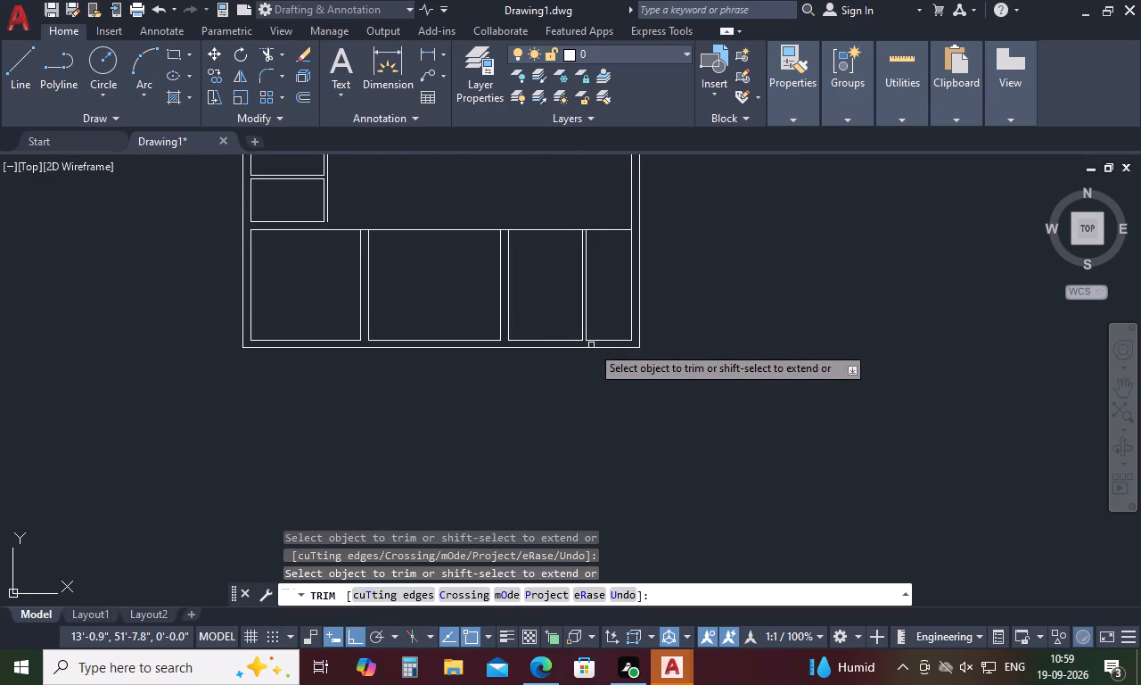
# Extend the small left room's bottom line across the hall to the right outer wall's inner line.
pyautogui.press('Escape')
pyautogui.press('e')
pyautogui.press('x')
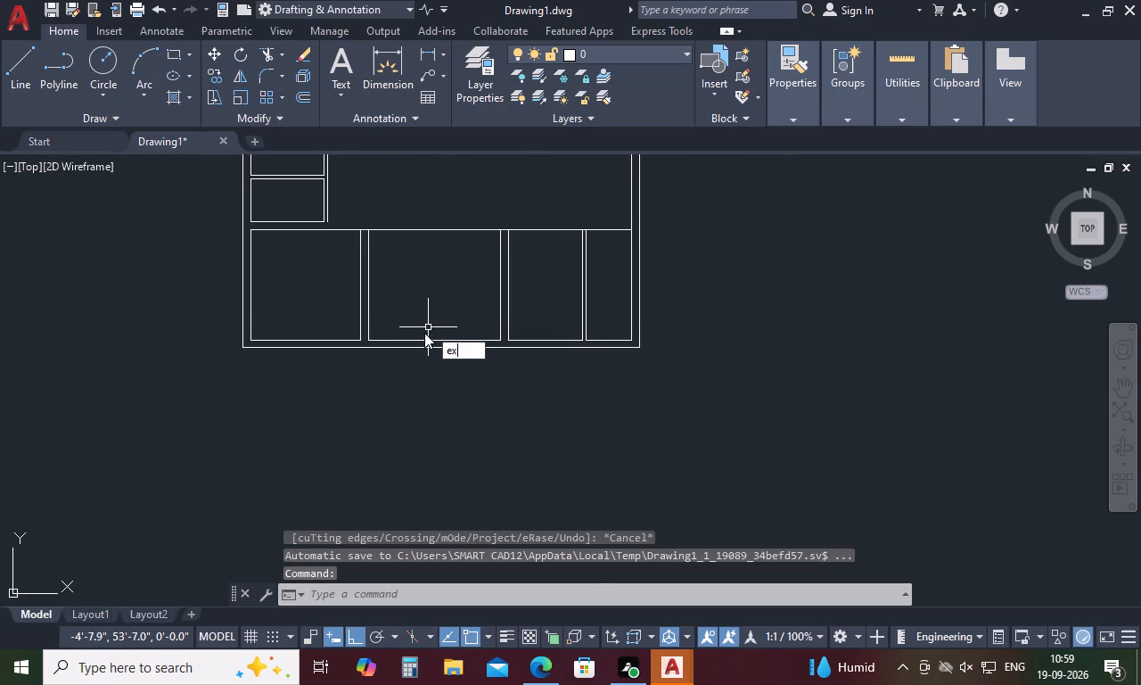
pyautogui.press('space')
pyautogui.click(307, 222)
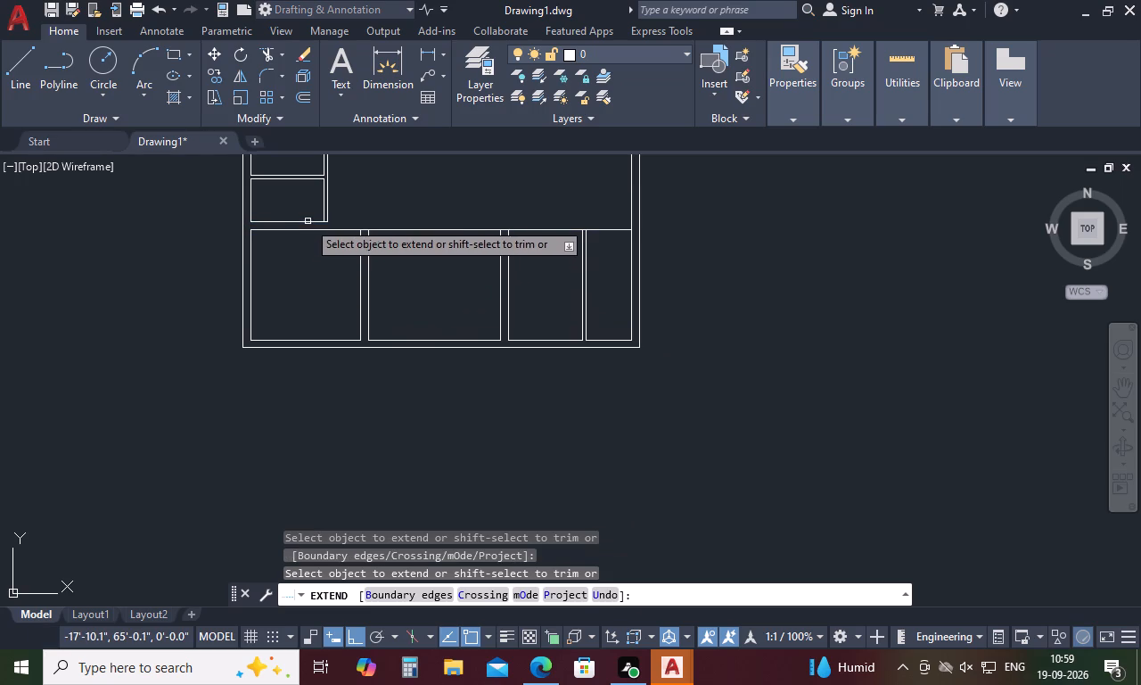
pyautogui.click(318, 222)
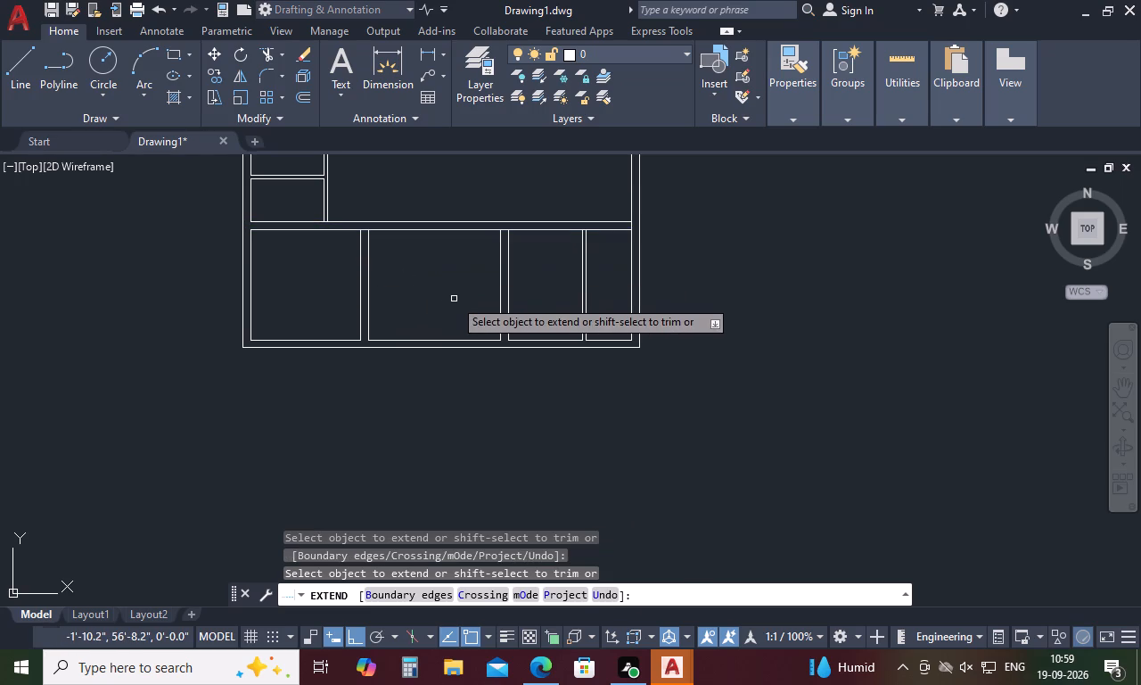
pyautogui.press('Escape')
# Trim the hall's bottom line across the small left rooms' partition and the lower rooms' top line across the first partition.
pyautogui.write('tr')
pyautogui.press('space')
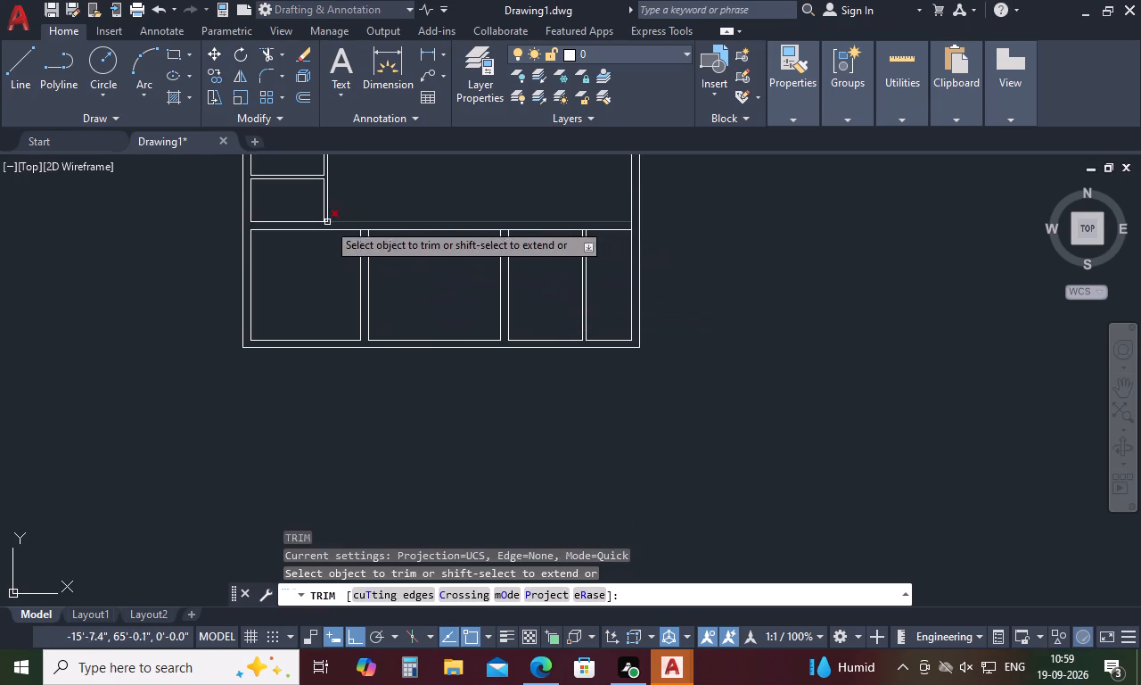
pyautogui.scroll(3, 321, 218)
pyautogui.click(332, 235)
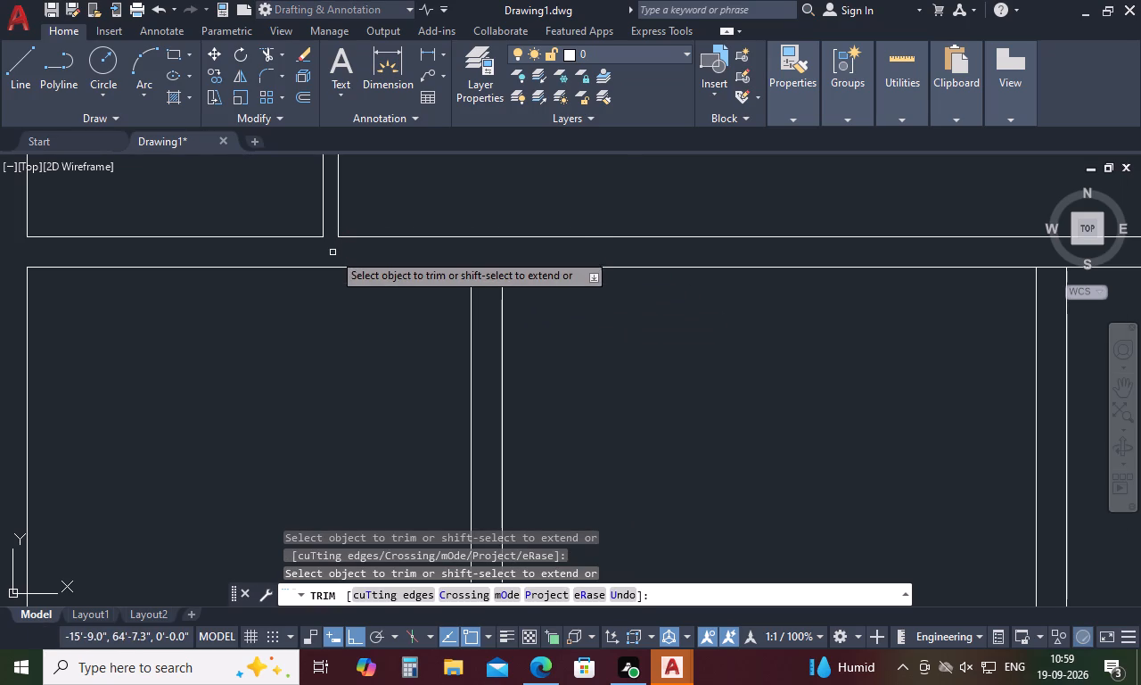
pyautogui.click(486, 268)
pyautogui.scroll(-3, 486, 270)
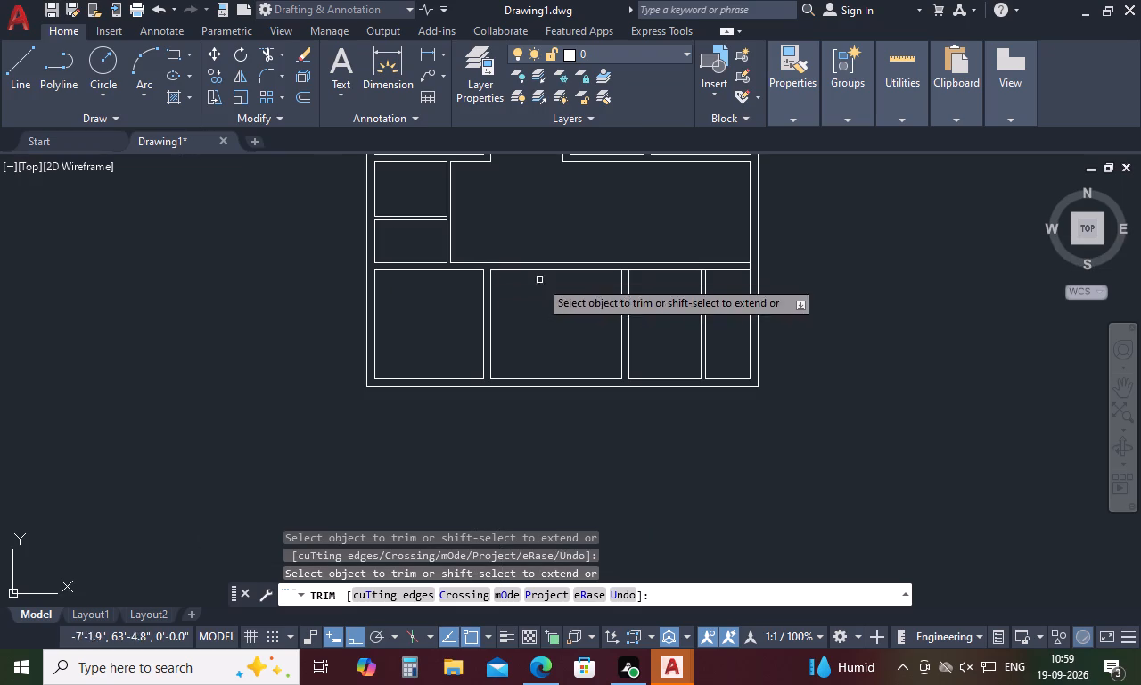
# Trim the lower rooms' top wall line where it crosses the two right-hand partitions.
pyautogui.scroll(6, 703, 270)
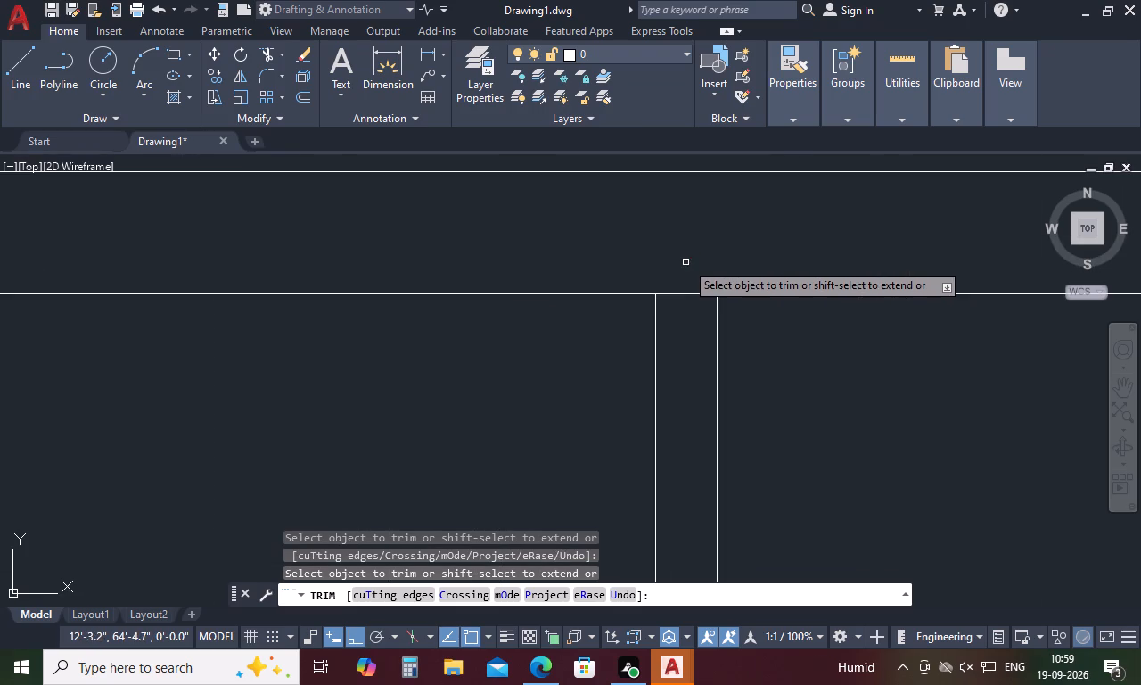
pyautogui.moveTo(685, 262); pyautogui.dragTo(687, 312)
pyautogui.scroll(-4, 688, 312)
pyautogui.scroll(3, 489, 304)
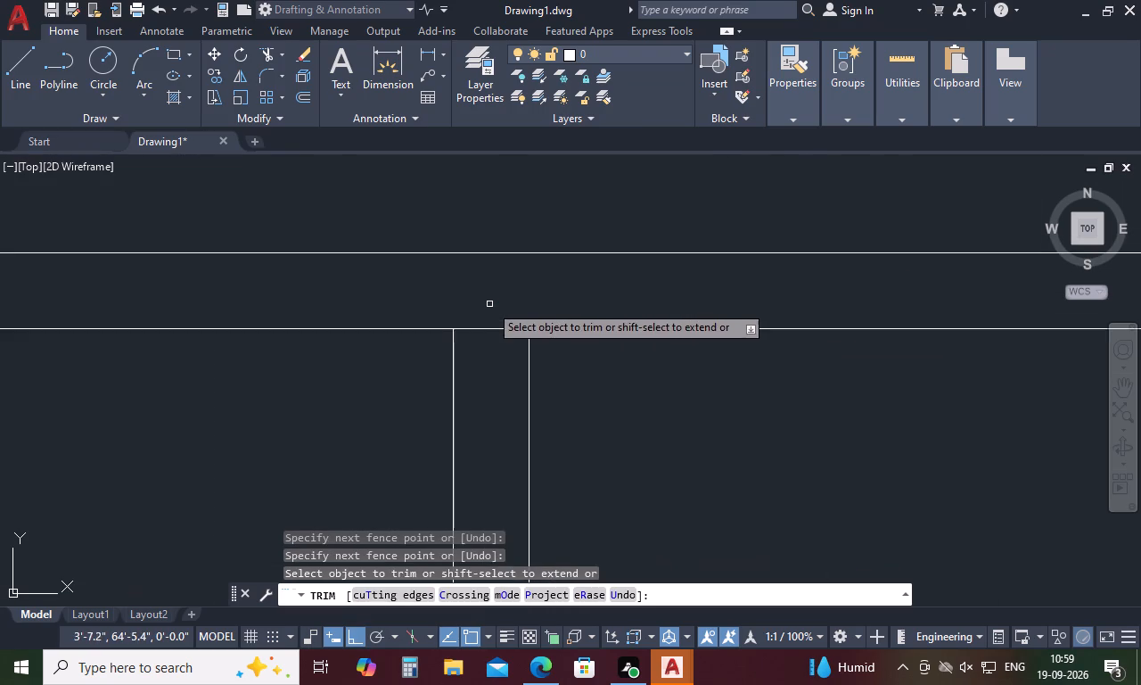
pyautogui.moveTo(490, 302); pyautogui.dragTo(498, 344)
pyautogui.scroll(-4, 498, 344)
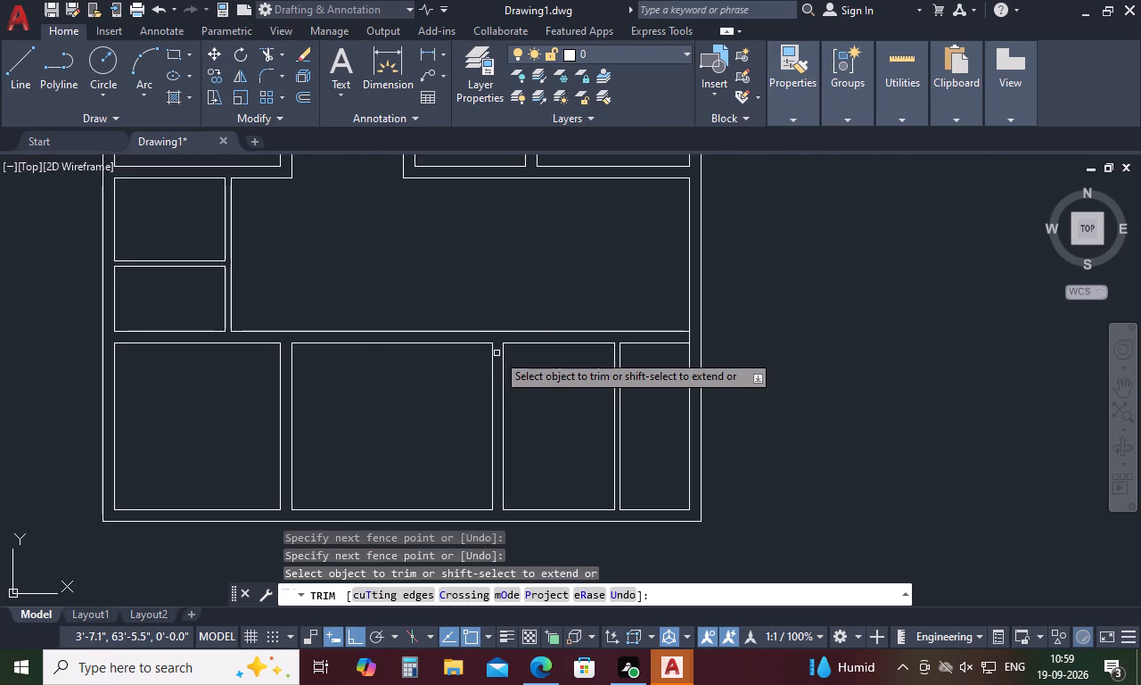
pyautogui.scroll(-2, 497, 353)
pyautogui.press('Escape')
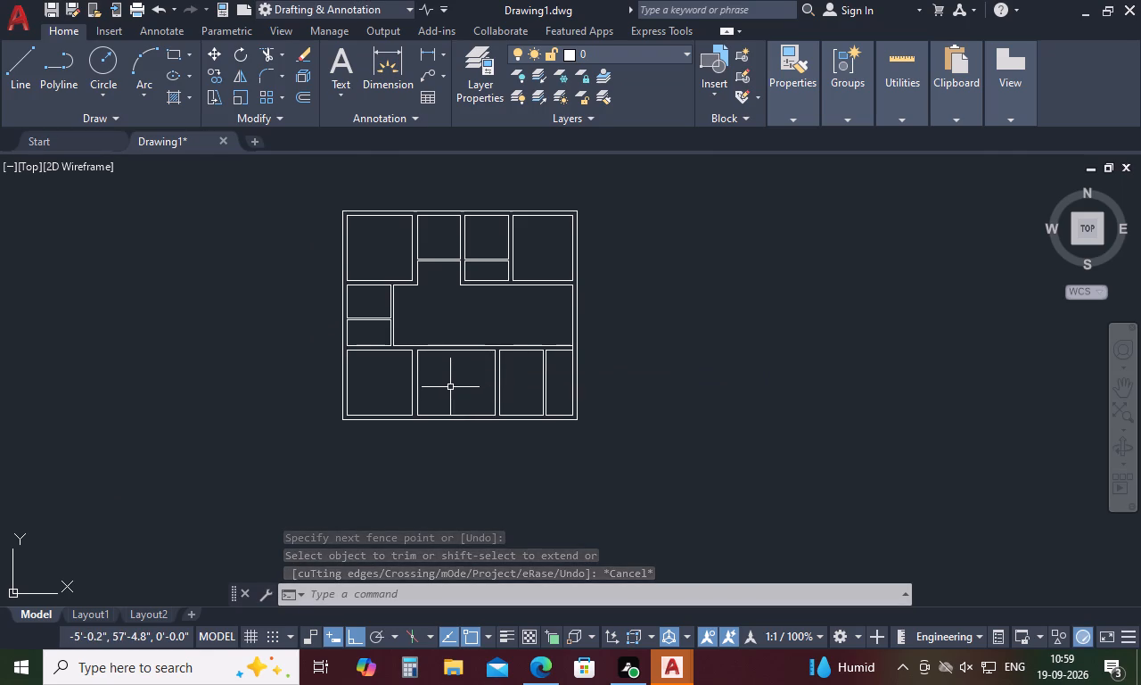
# Extend both lines of the two partitions flanking the second lower room up to the hall's bottom line.
pyautogui.press('Escape')
pyautogui.write('ex')
pyautogui.press('space')
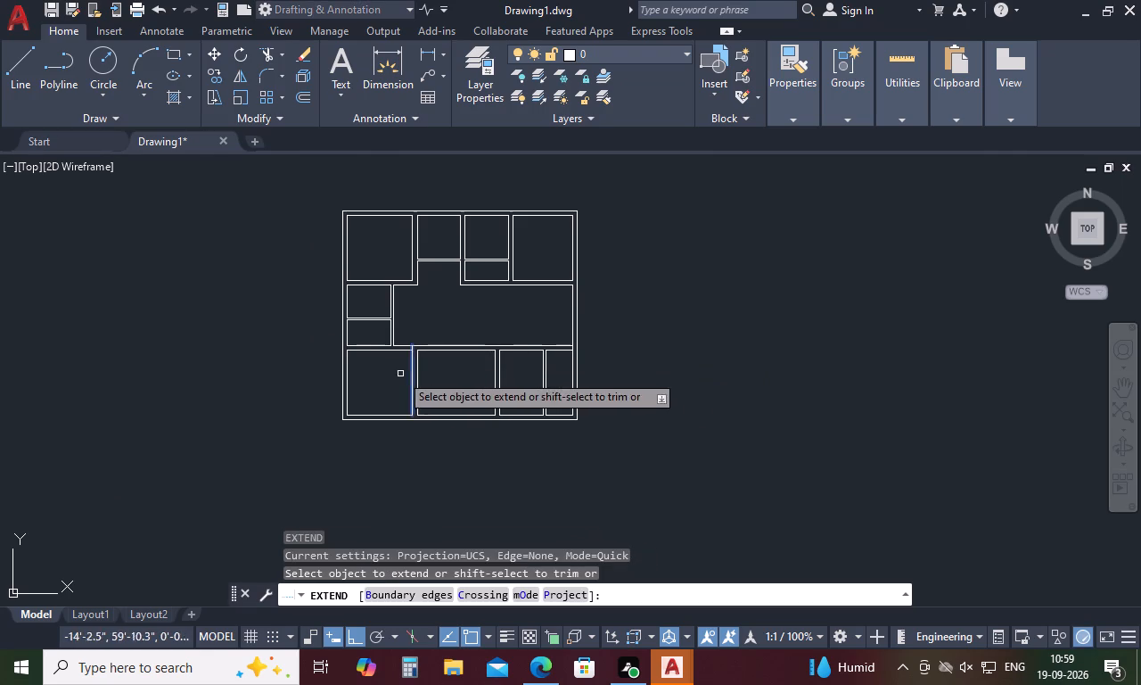
pyautogui.click(410, 360)
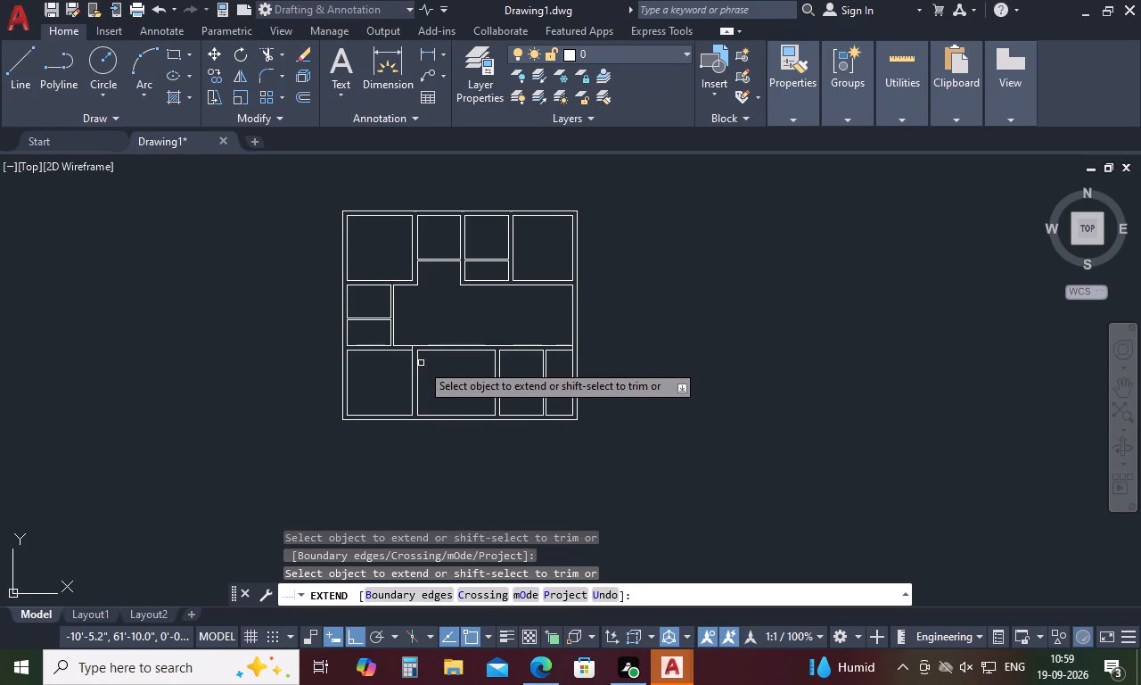
pyautogui.click(416, 367)
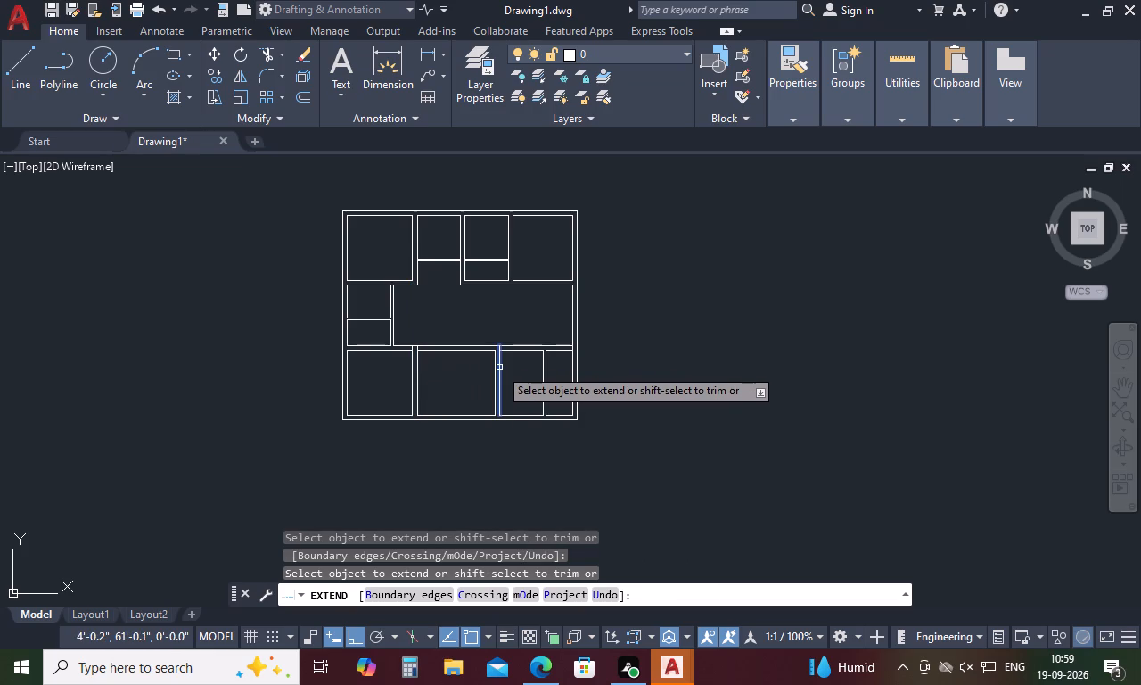
pyautogui.click(499, 367)
pyautogui.click(496, 370)
pyautogui.press('Escape')
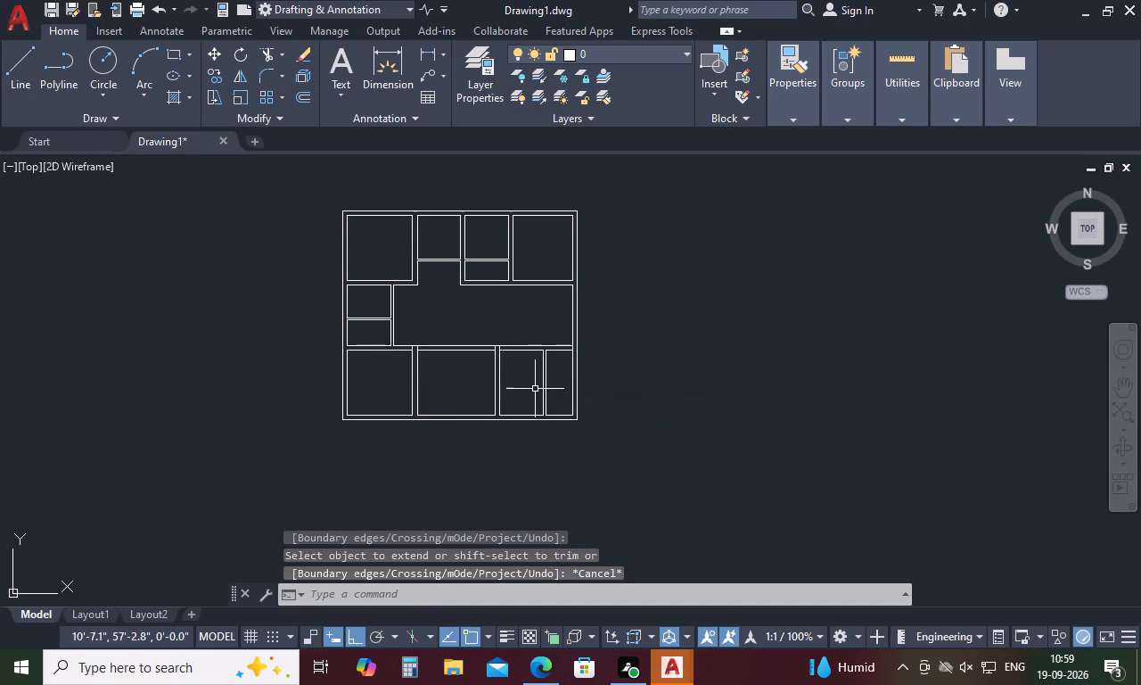
# Trim both wall lines between the hall and the second lower room to open the two spaces together.
pyautogui.write('tr')
pyautogui.press('space')
pyautogui.moveTo(454, 328); pyautogui.dragTo(454, 370)
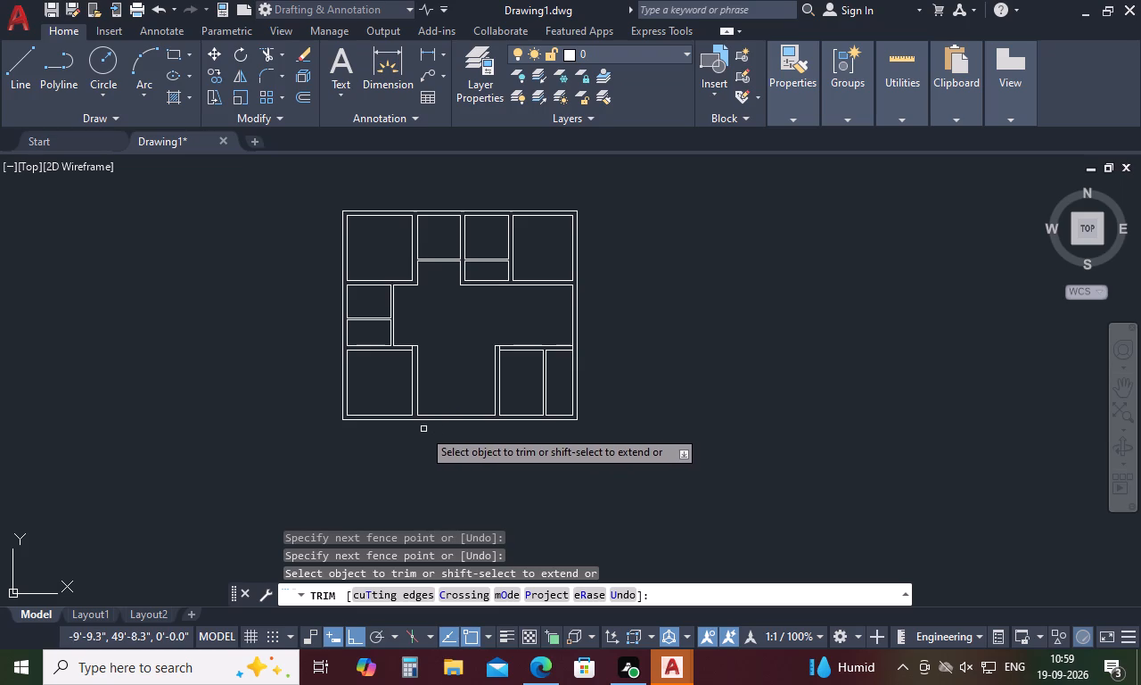
pyautogui.scroll(3, 410, 434)
pyautogui.press('Escape')
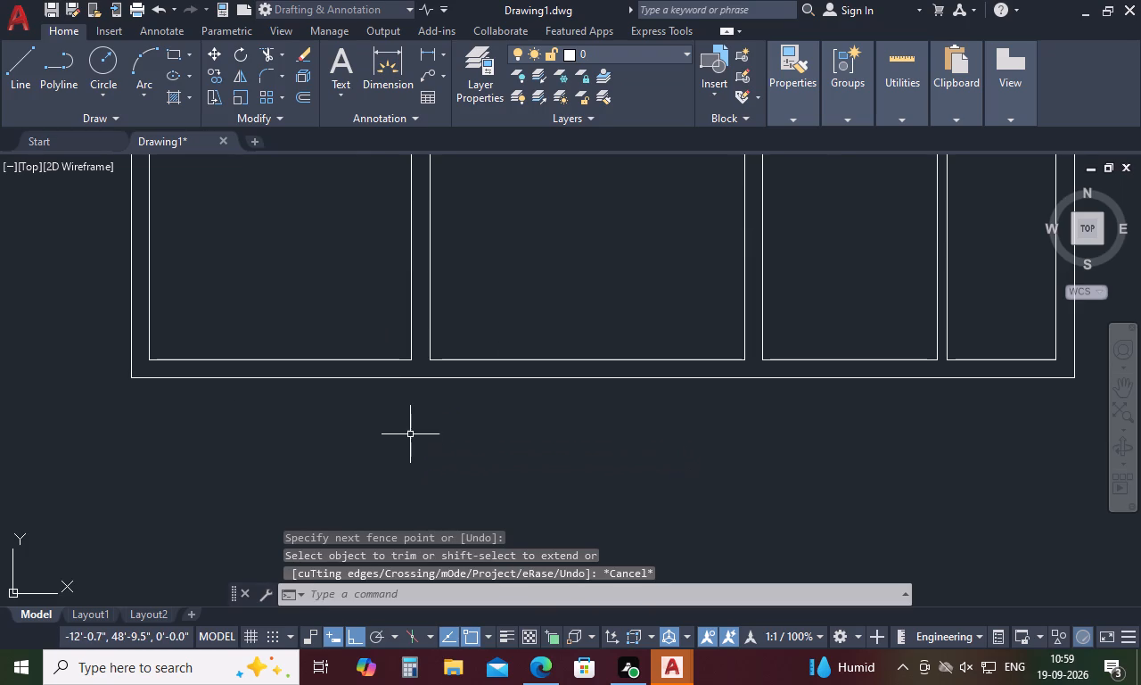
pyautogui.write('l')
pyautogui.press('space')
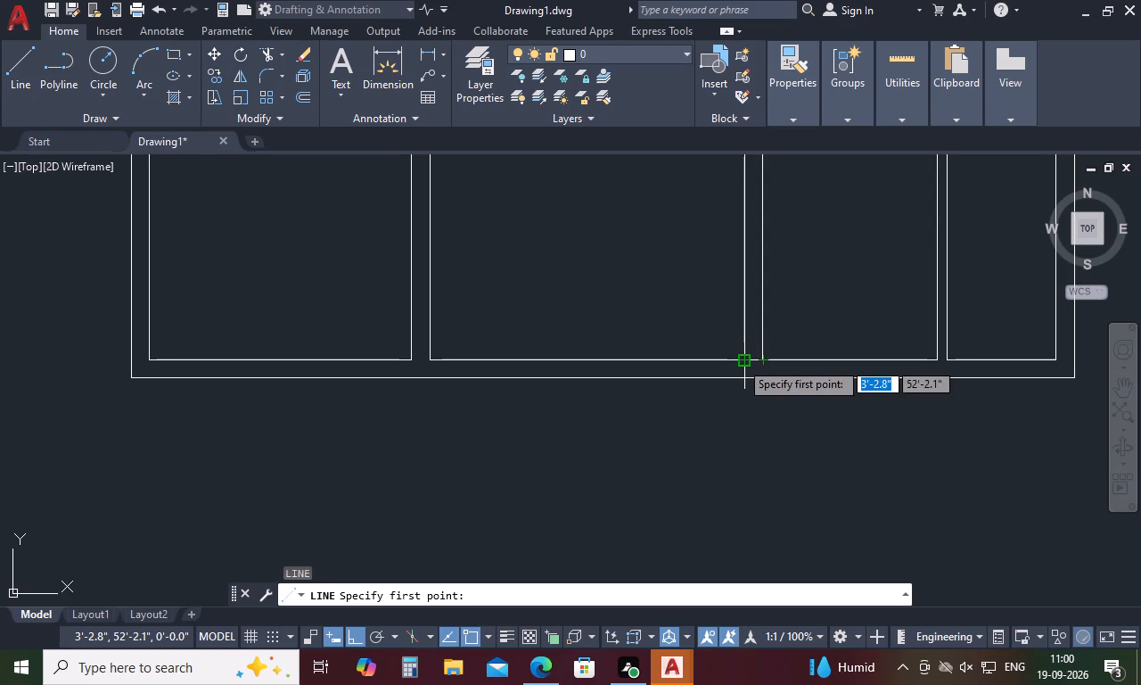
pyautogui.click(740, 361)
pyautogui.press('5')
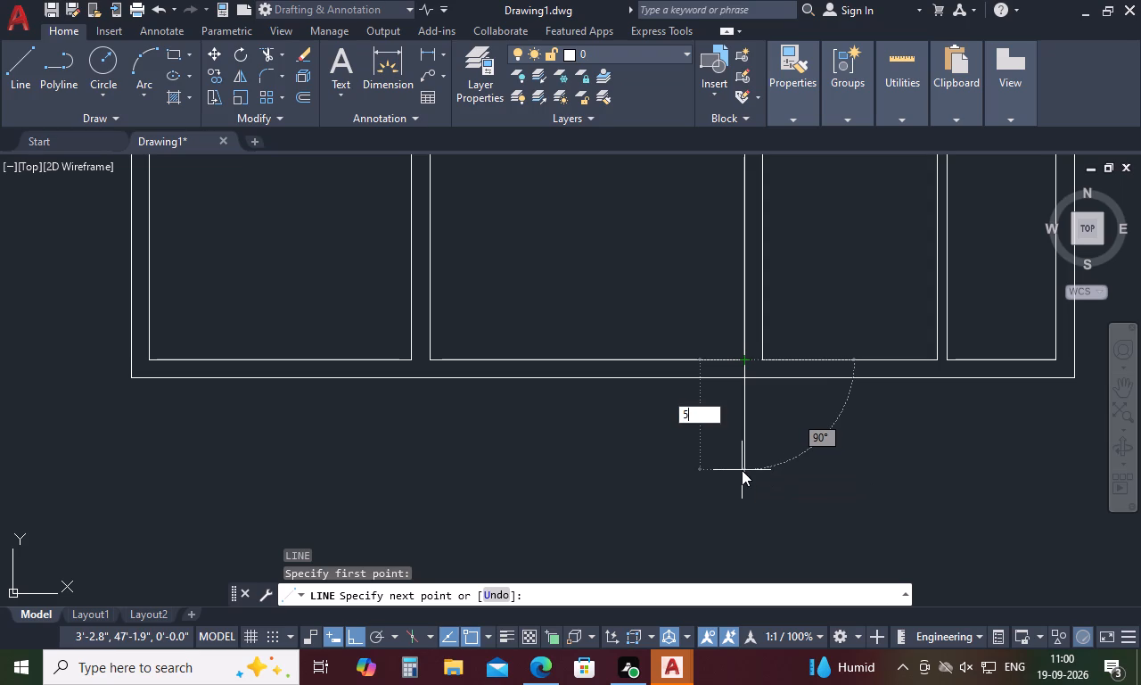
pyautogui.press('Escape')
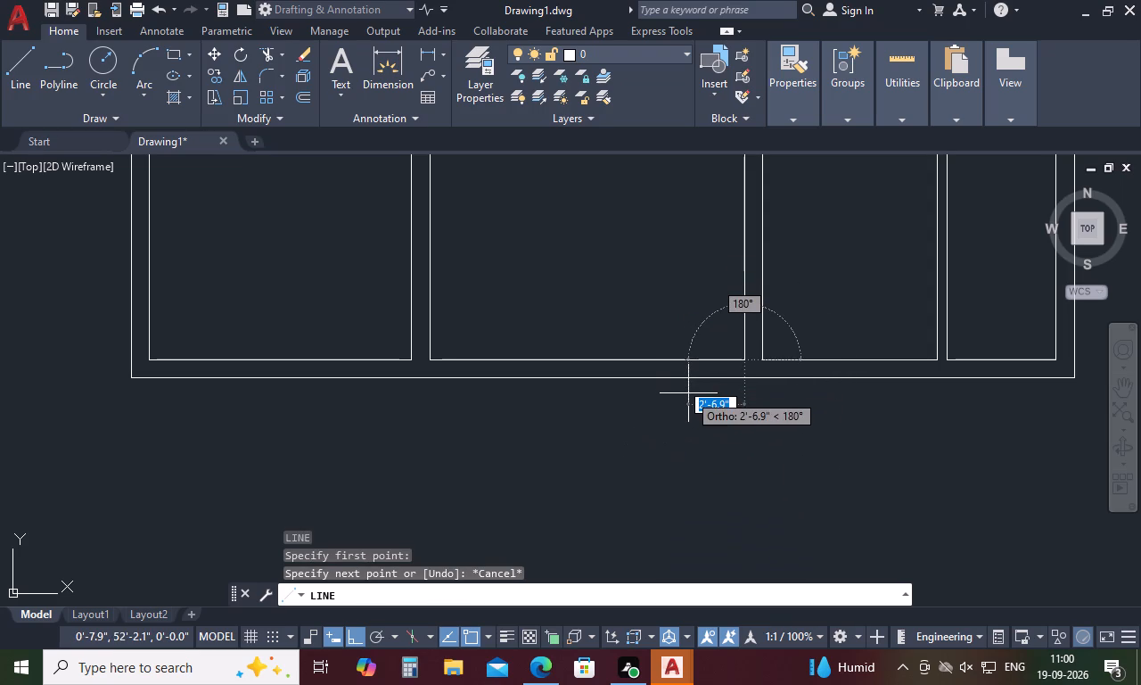
# Draw a 5'8" line downward from the outer bottom wall line, tracked from the second lower room's bottom-right inner corner.
pyautogui.write('tk')
pyautogui.press('space')
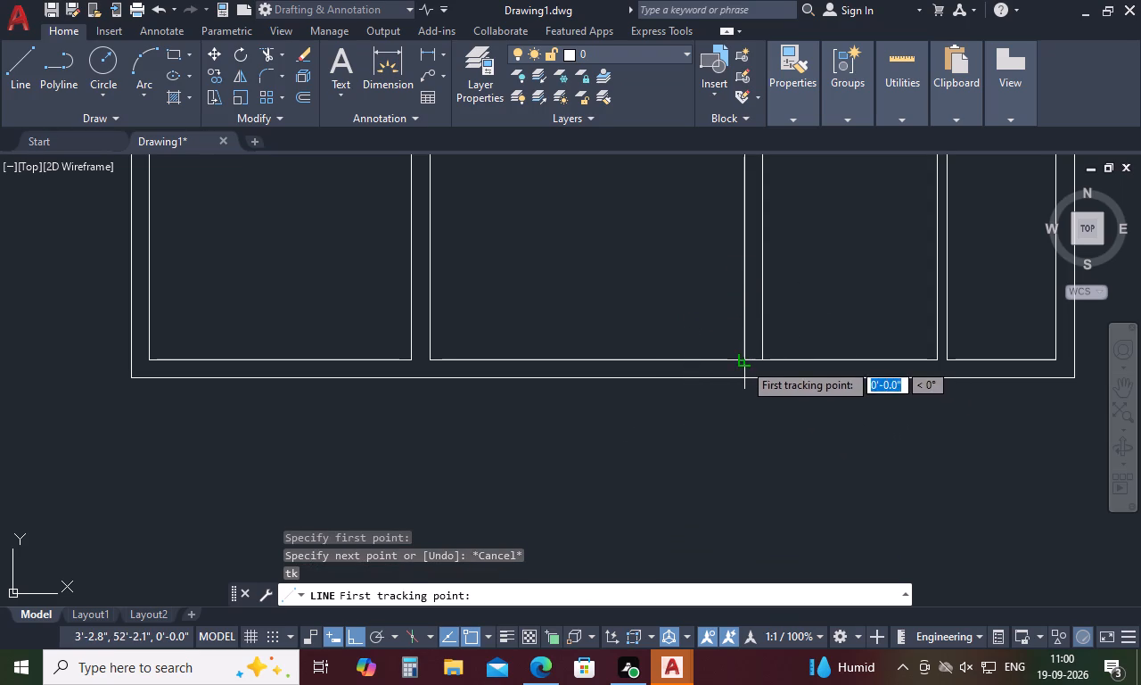
pyautogui.click(743, 362)
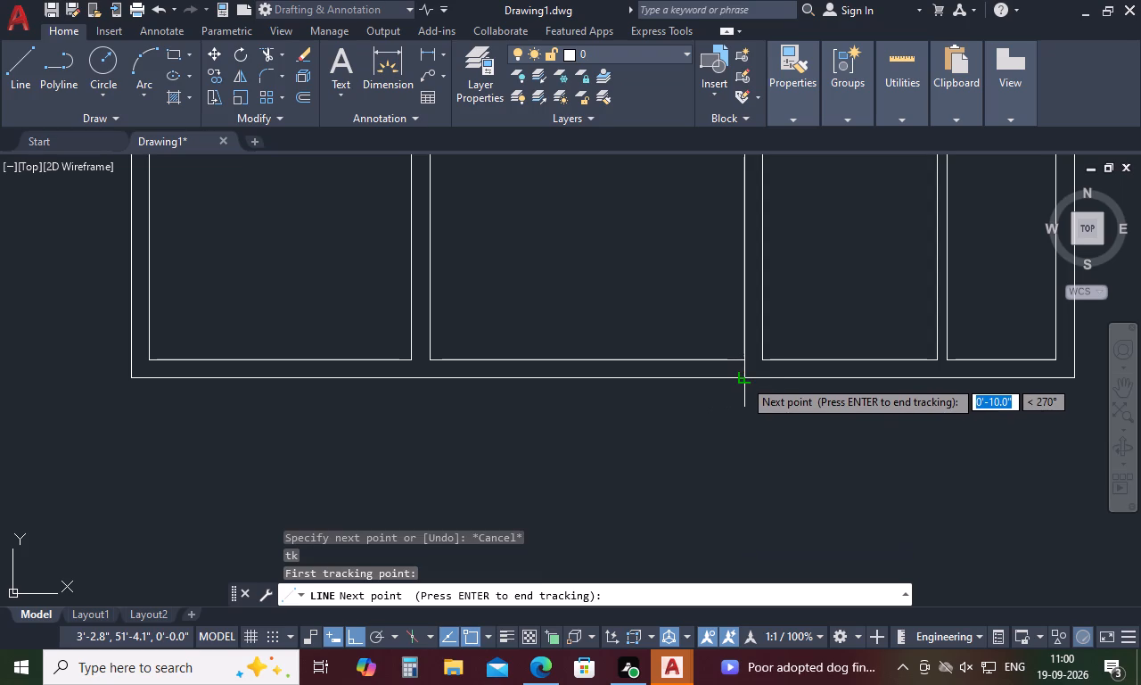
pyautogui.click(743, 379)
pyautogui.press('space')
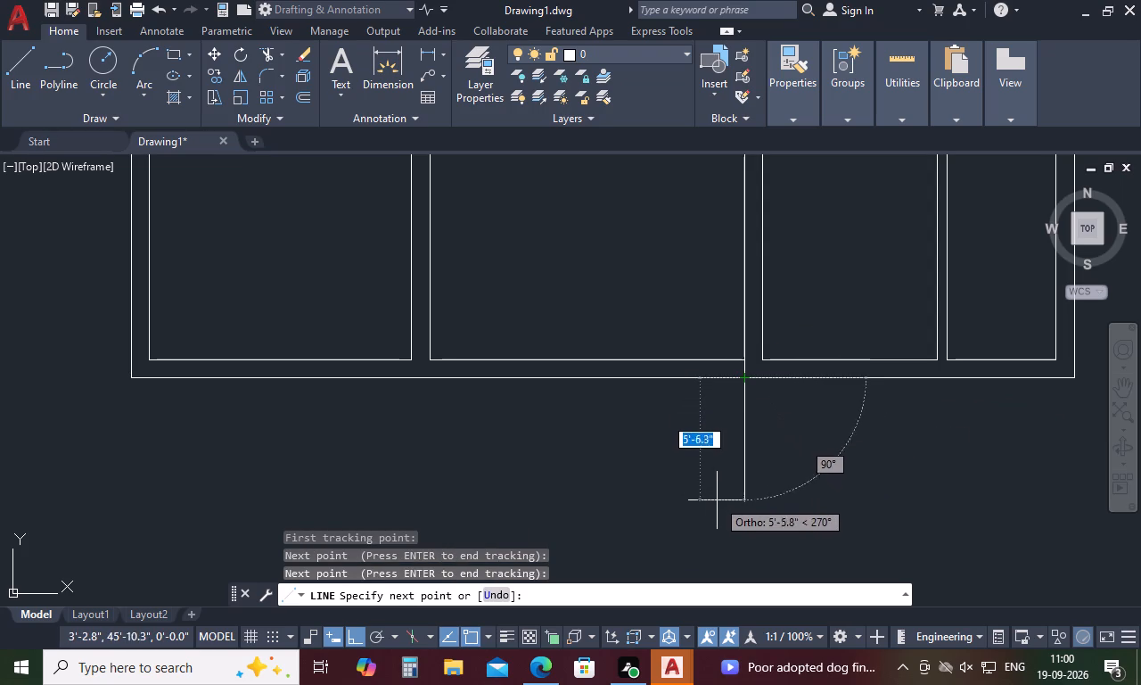
pyautogui.press('4')
pyautogui.press('BackSpace')
pyautogui.write("5'")
pyautogui.write('8"')
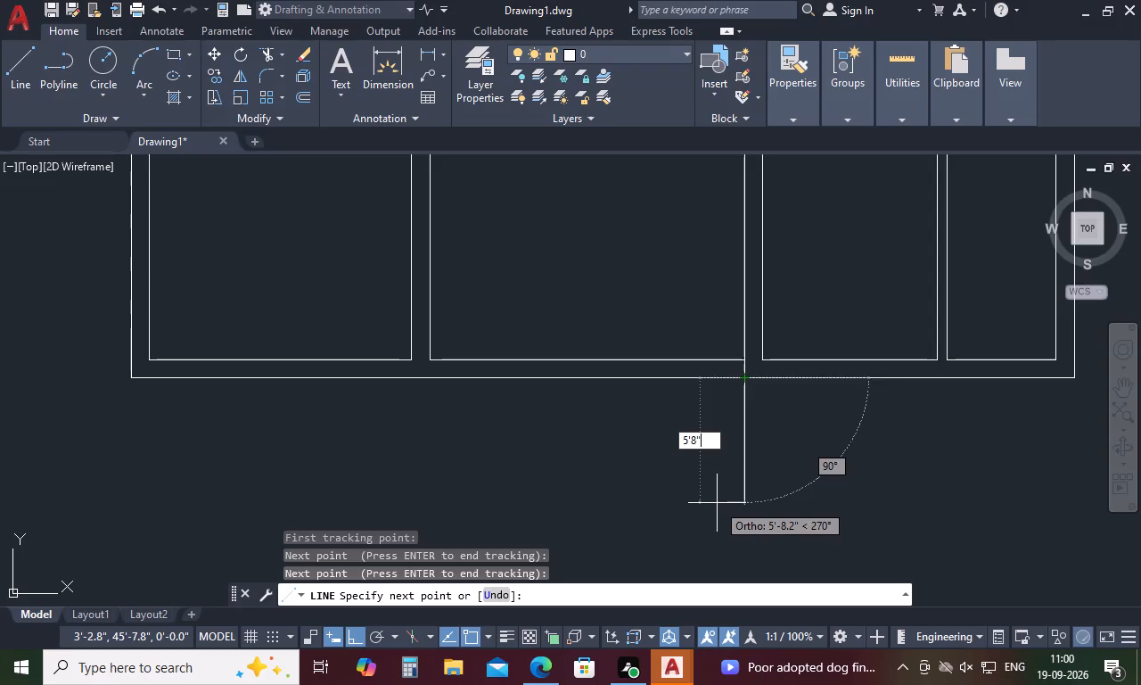
pyautogui.press('Return')
pyautogui.press('space')
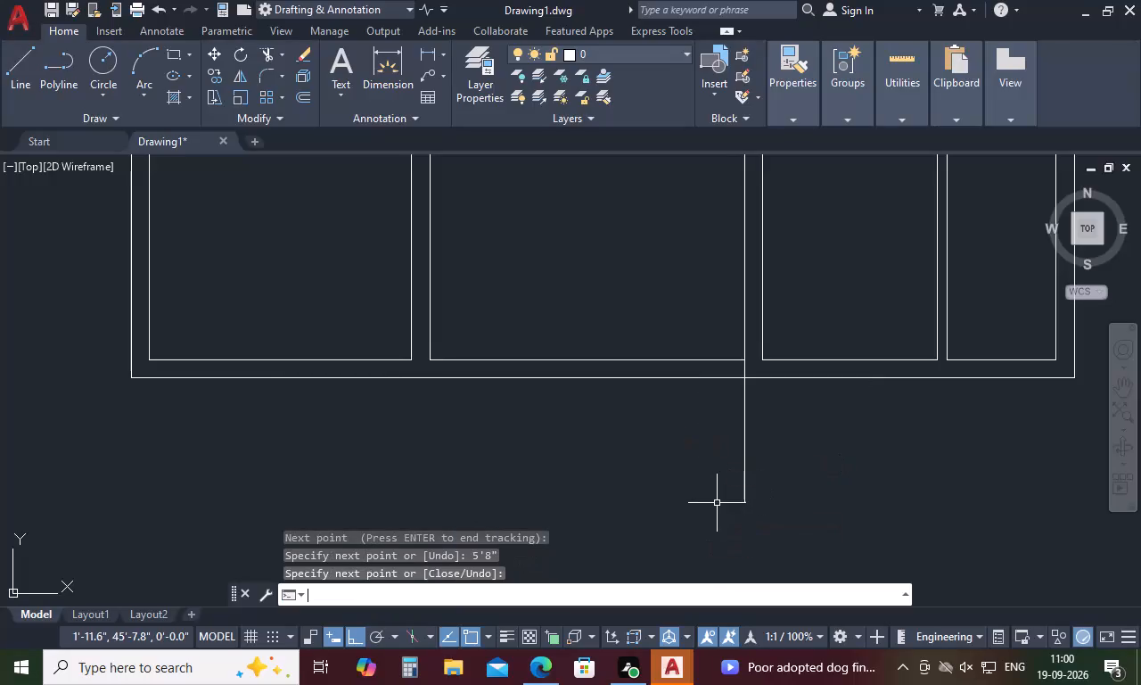
# Offset the 5'8" line 20" to the right.
pyautogui.write('o')
pyautogui.press('space')
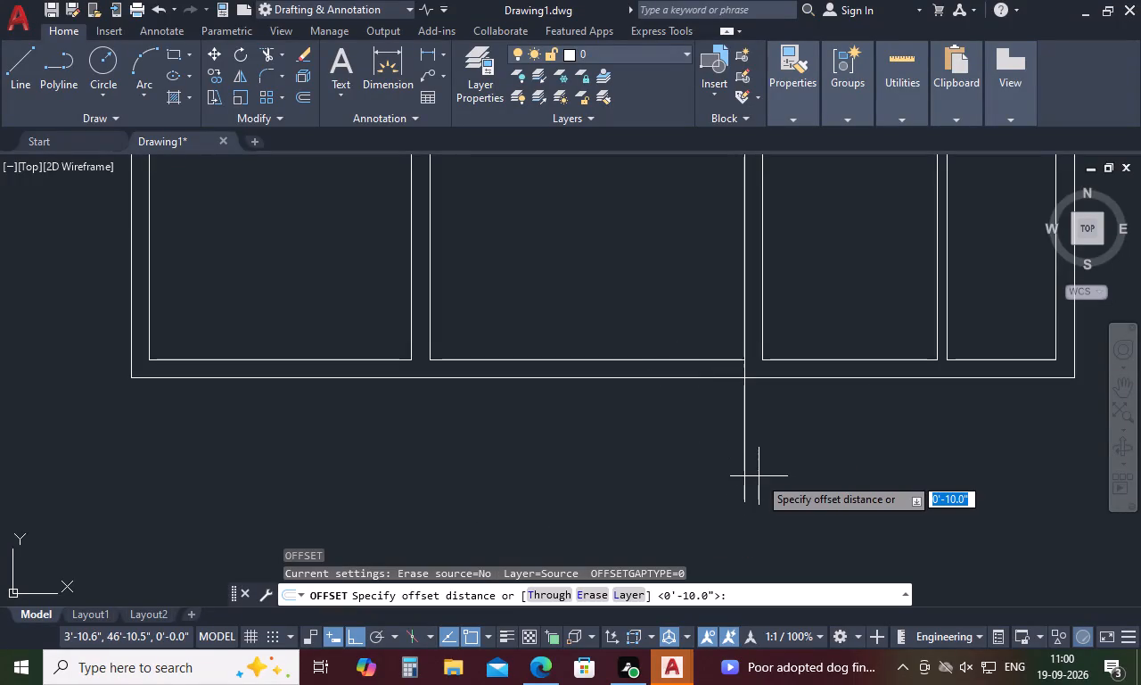
pyautogui.press('2')
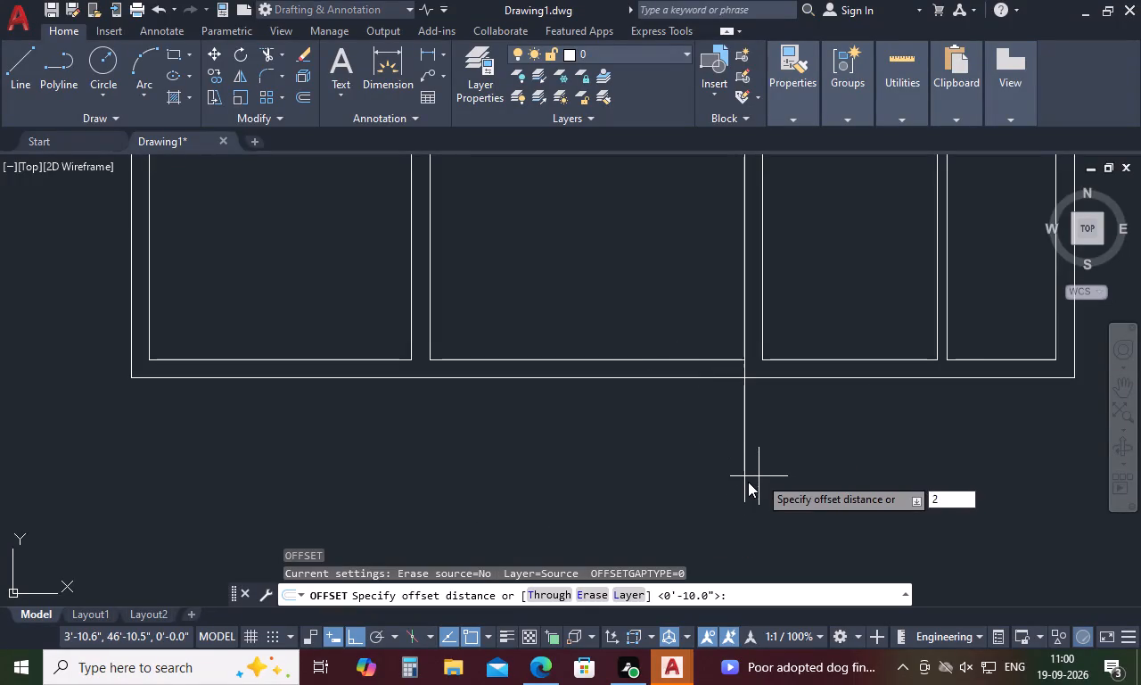
pyautogui.press('0')
pyautogui.press('space')
pyautogui.click(745, 433)
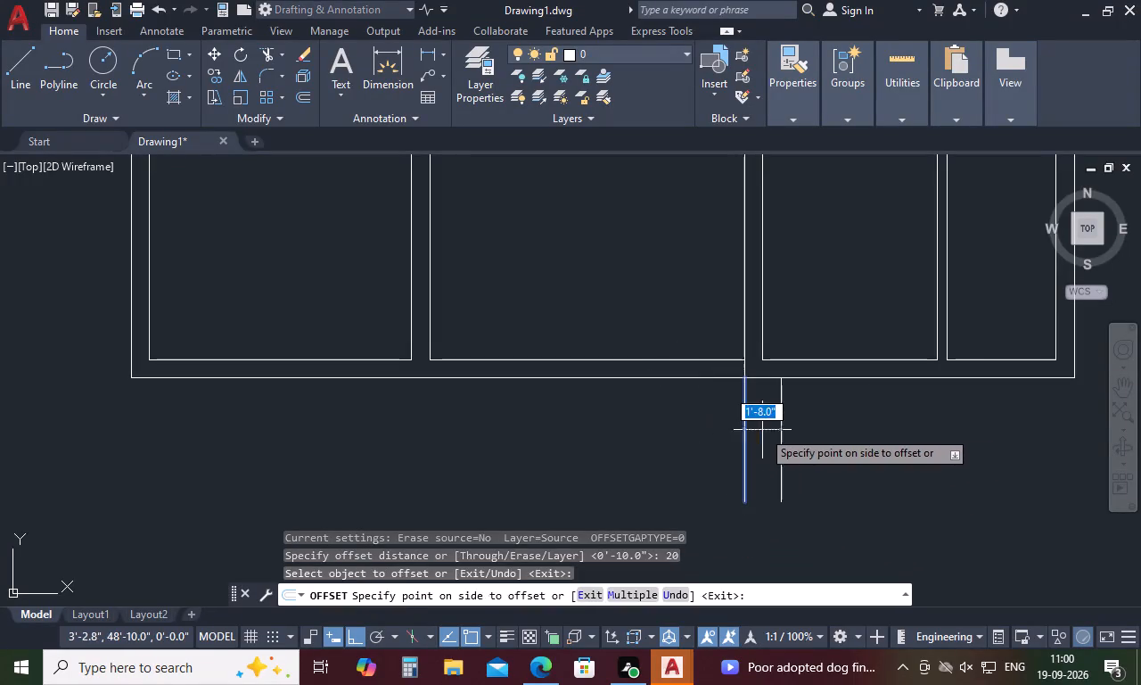
pyautogui.click(796, 428)
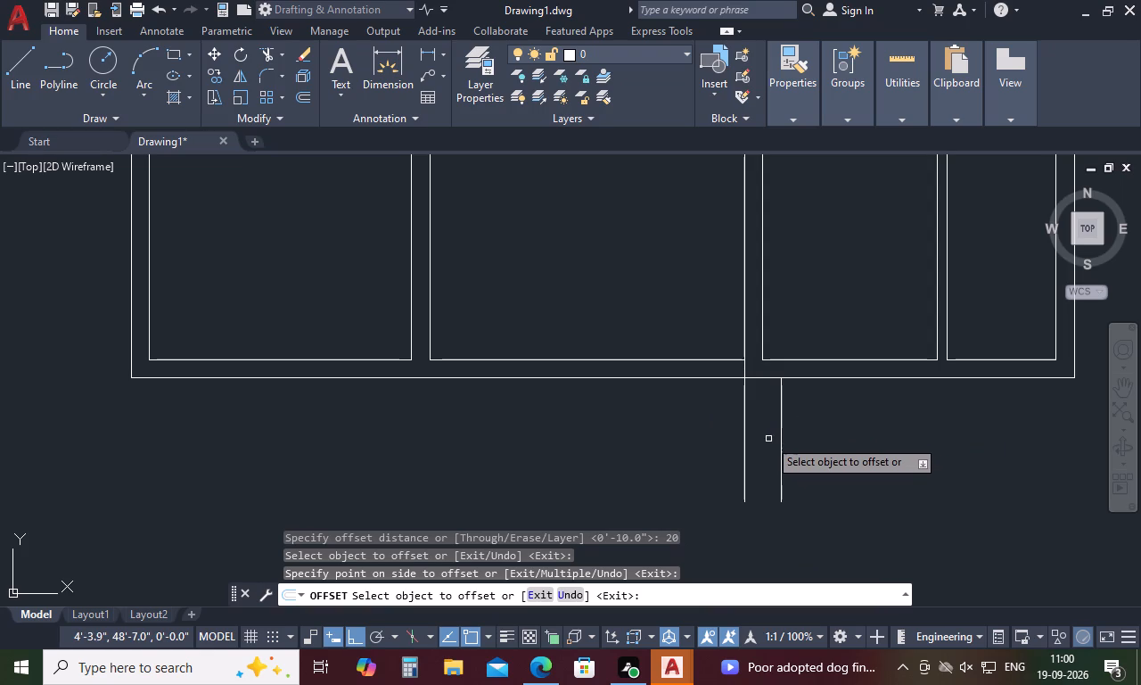
pyautogui.scroll(-3, 751, 406)
pyautogui.scroll(2, 736, 469)
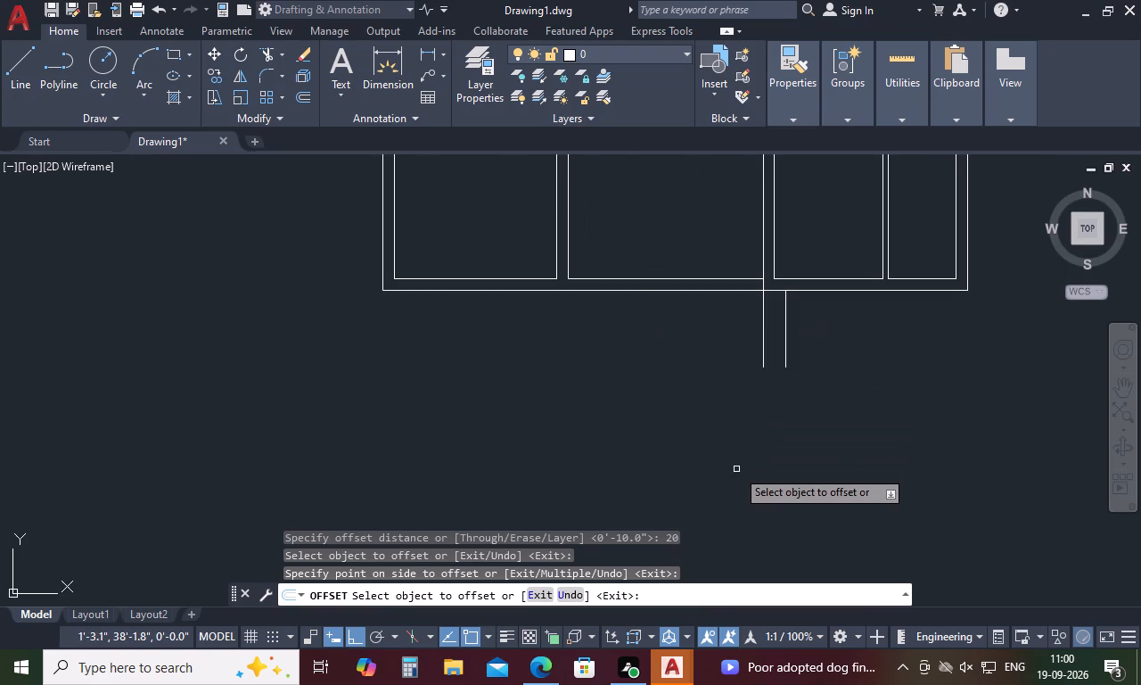
pyautogui.press('space')
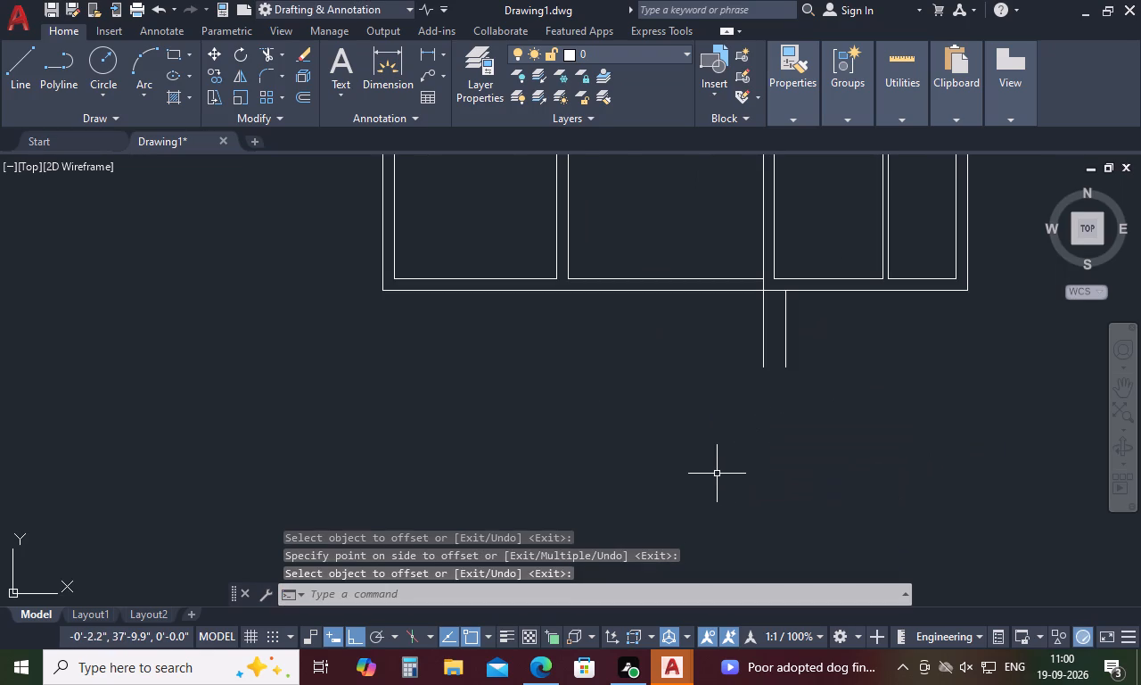
# Draw a horizontal line closing the lower ends of the two projecting vertical lines.
pyautogui.write('l')
pyautogui.press('space')
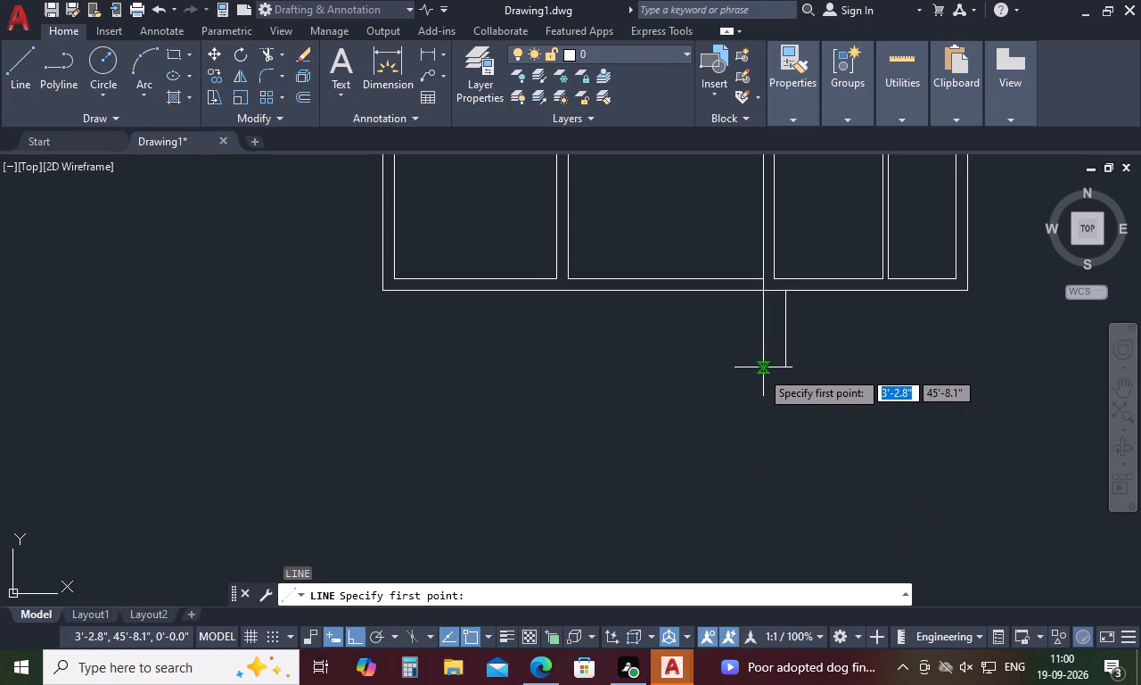
pyautogui.click(761, 369)
pyautogui.click(784, 367)
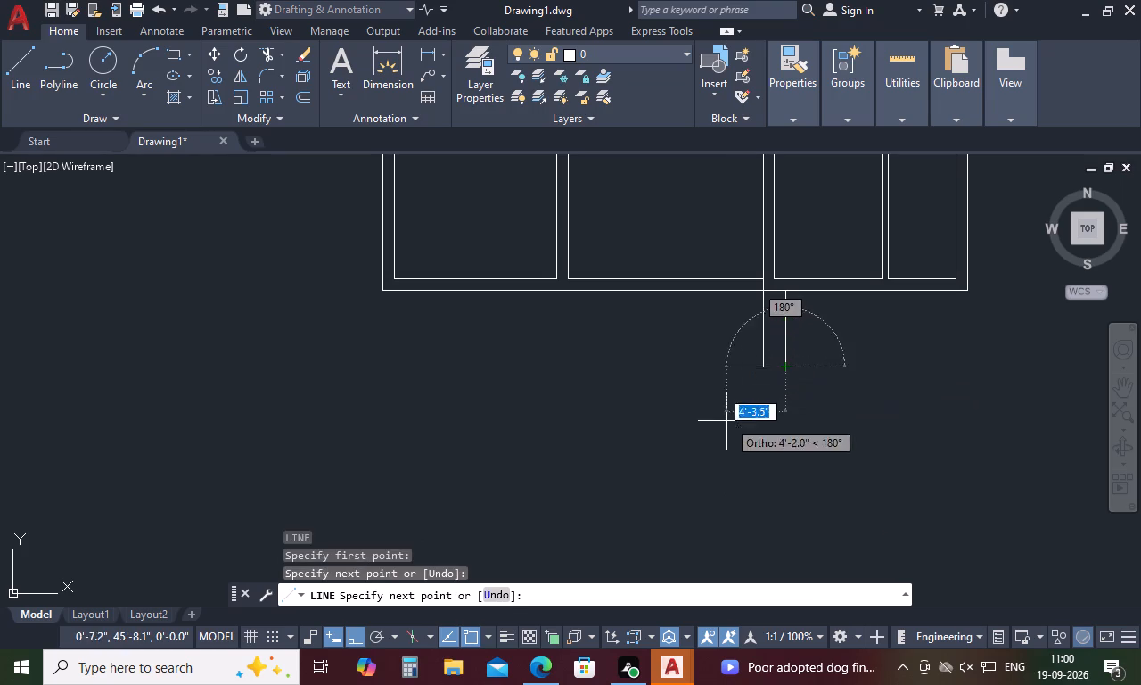
pyautogui.press('Escape')
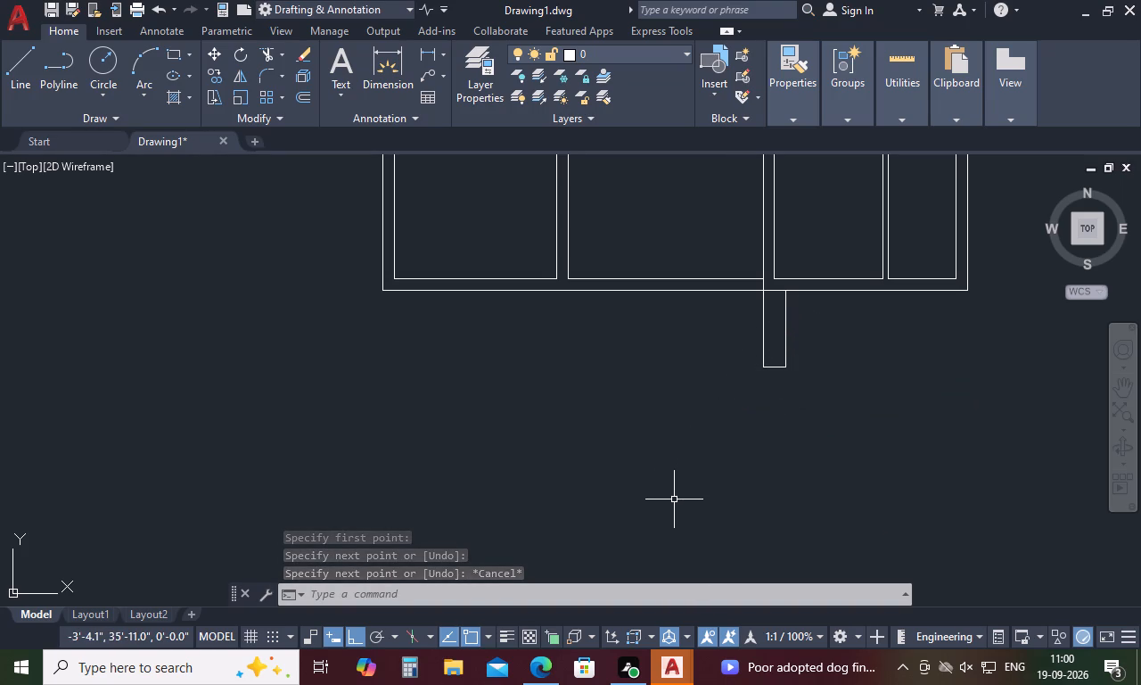
# Draw a line 5'8" below the outer bottom wall, tracked from the first lower room's bottom-right inner corner, and across to the existing projection's lower end.
pyautogui.write('l')
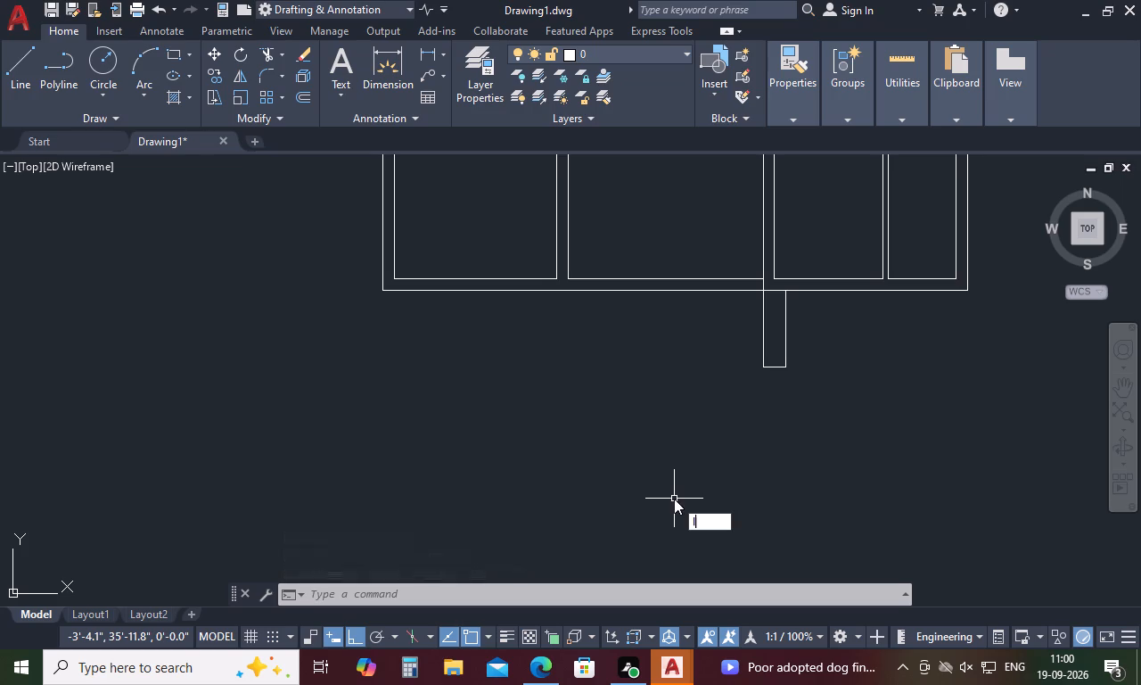
pyautogui.press('space')
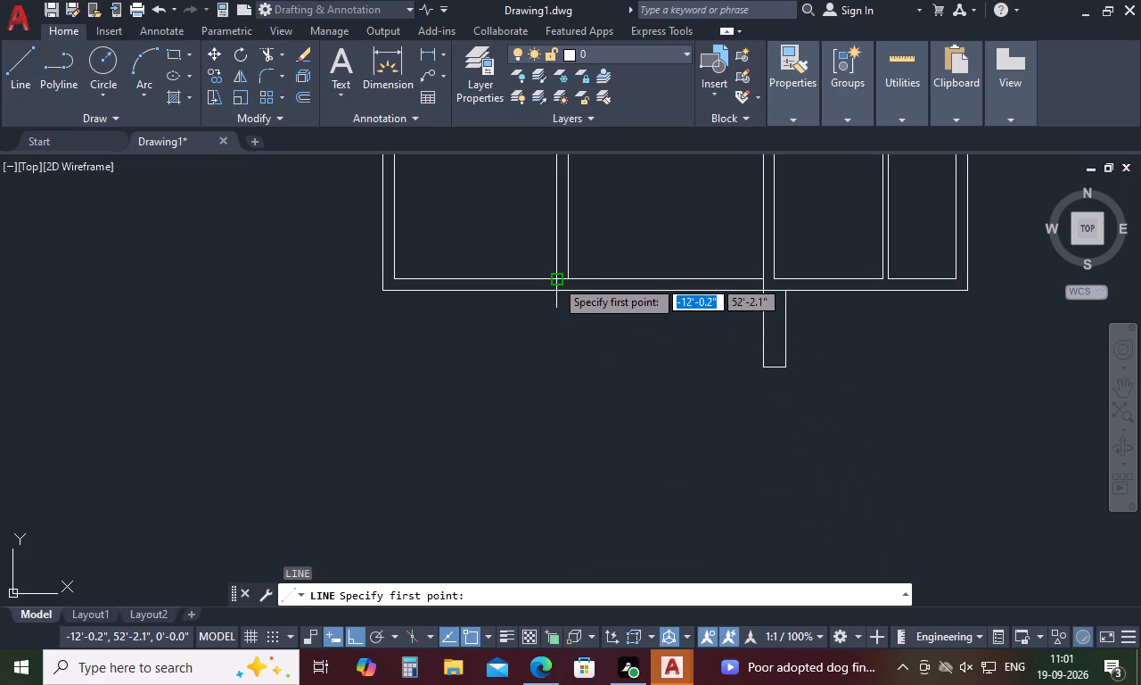
pyautogui.click(555, 279)
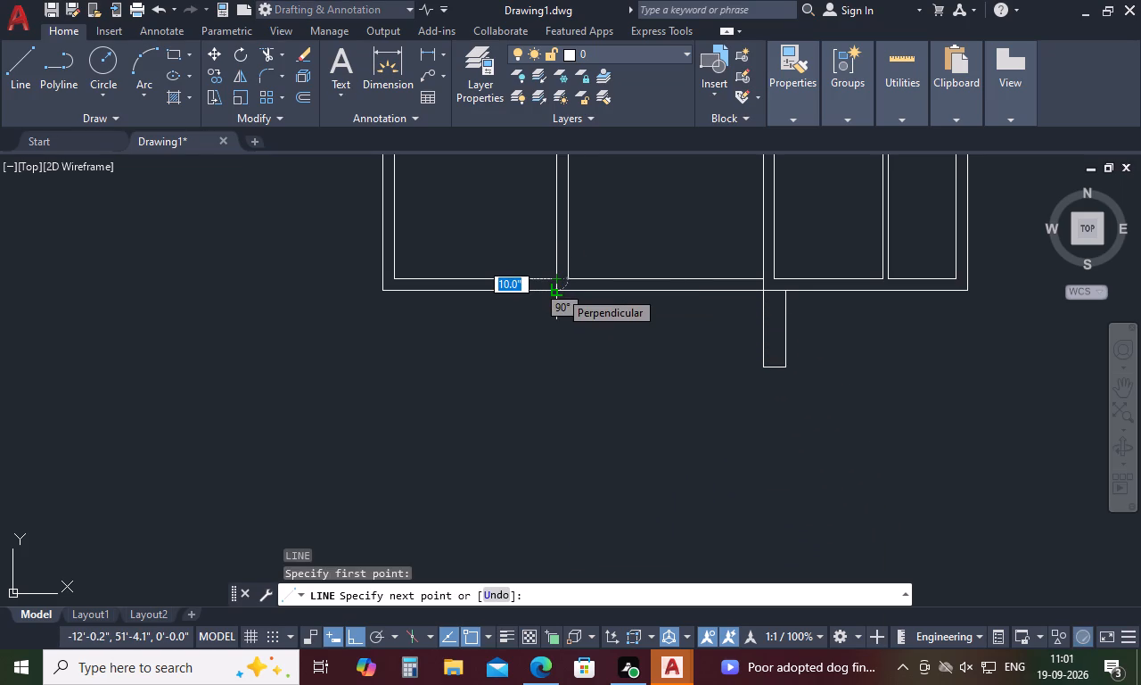
pyautogui.write('tk')
pyautogui.press('space')
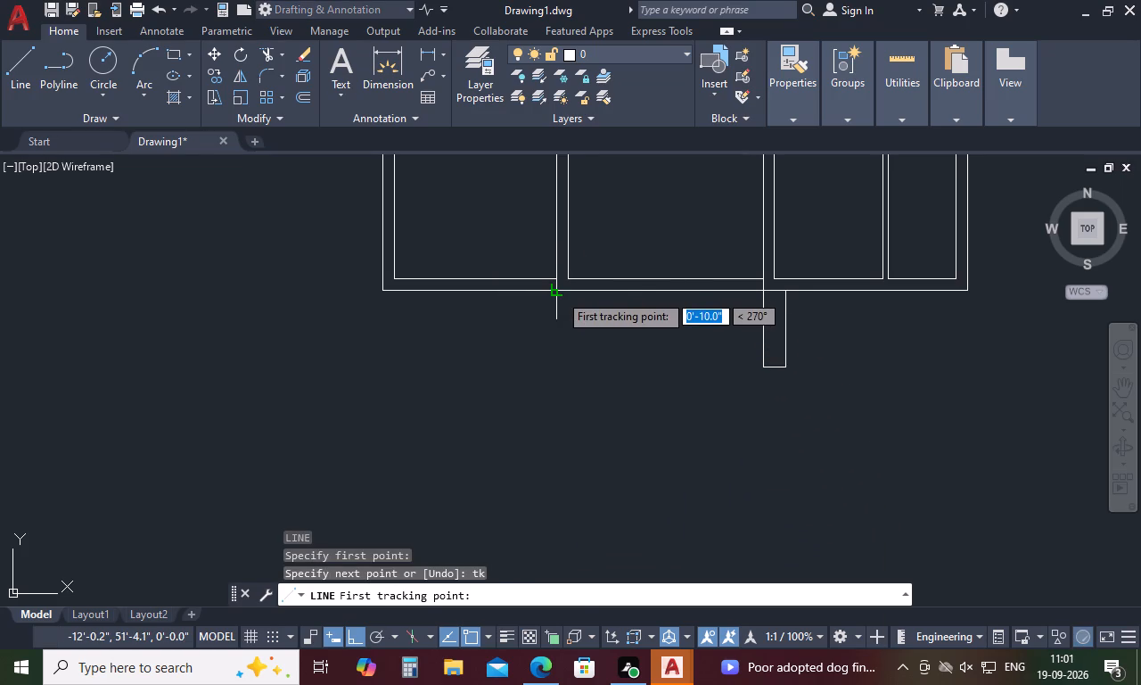
pyautogui.click(559, 293)
pyautogui.press('5')
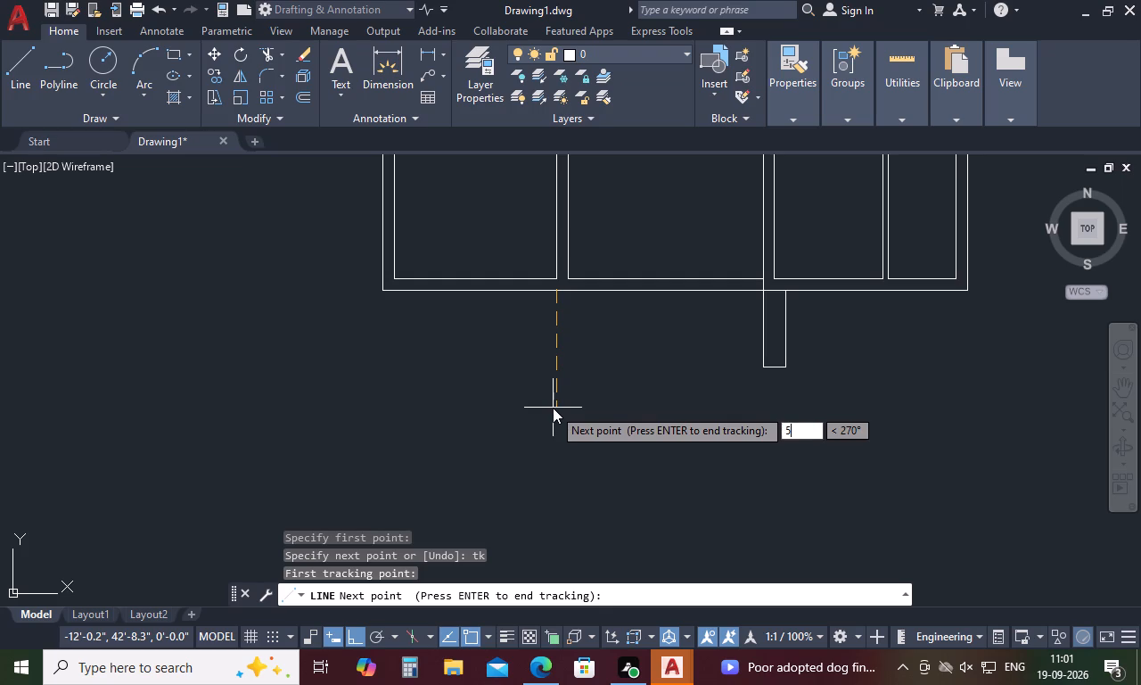
pyautogui.write('\'8"')
pyautogui.press('space')
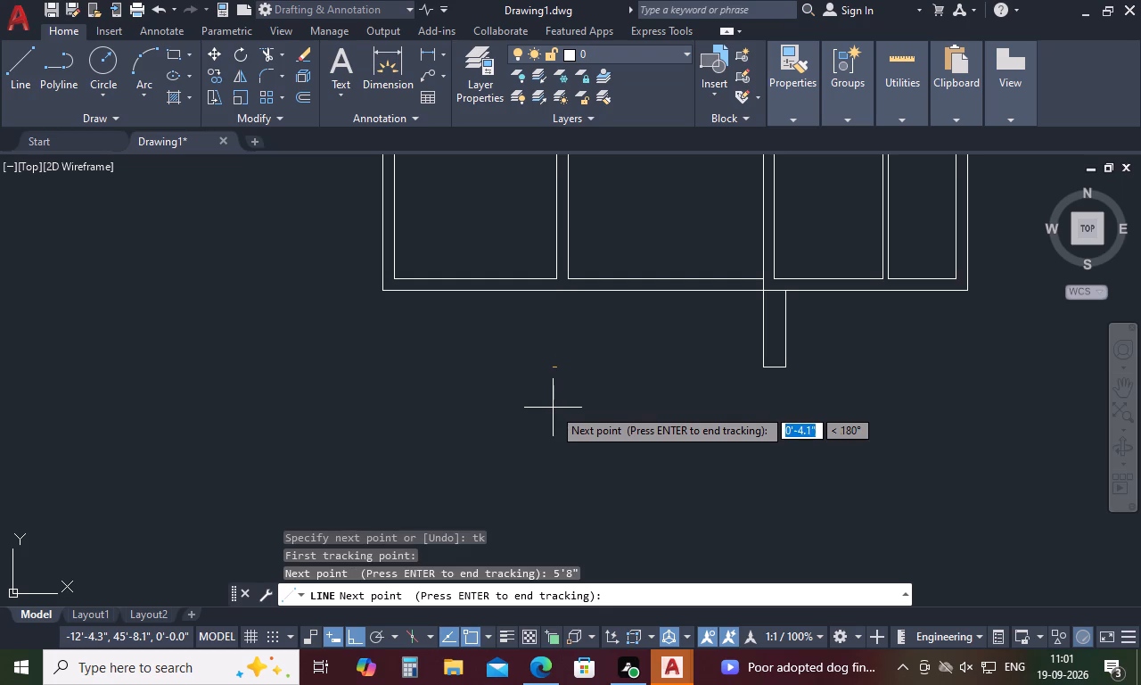
pyautogui.press('space')
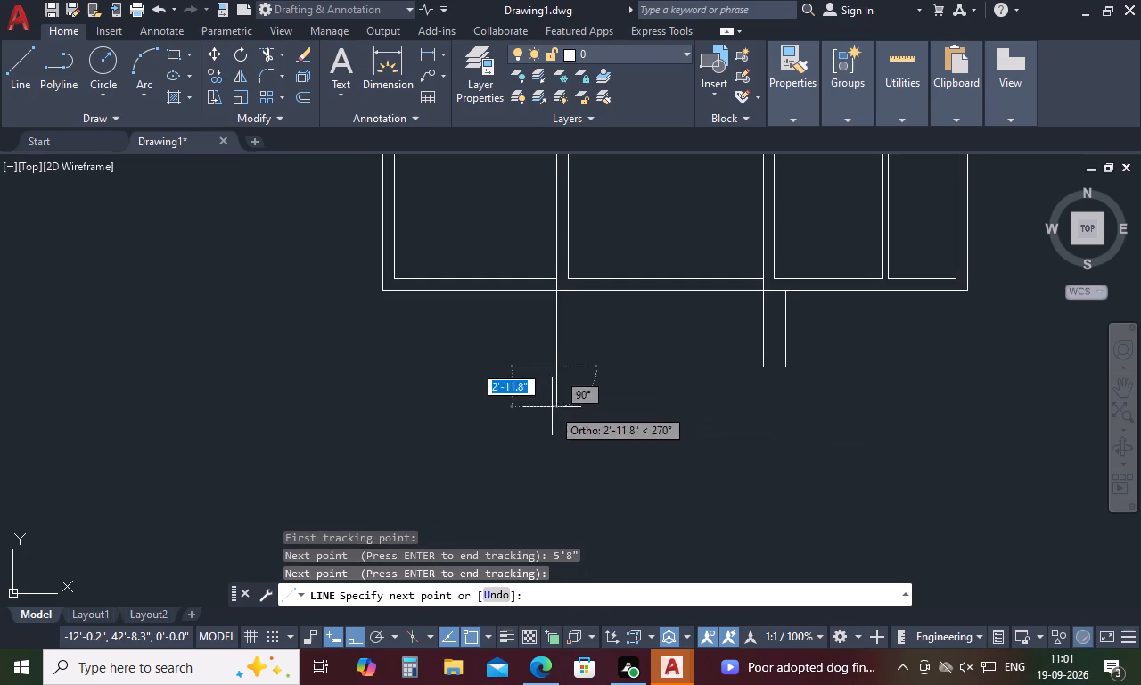
pyautogui.click(760, 367)
pyautogui.press('space')
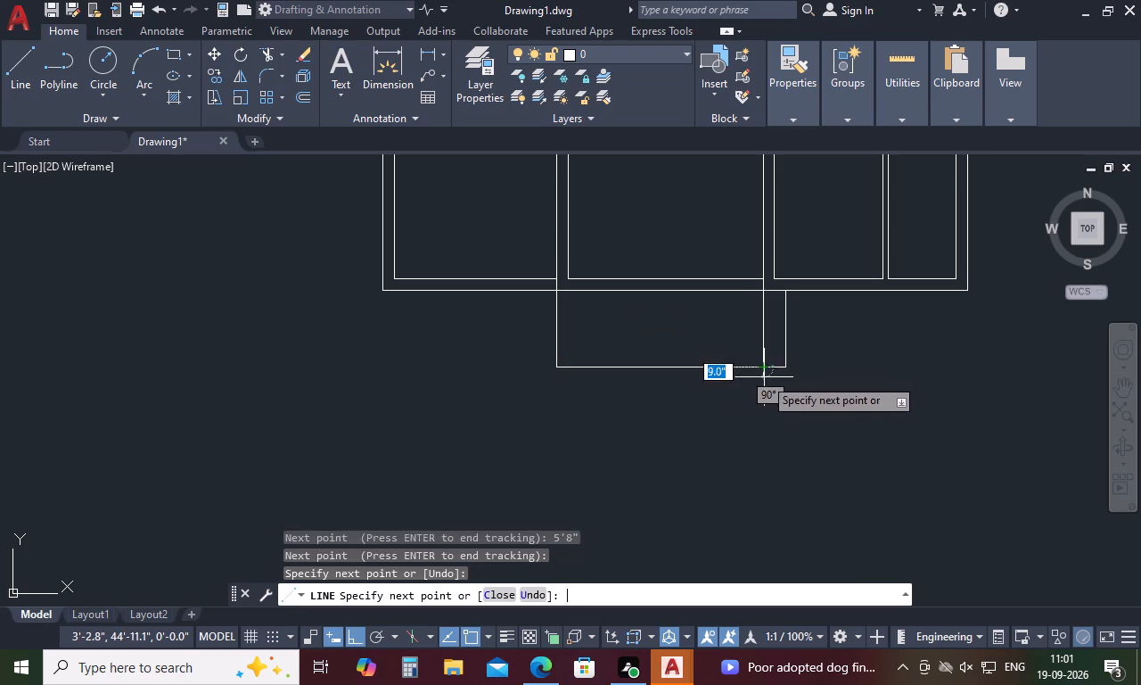
pyautogui.press('Escape')
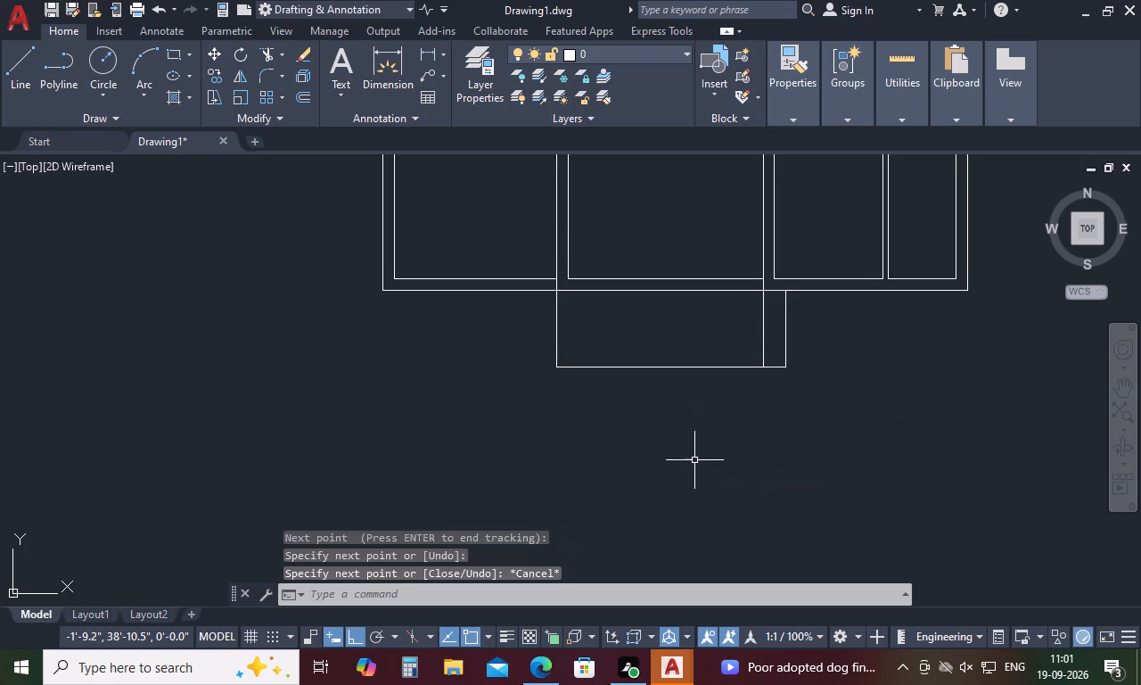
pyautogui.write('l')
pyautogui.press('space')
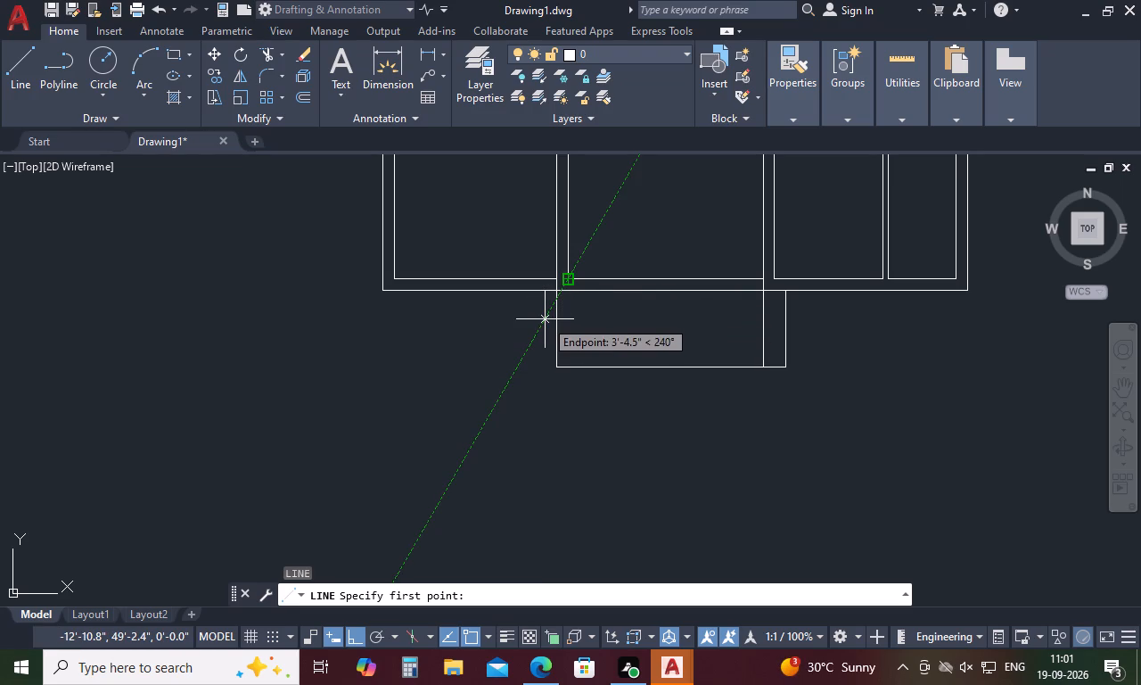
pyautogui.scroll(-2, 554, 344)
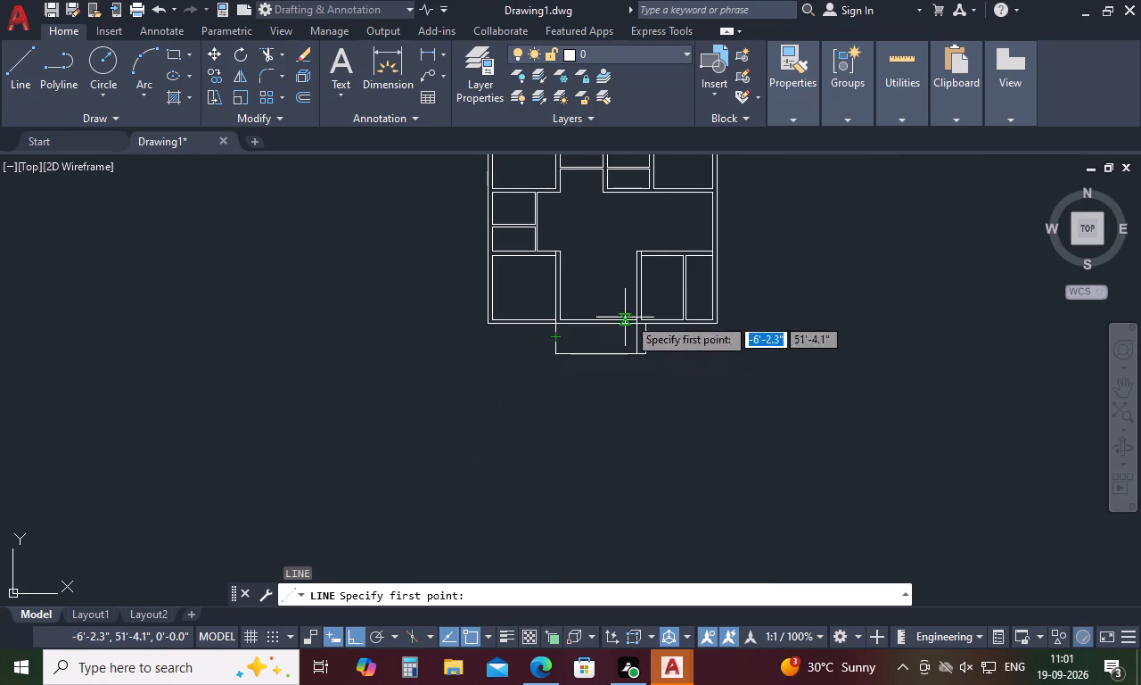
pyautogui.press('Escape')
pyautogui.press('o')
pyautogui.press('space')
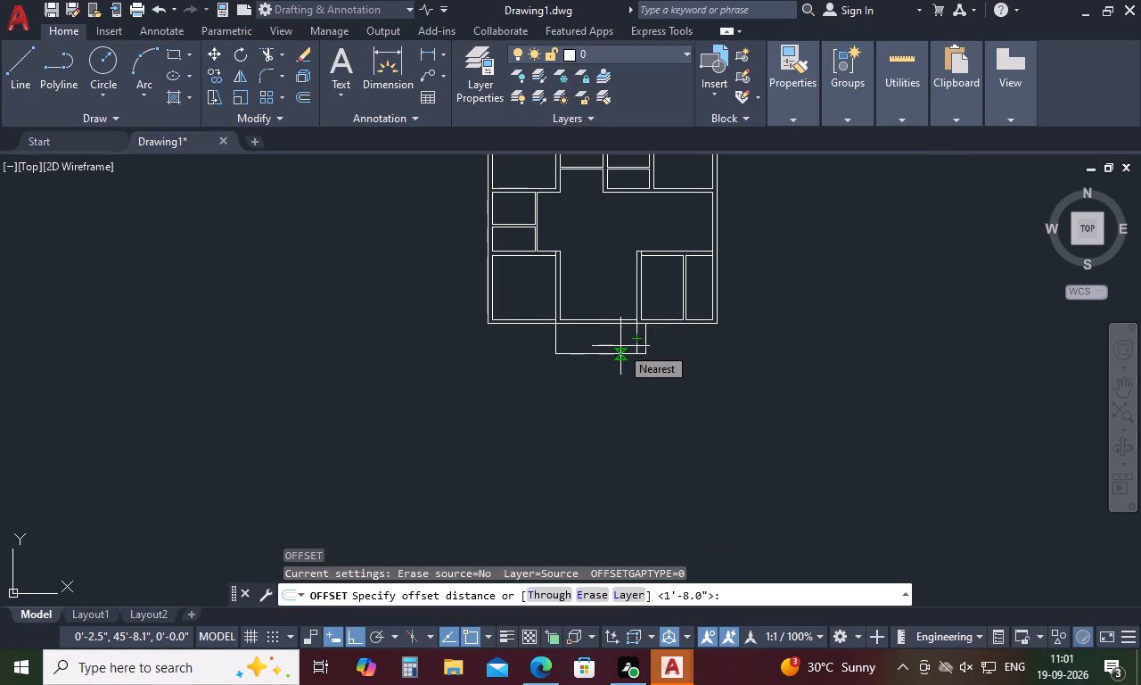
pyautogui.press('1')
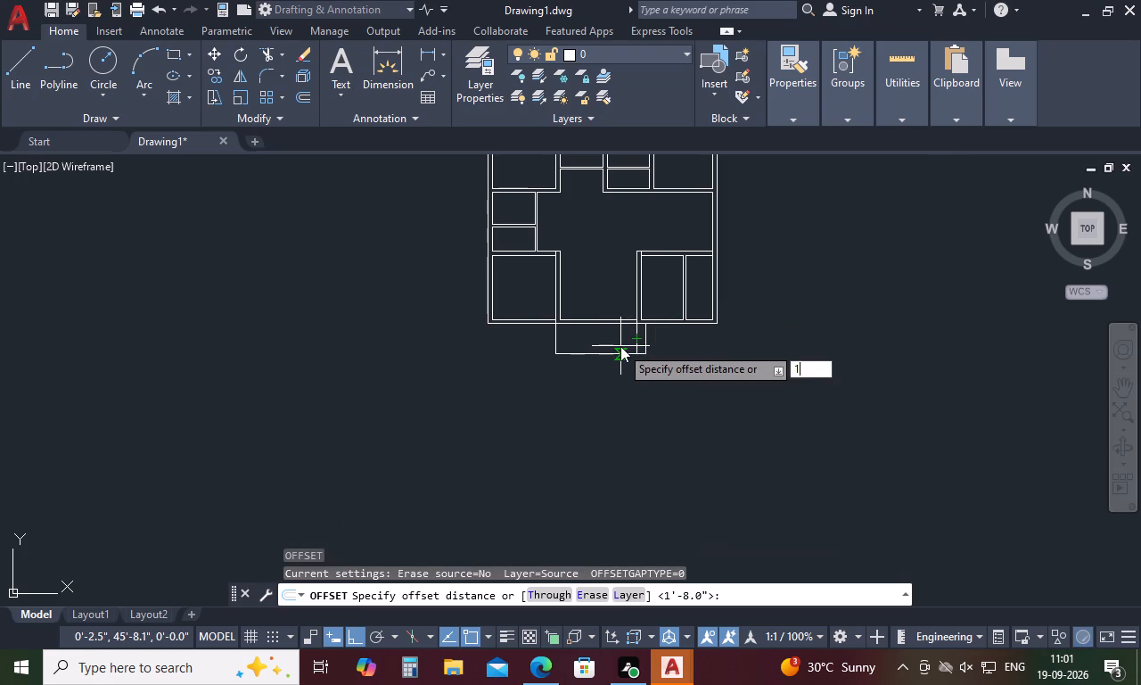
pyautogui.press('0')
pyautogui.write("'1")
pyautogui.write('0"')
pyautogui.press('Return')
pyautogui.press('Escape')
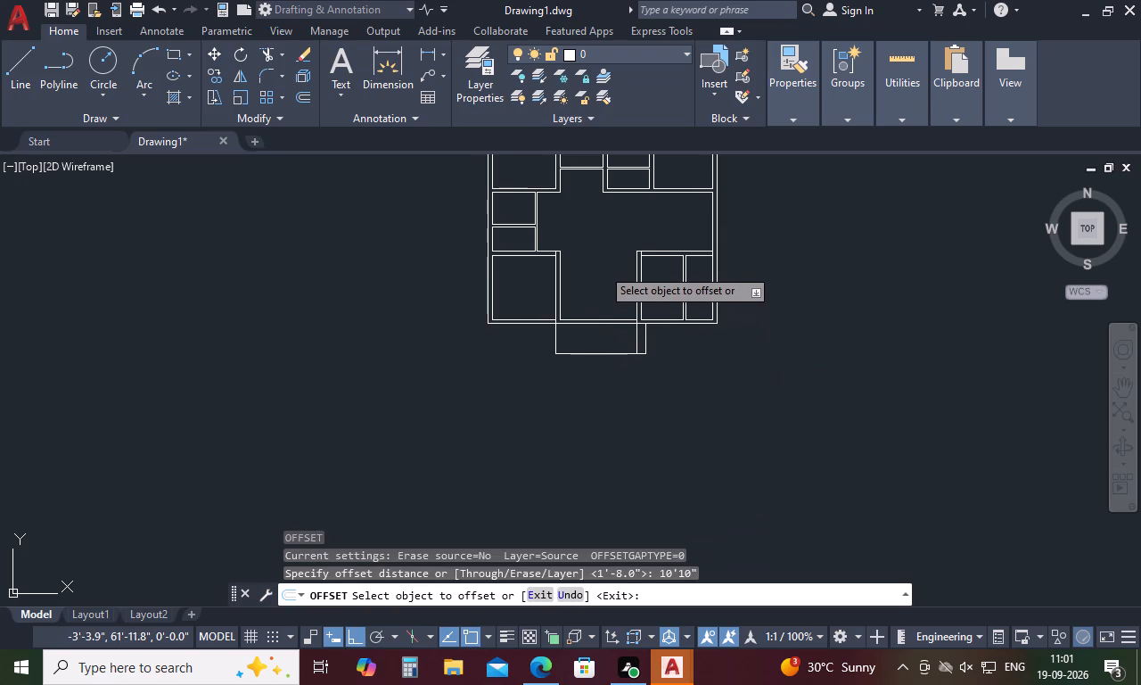
# Draw a horizontal line across the hall opening between the top inner corners of the first and third lower rooms.
pyautogui.write('l')
pyautogui.press('space')
pyautogui.scroll(3, 561, 250)
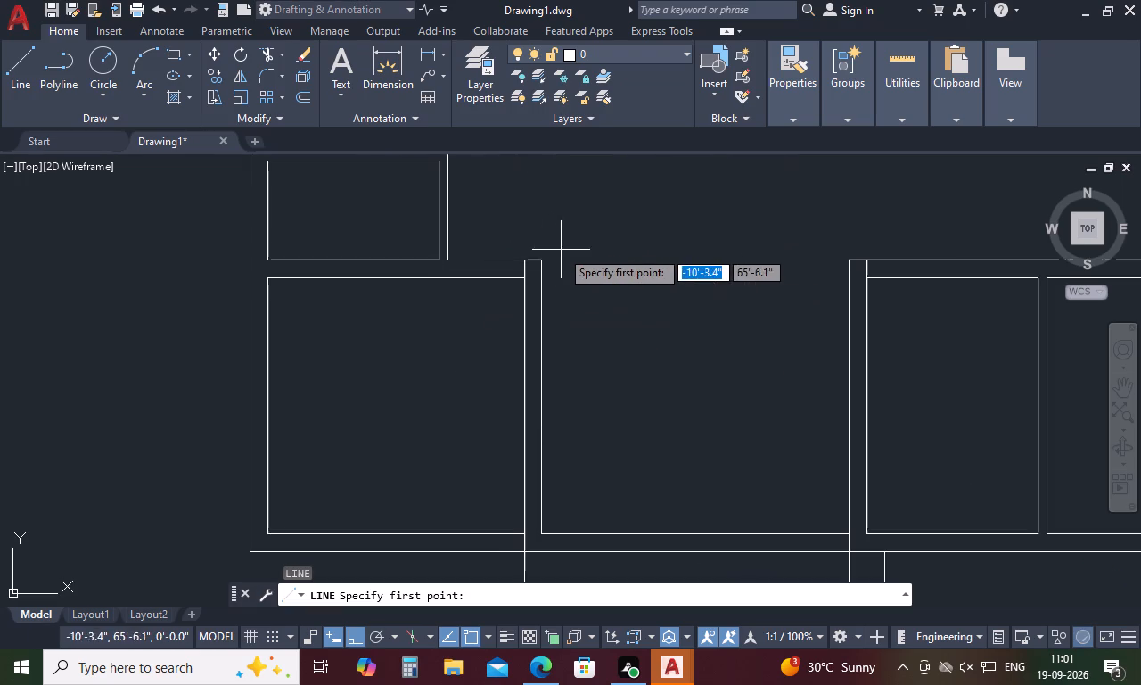
pyautogui.click(524, 278)
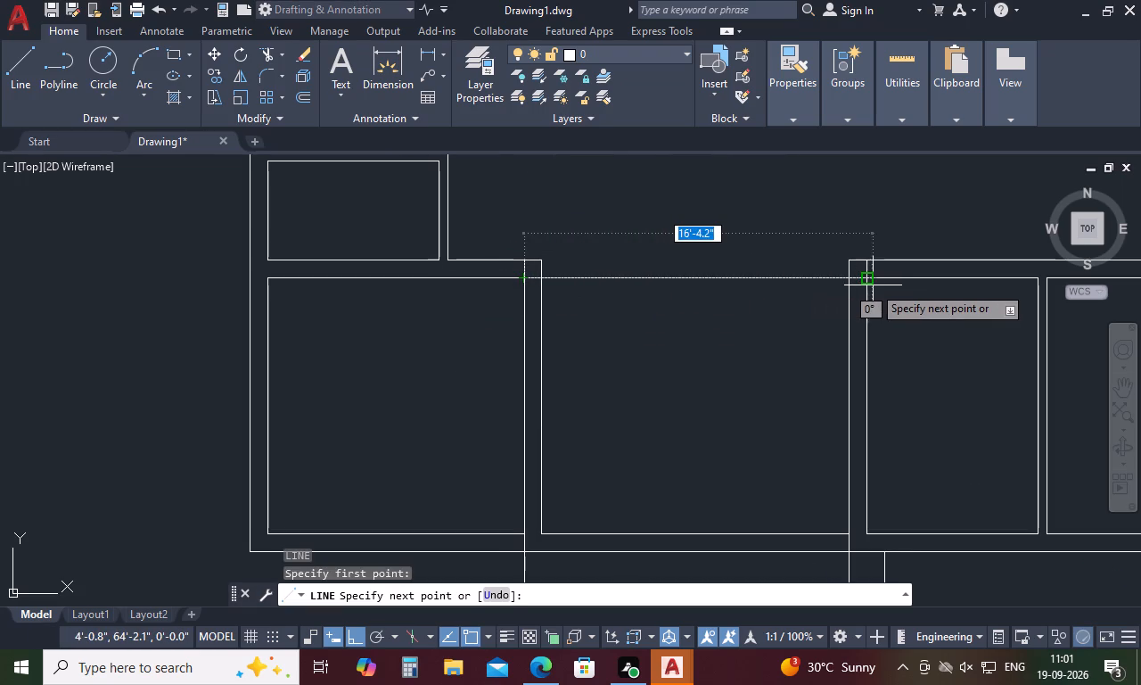
pyautogui.click(866, 281)
pyautogui.press('Escape')
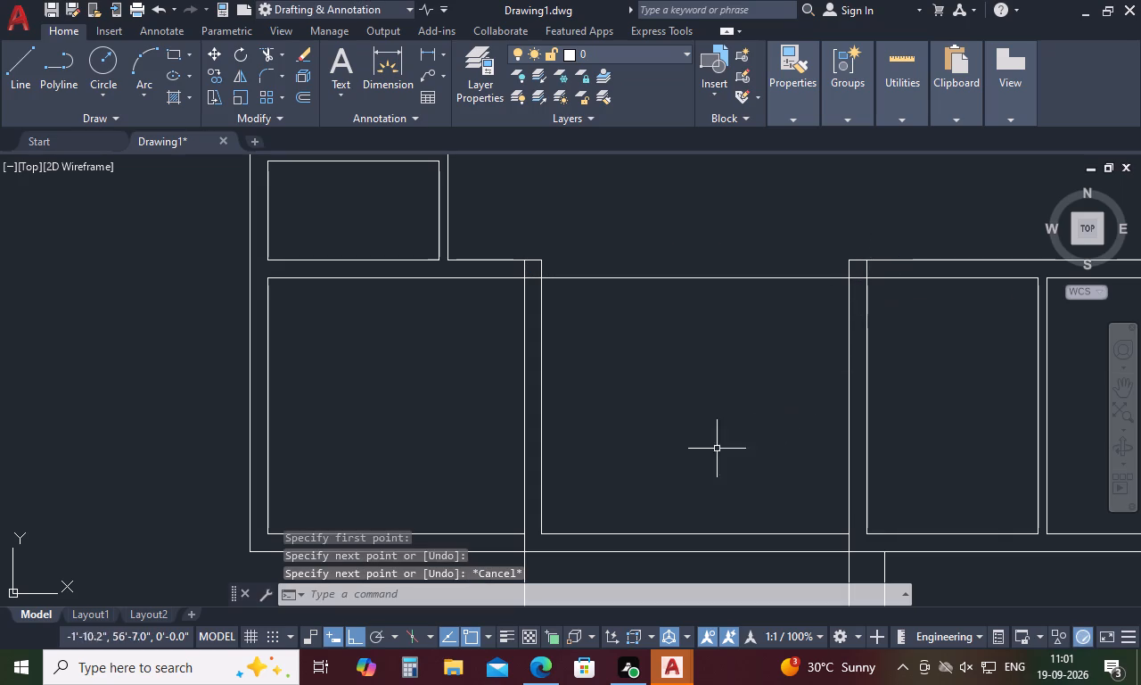
# Offset the line across the hall opening 10'10" downward into the second lower room.
pyautogui.press('o')
pyautogui.press('space')
pyautogui.write("10'1")
pyautogui.write('0"')
pyautogui.press('Return')
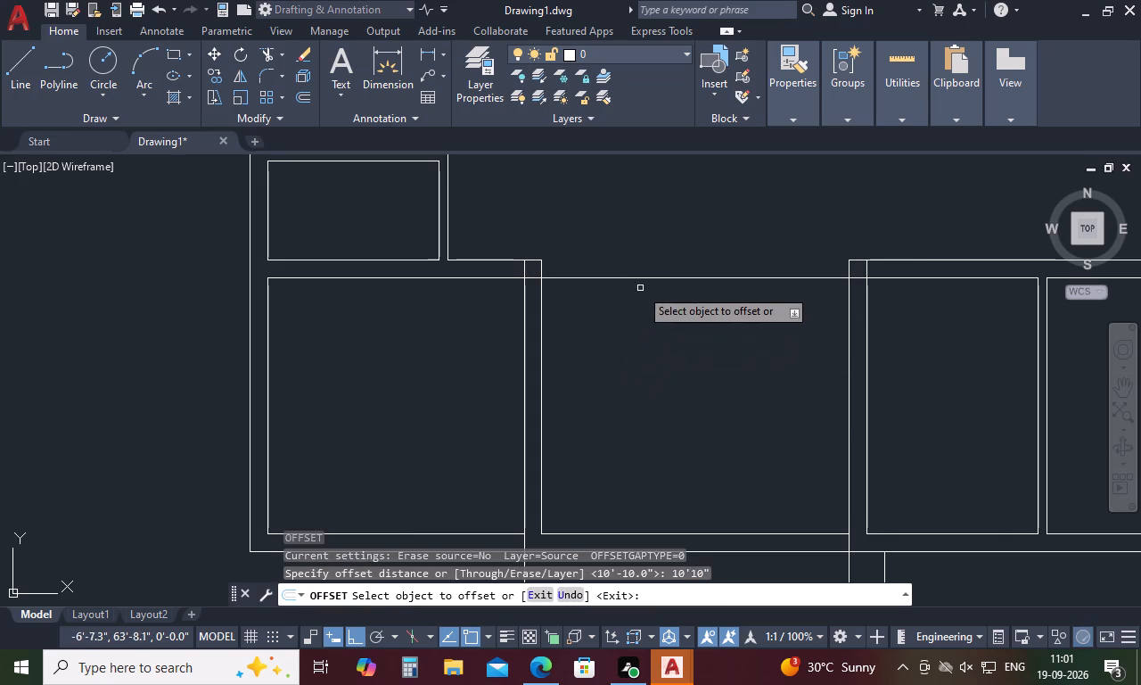
pyautogui.click(651, 279)
pyautogui.click(646, 360)
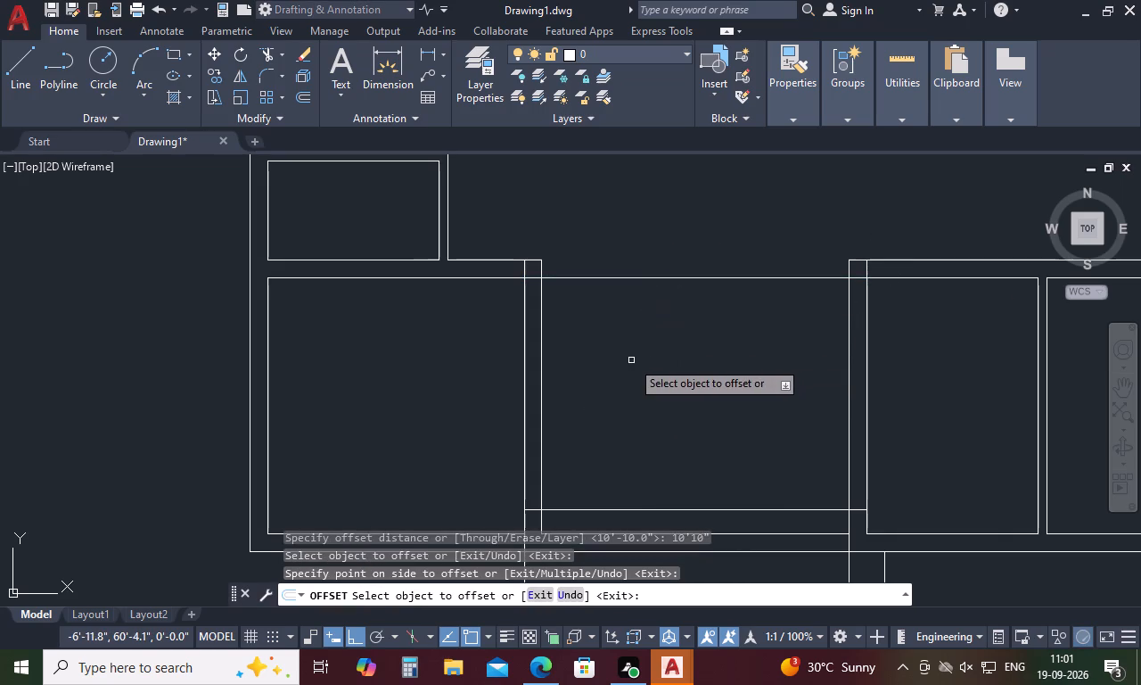
pyautogui.scroll(-2, 631, 360)
pyautogui.scroll(2, 628, 480)
pyautogui.press('Escape')
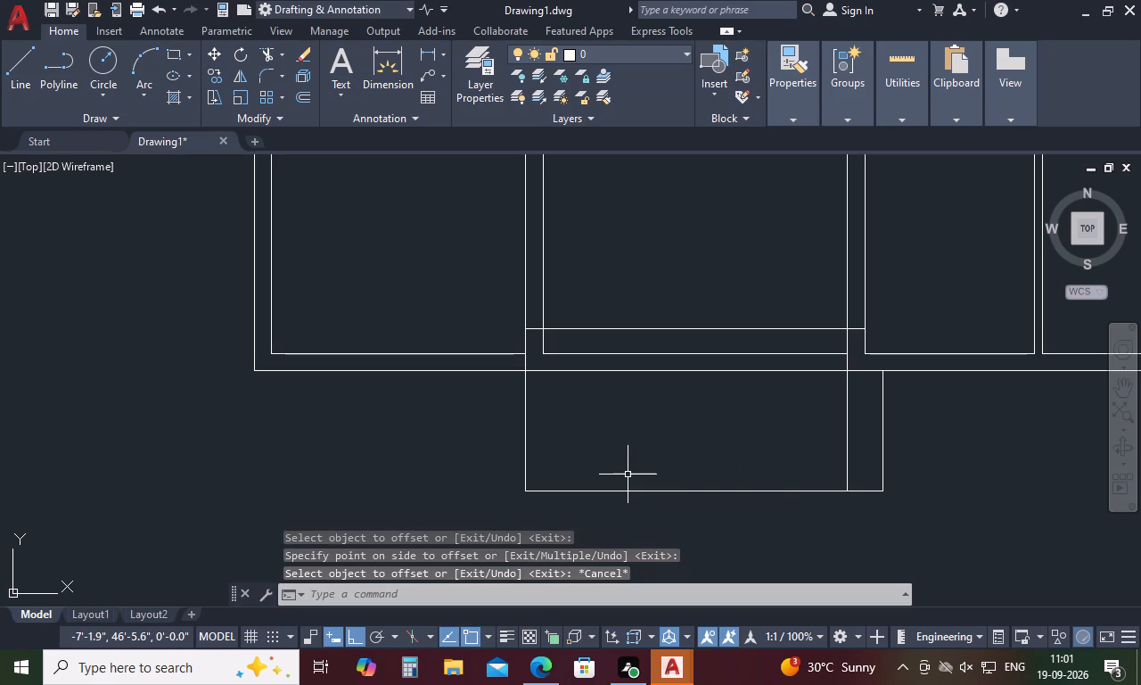
# Offset the horizontal line near the bottom of the second lower room 10" both upward and downward.
pyautogui.press('o')
pyautogui.press('space')
pyautogui.write('10')
pyautogui.press('space')
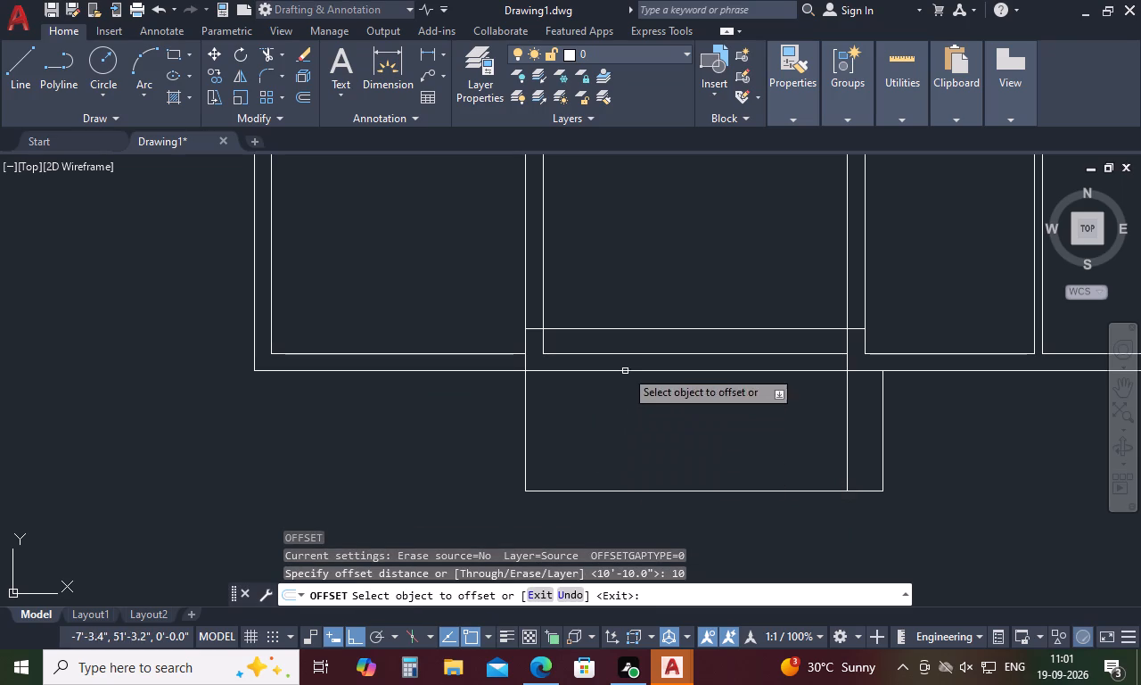
pyautogui.click(646, 329)
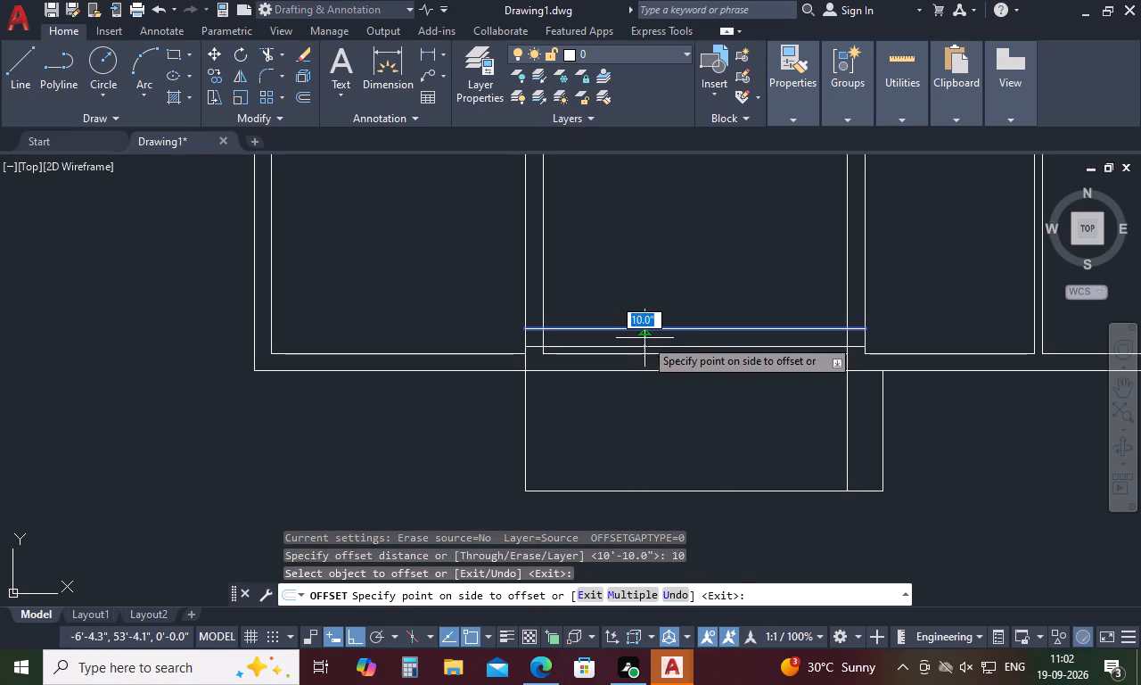
pyautogui.click(644, 338)
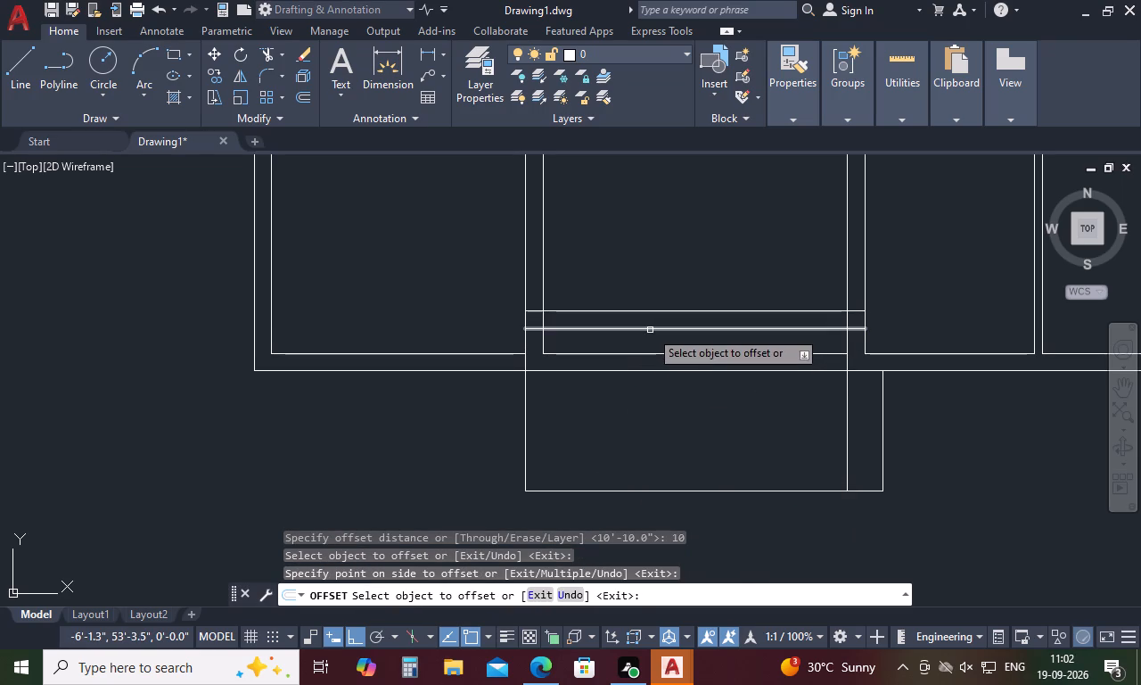
pyautogui.click(650, 330)
pyautogui.click(646, 356)
pyautogui.press('Escape')
pyautogui.scroll(-1, 609, 466)
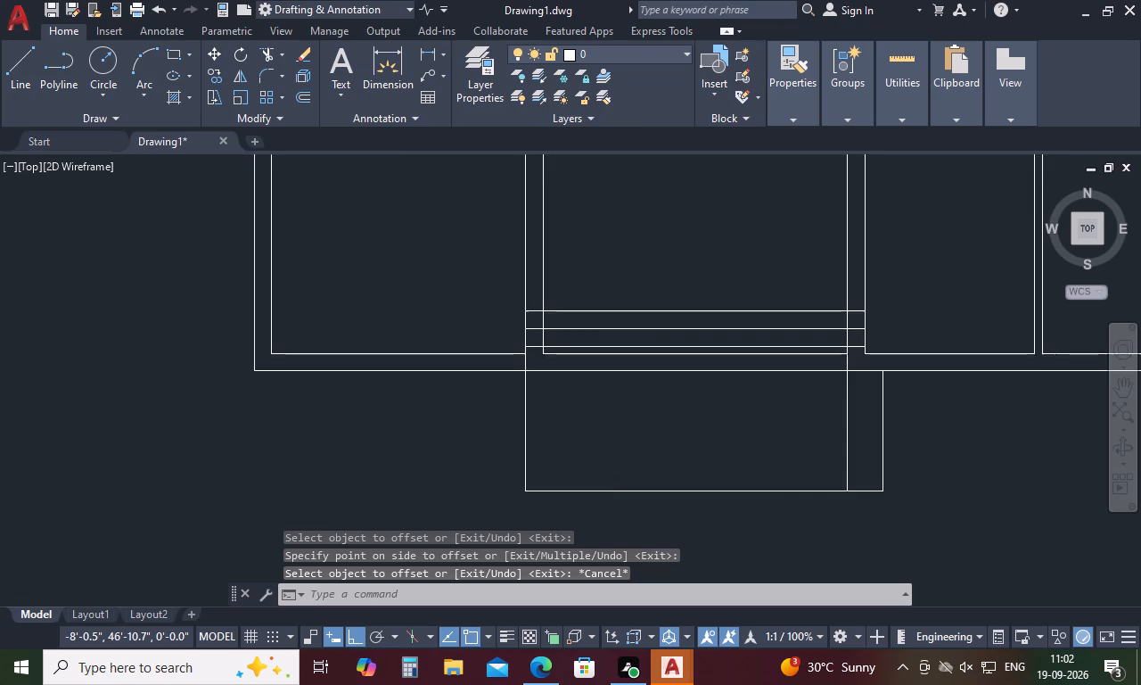
# Measure the distance from the uppermost of the three horizontal lines up to the line across the hall opening.
pyautogui.scroll(-1, 609, 466)
pyautogui.press('d')
pyautogui.press('i')
pyautogui.press('space')
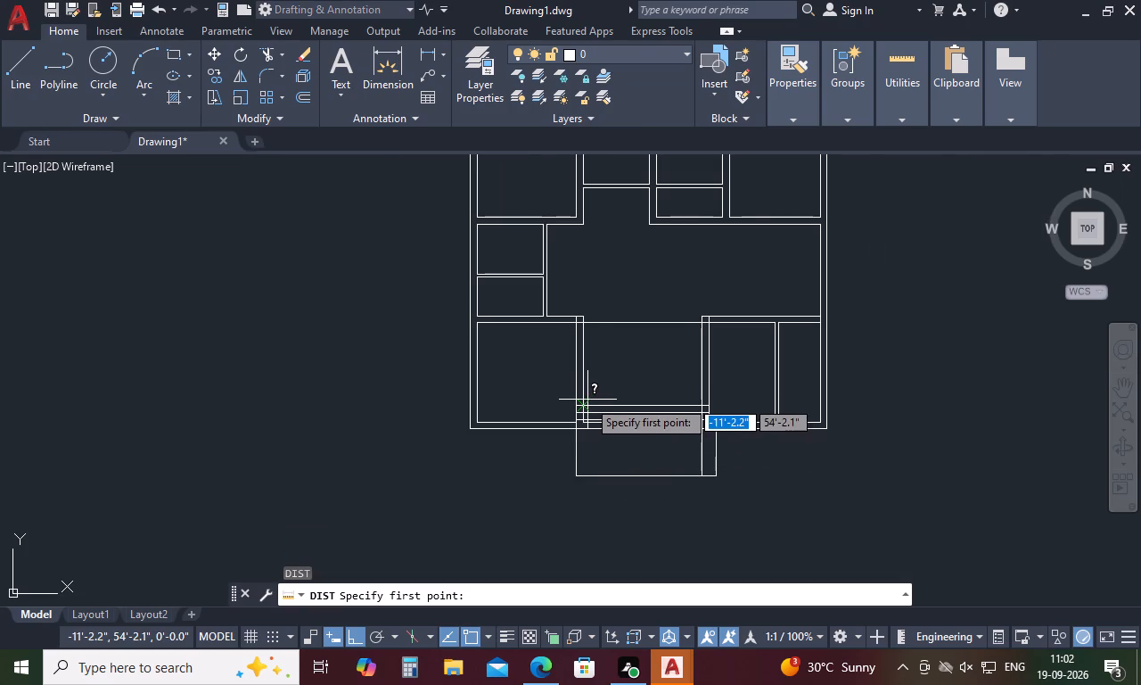
pyautogui.click(587, 408)
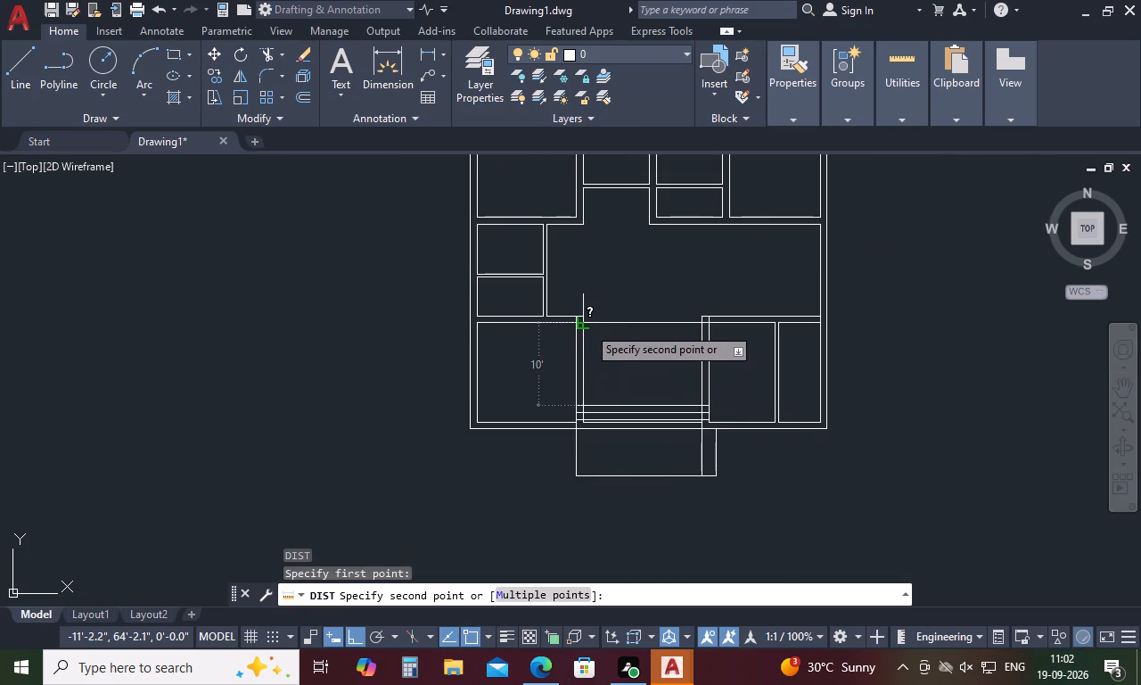
pyautogui.press('Escape')
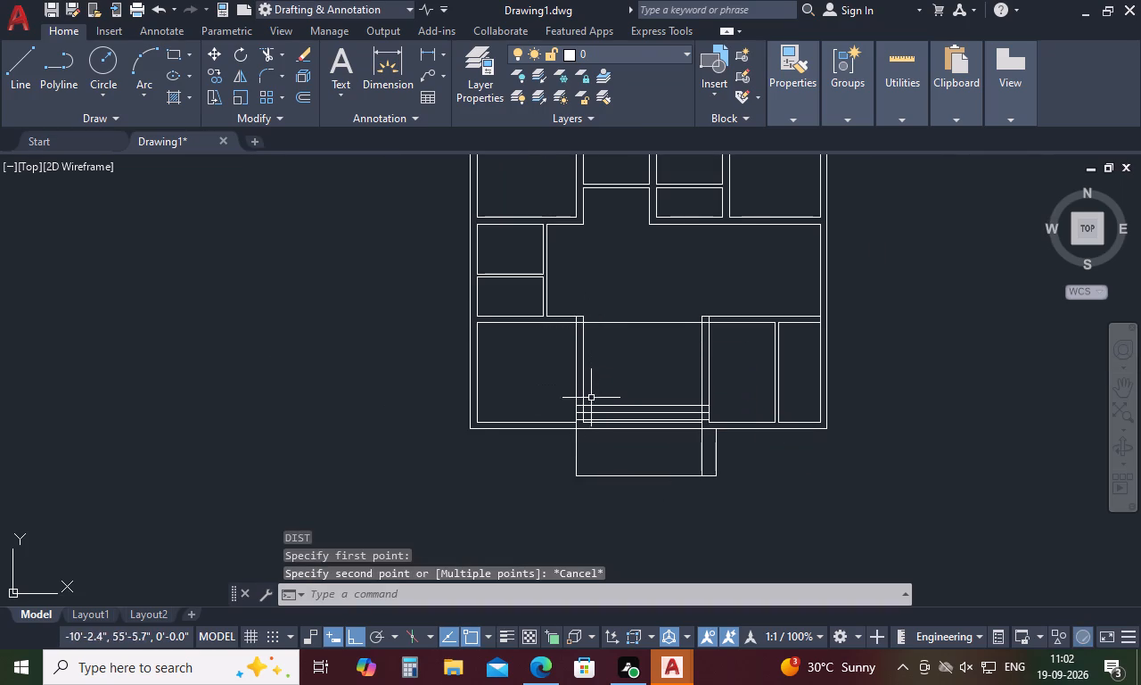
# Delete the uppermost of the three horizontal lines near the bottom of the second lower room.
pyautogui.click(606, 406)
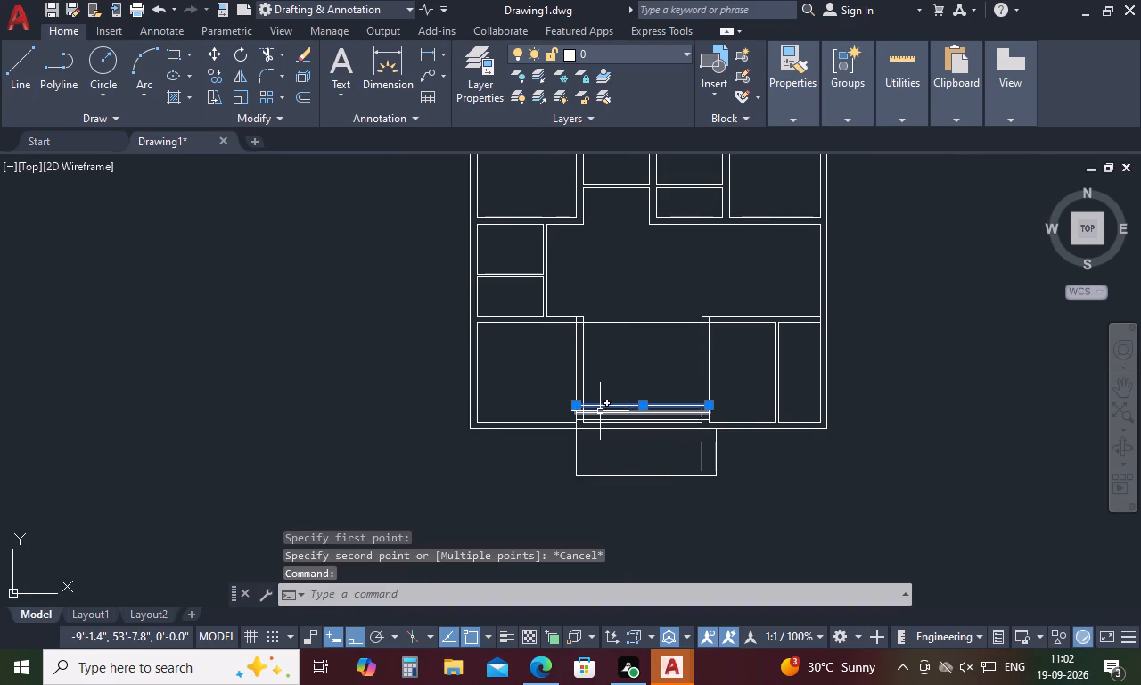
pyautogui.press('Delete')
# Trim the new bottom wall lines at the second lower room's left wall and remove the old bottom wall lines across the room.
pyautogui.scroll(3, 619, 427)
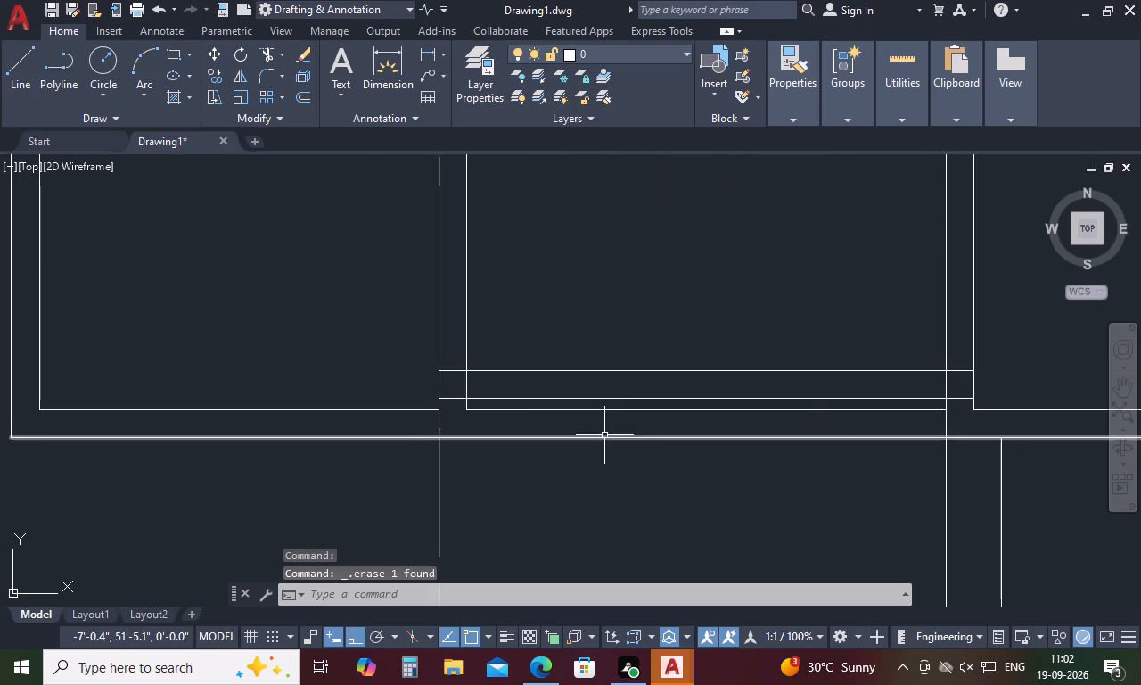
pyautogui.write('tr')
pyautogui.press('space')
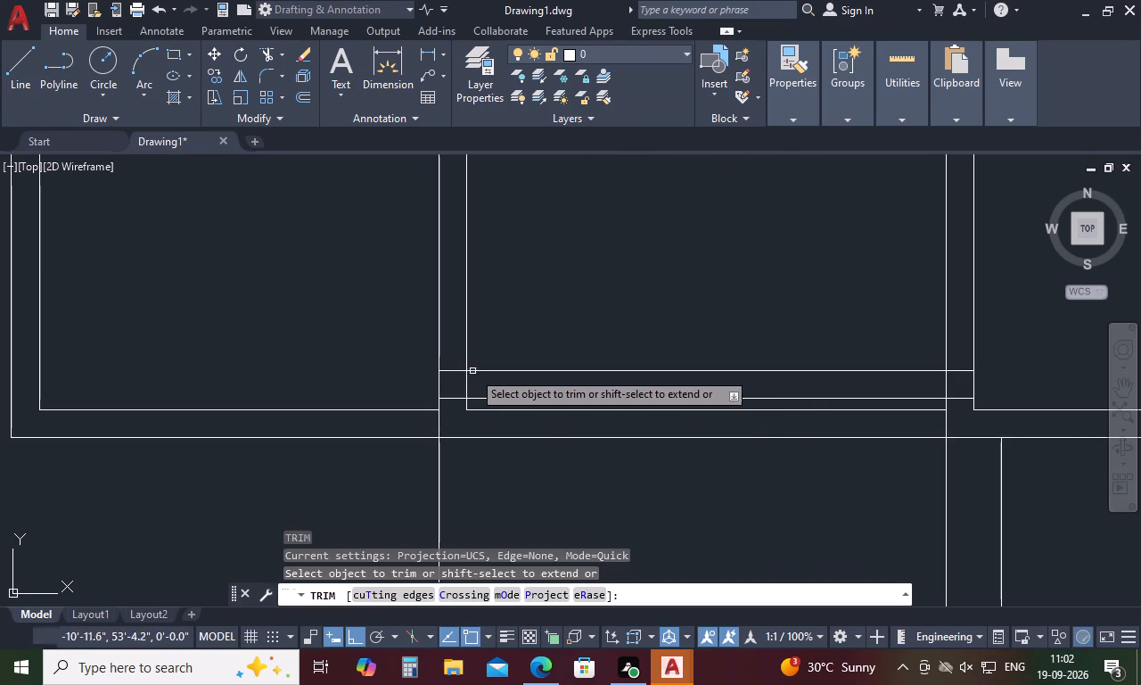
pyautogui.moveTo(450, 365); pyautogui.dragTo(455, 404)
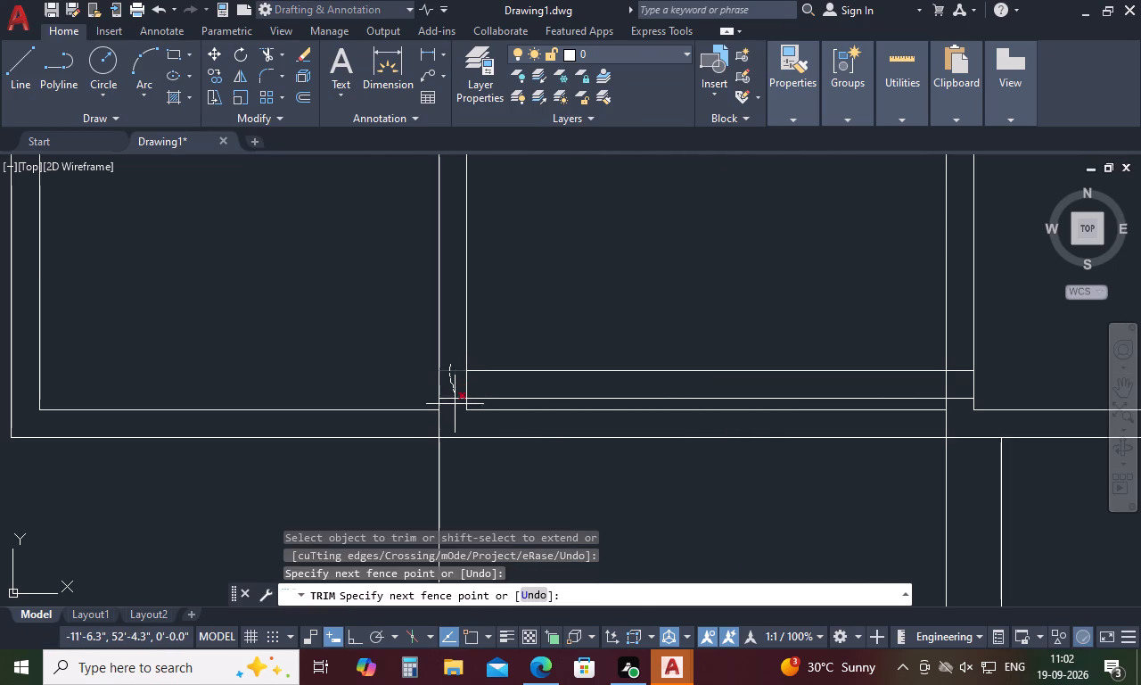
pyautogui.moveTo(455, 404); pyautogui.dragTo(455, 405)
pyautogui.click(467, 388)
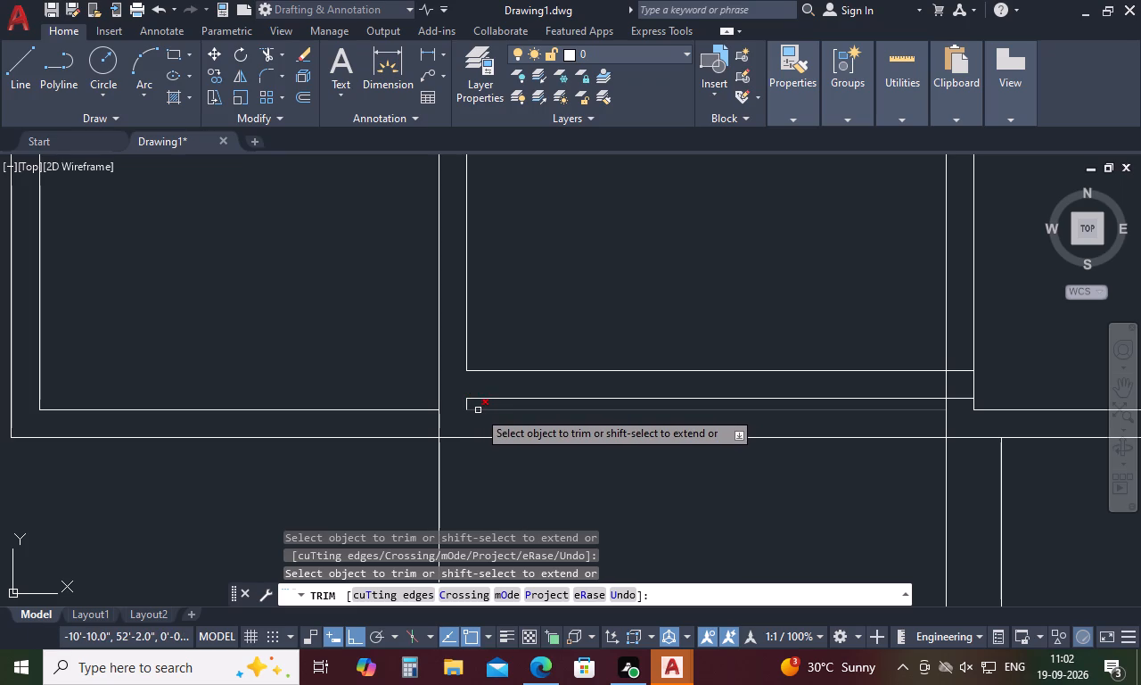
pyautogui.click(478, 410)
pyautogui.click(487, 439)
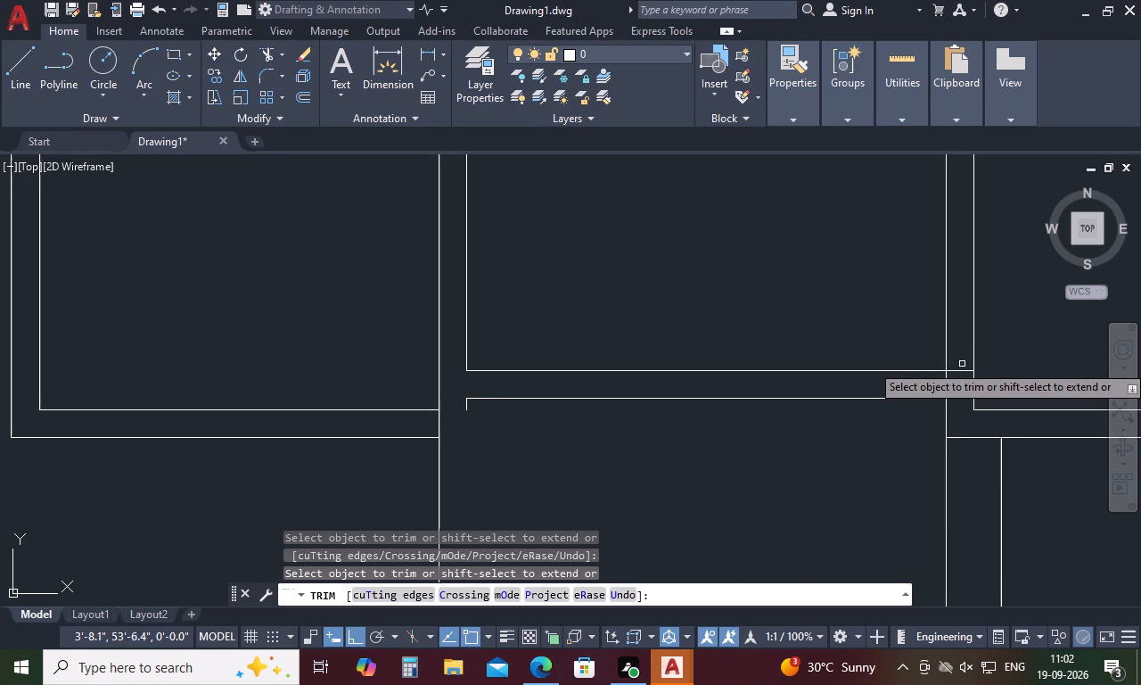
# Trim the new bottom wall lines at the room's right wall and remove the leftover vertical stubs below both ends.
pyautogui.moveTo(956, 360); pyautogui.dragTo(963, 409)
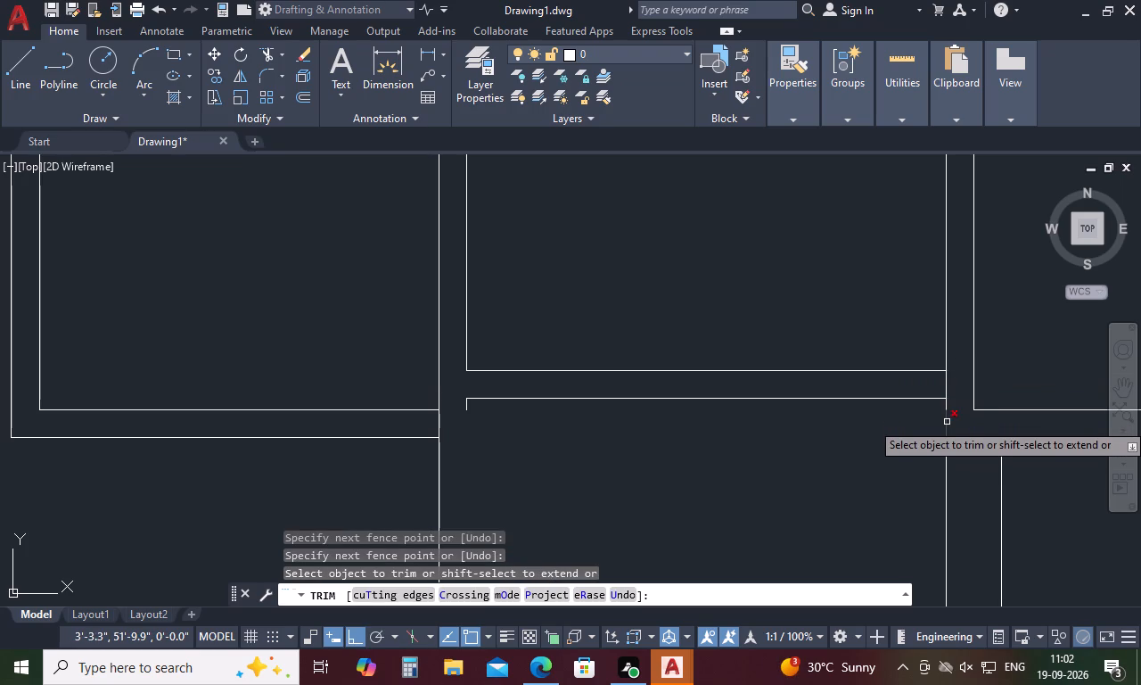
pyautogui.click(946, 424)
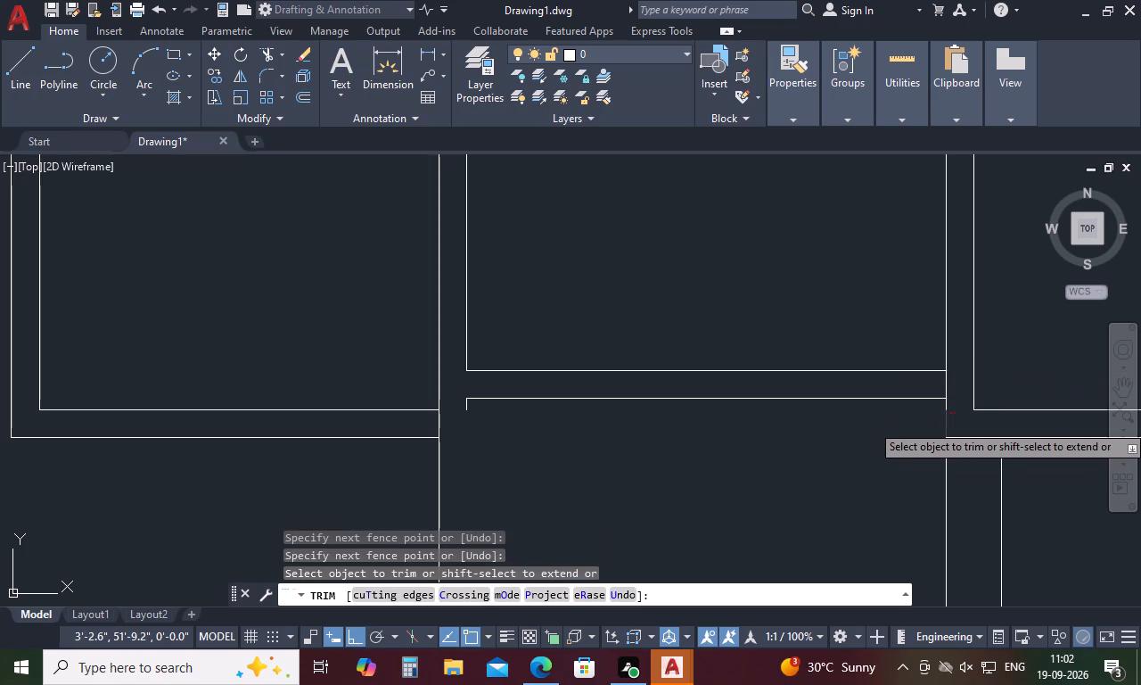
pyautogui.click(948, 407)
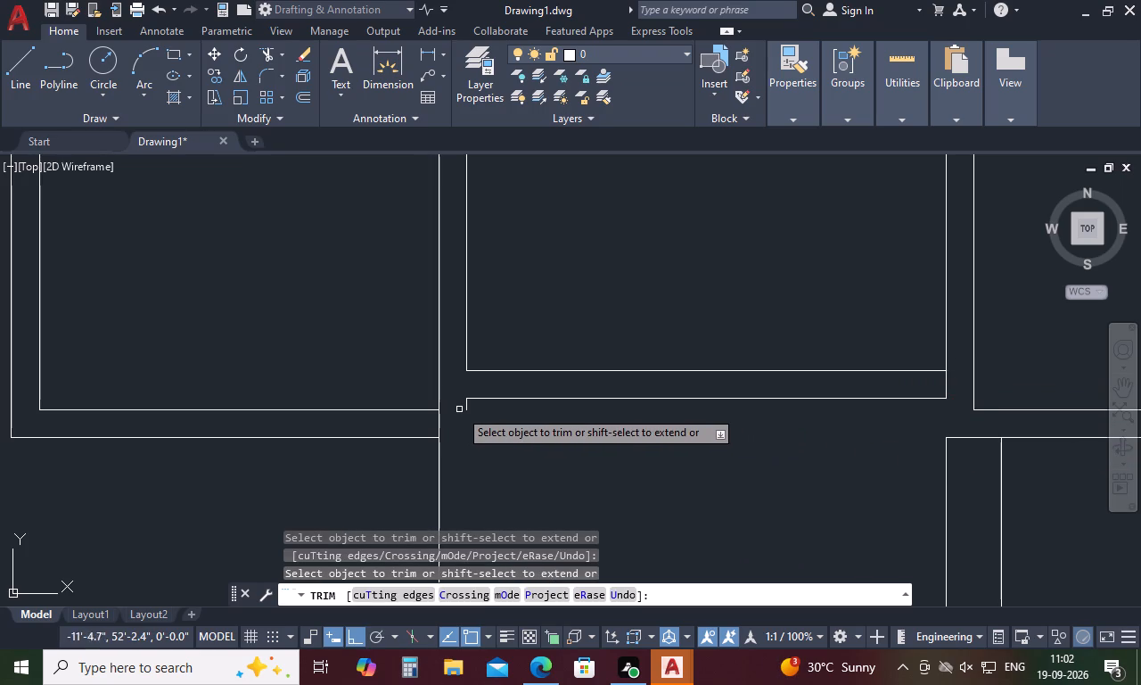
pyautogui.click(464, 409)
pyautogui.scroll(-3, 499, 346)
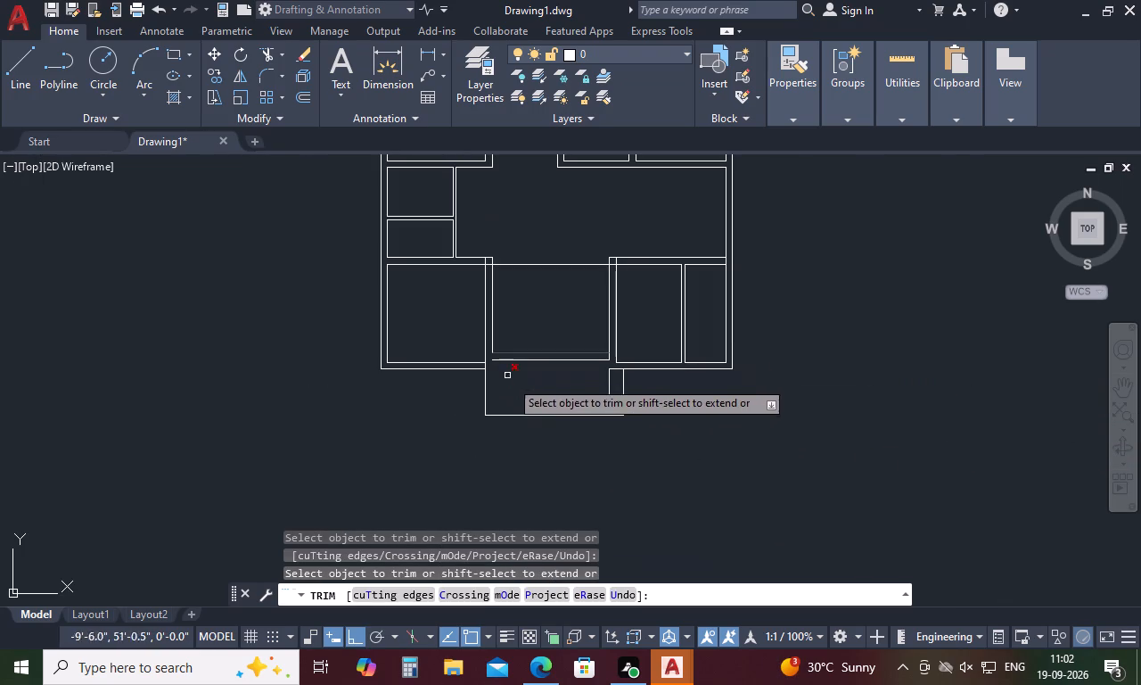
pyautogui.scroll(1, 567, 426)
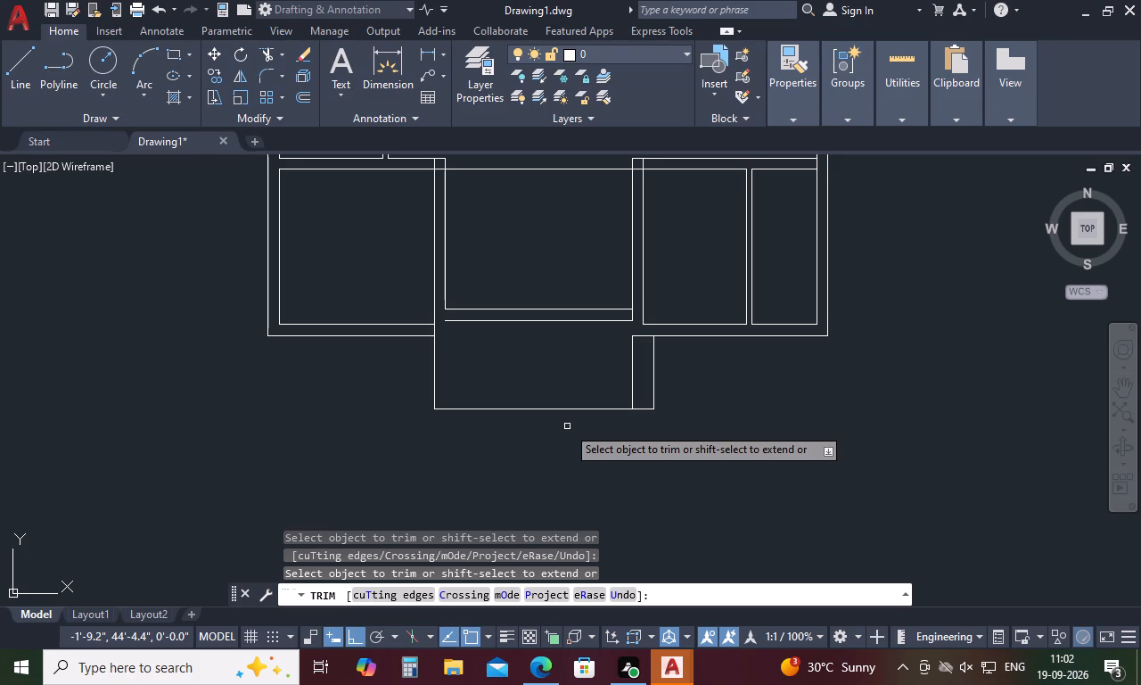
pyautogui.press('Escape')
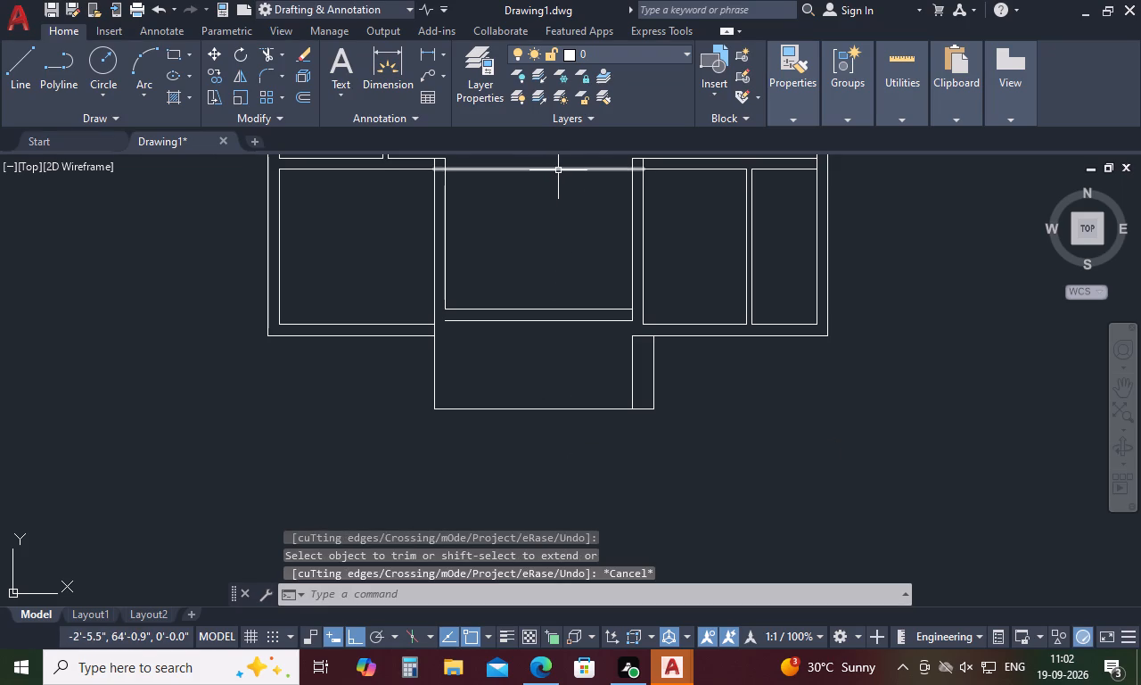
# Delete the horizontal line across the hall opening at the top of the second lower room.
pyautogui.click(558, 170)
pyautogui.press('Delete')
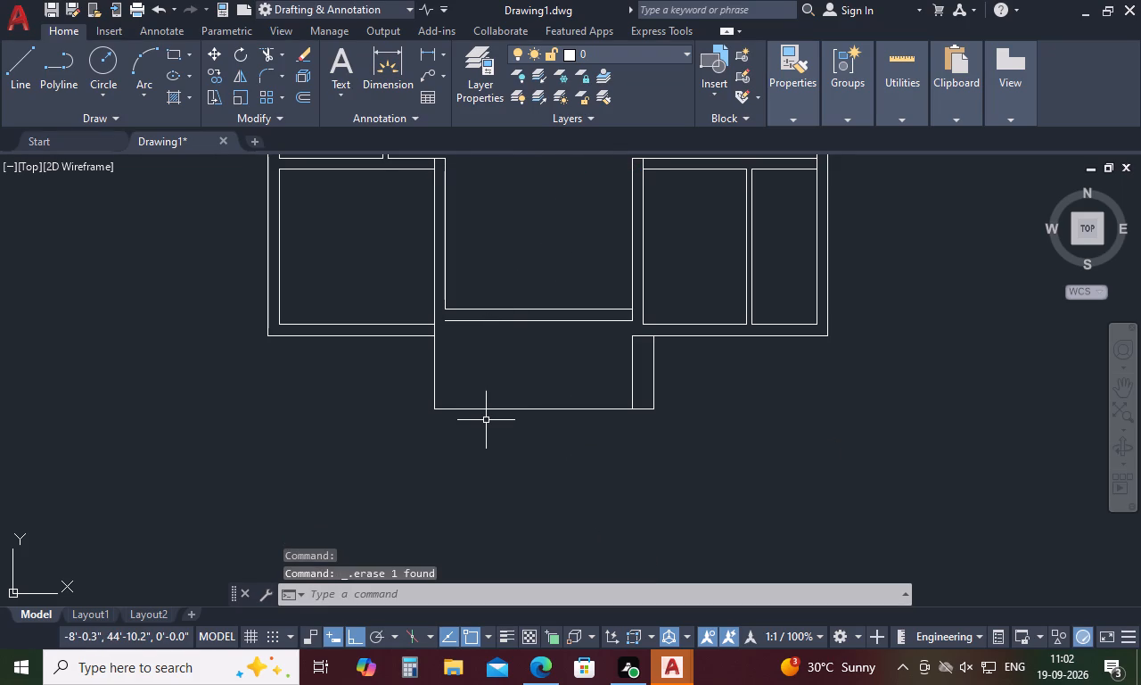
pyautogui.press('Escape')
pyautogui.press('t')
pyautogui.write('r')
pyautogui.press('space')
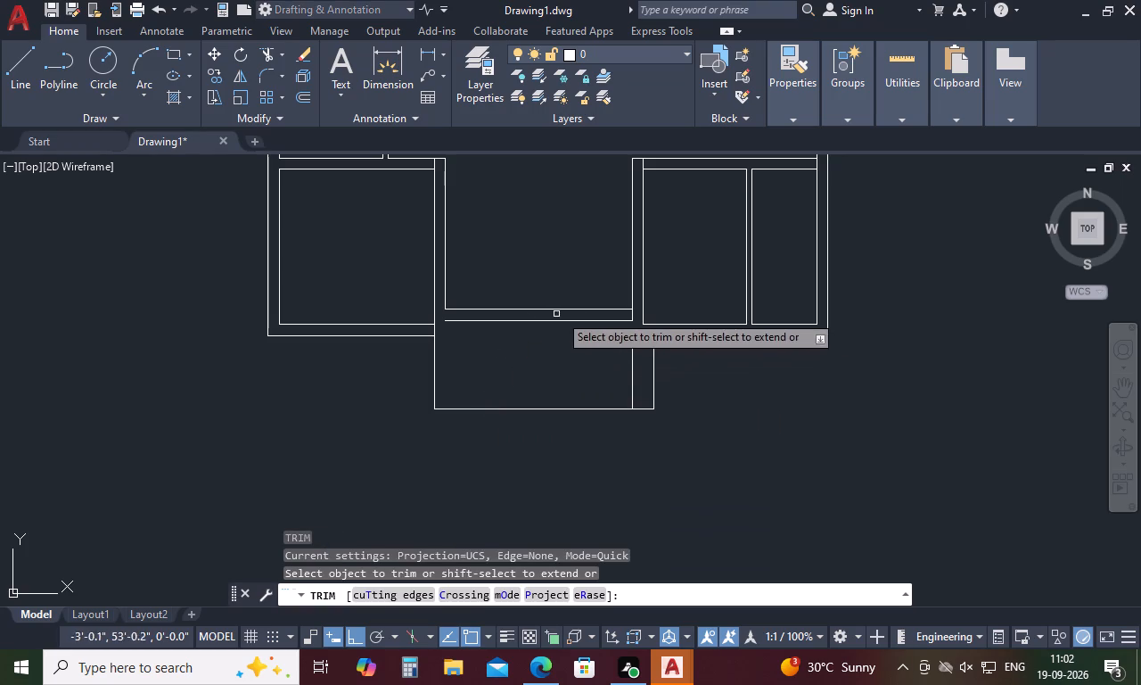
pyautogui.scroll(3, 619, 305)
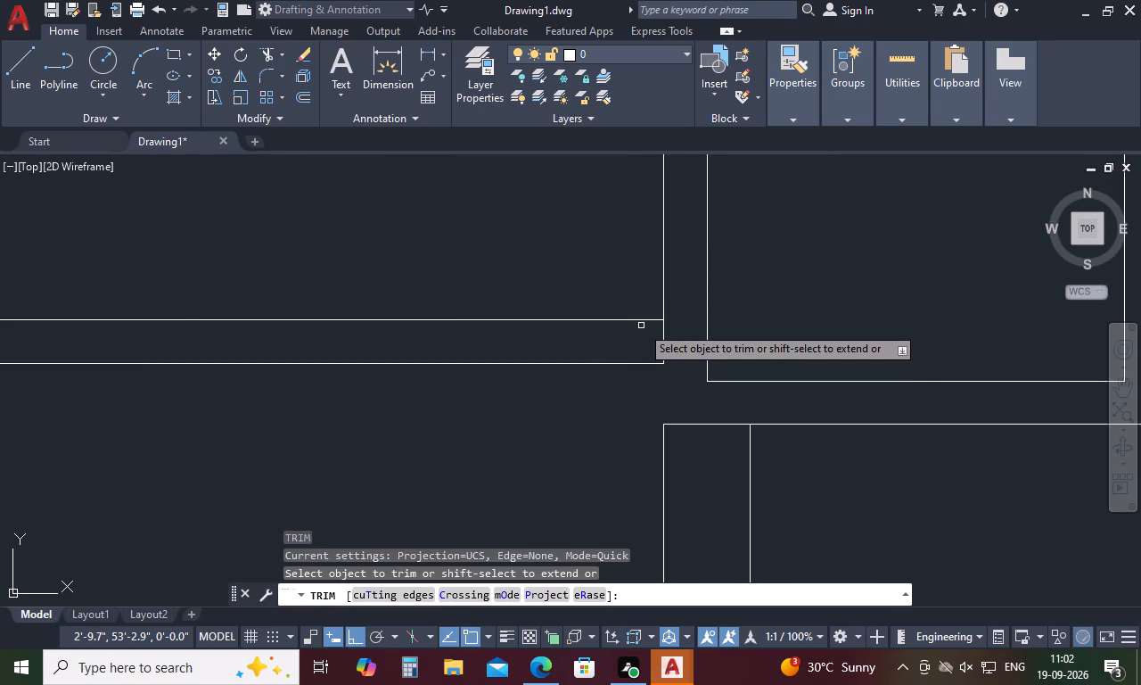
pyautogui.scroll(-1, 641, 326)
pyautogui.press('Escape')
# Extend the second lower room's two inner side wall lines downward, taking the left one to the projection's bottom edge.
pyautogui.write('ex')
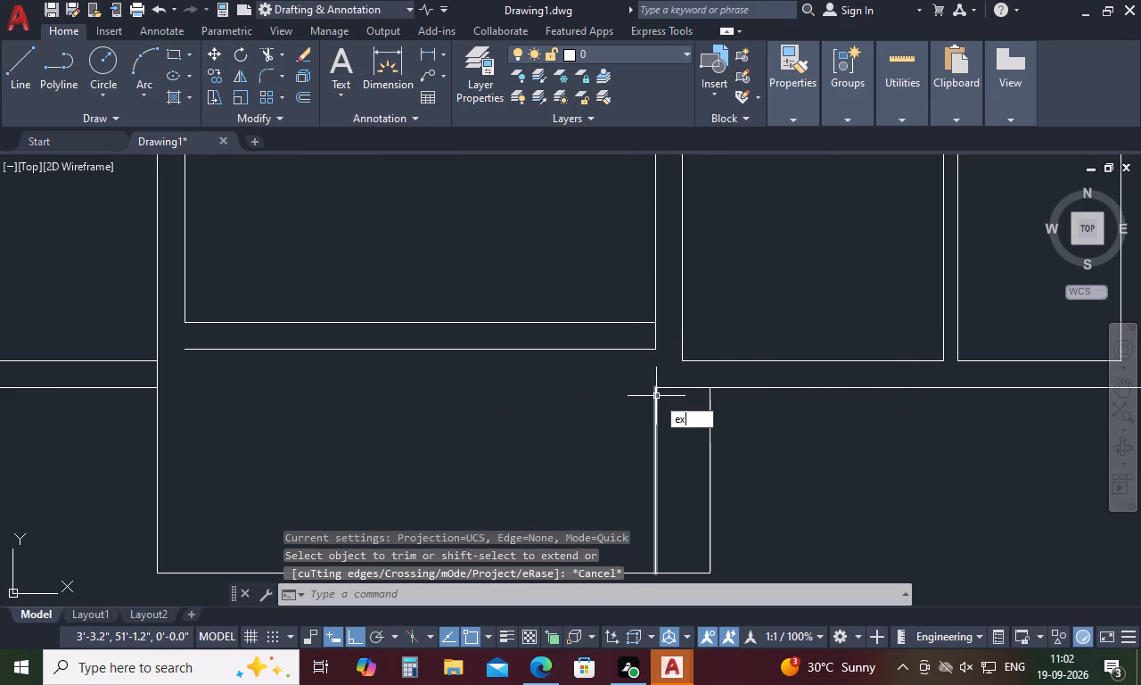
pyautogui.press('space')
pyautogui.click(654, 301)
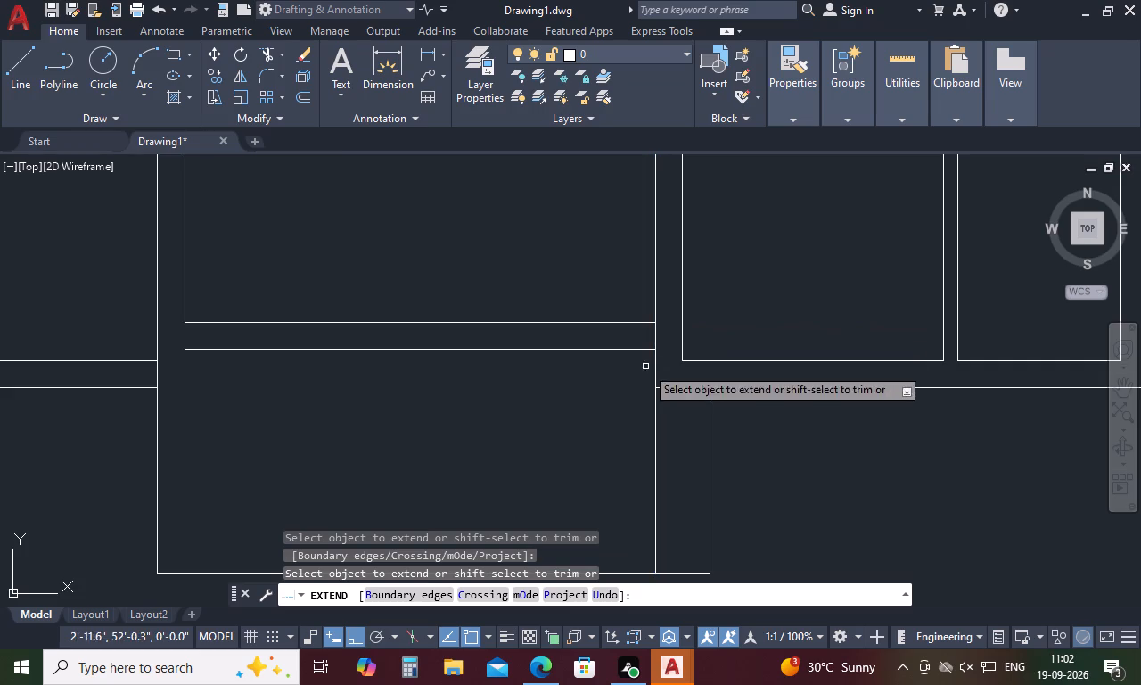
pyautogui.scroll(-1, 645, 375)
pyautogui.click(357, 315)
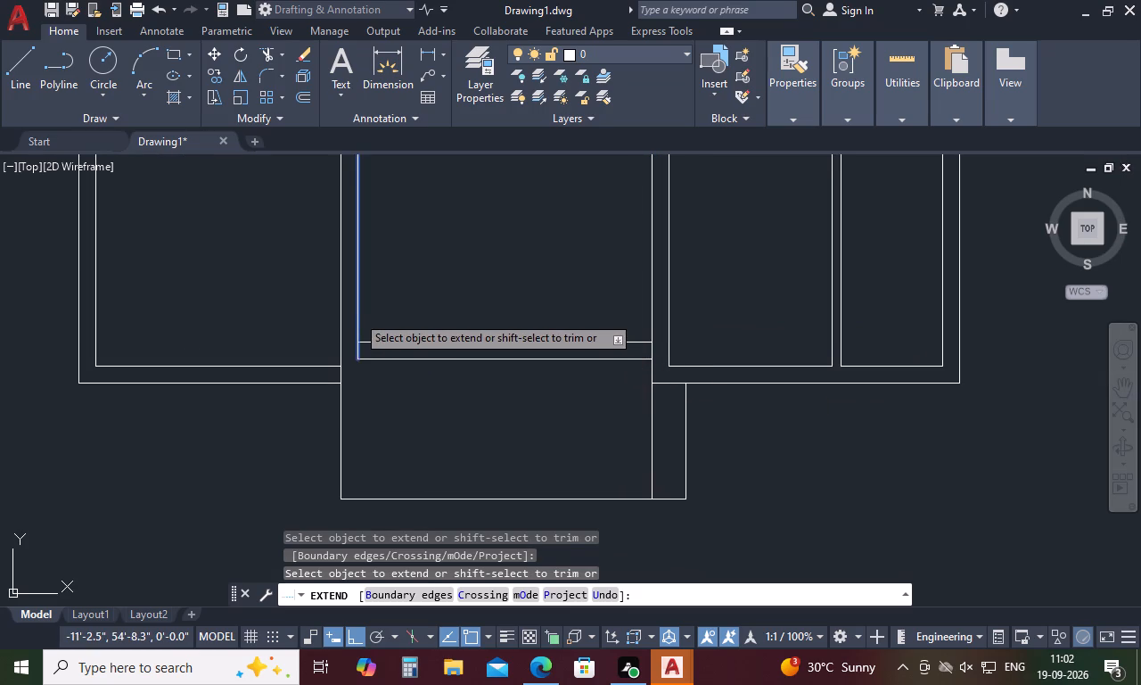
pyautogui.click(355, 351)
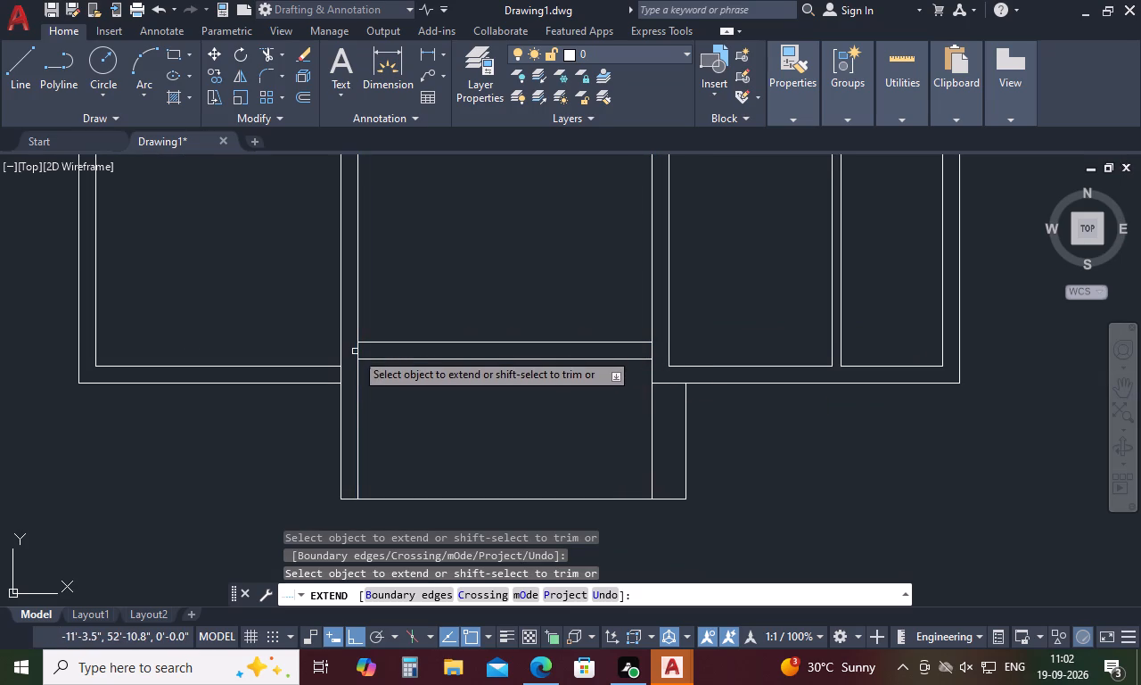
pyautogui.press('Escape')
# Delete the wide projection's bottom line between its left edge and the narrow strip on its right.
pyautogui.click(423, 500)
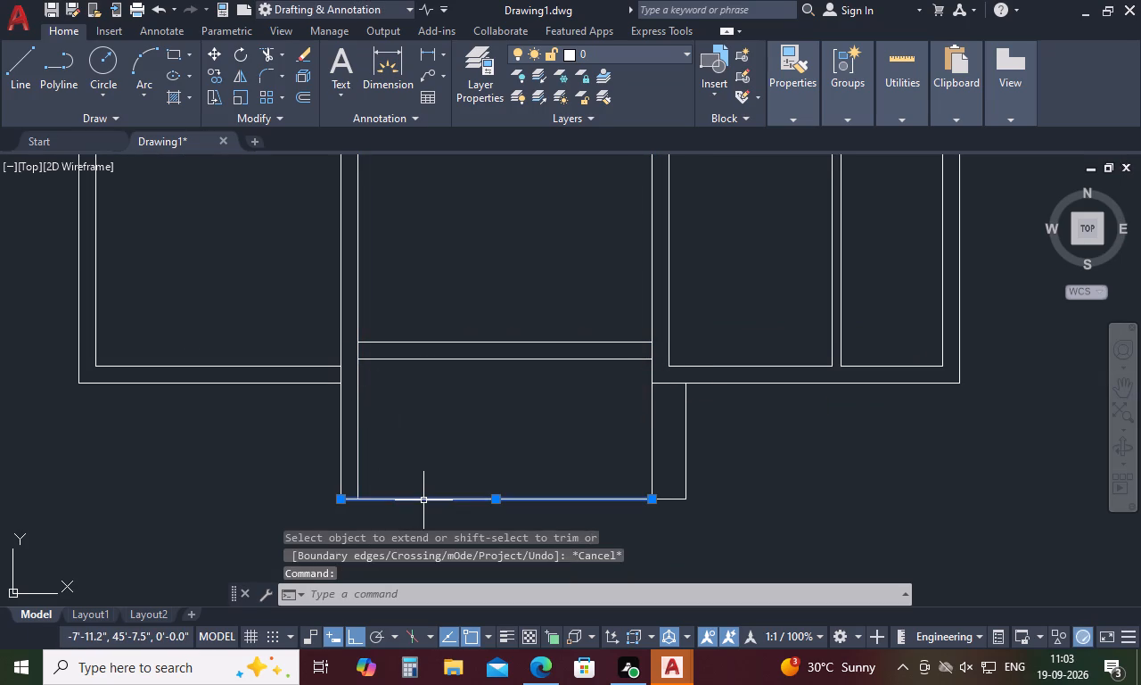
pyautogui.press('Delete')
# Offset the lower line of the second lower room's new bottom wall 5'8" downward.
pyautogui.press('o')
pyautogui.press('space')
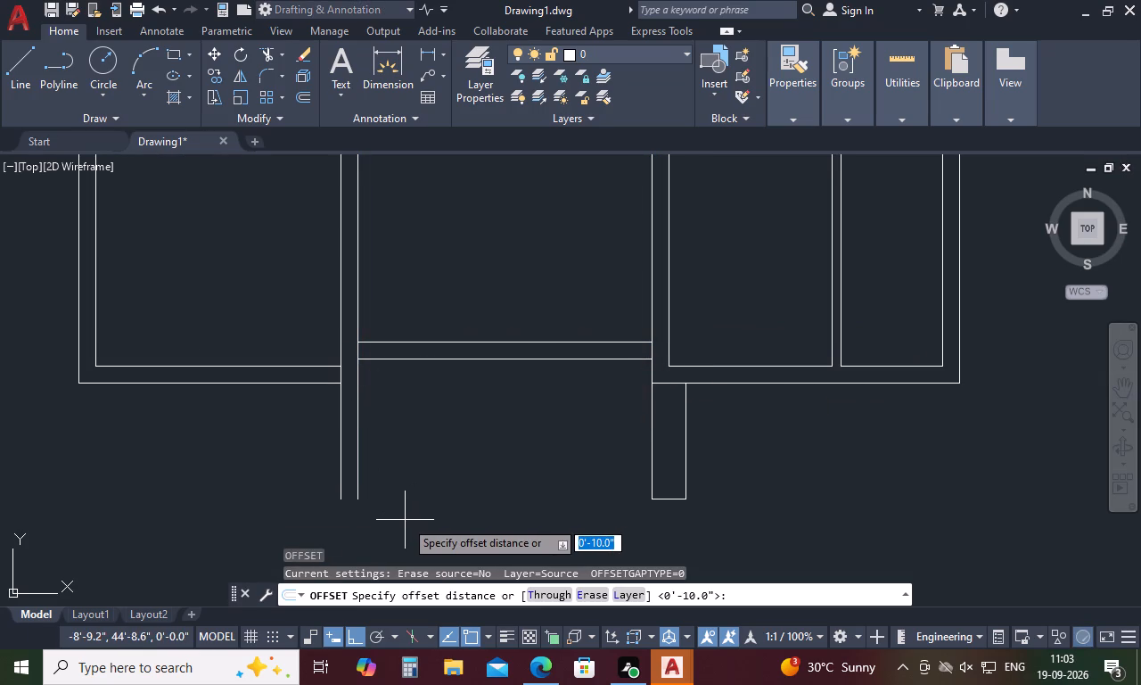
pyautogui.write('5\'8"')
pyautogui.press('Return')
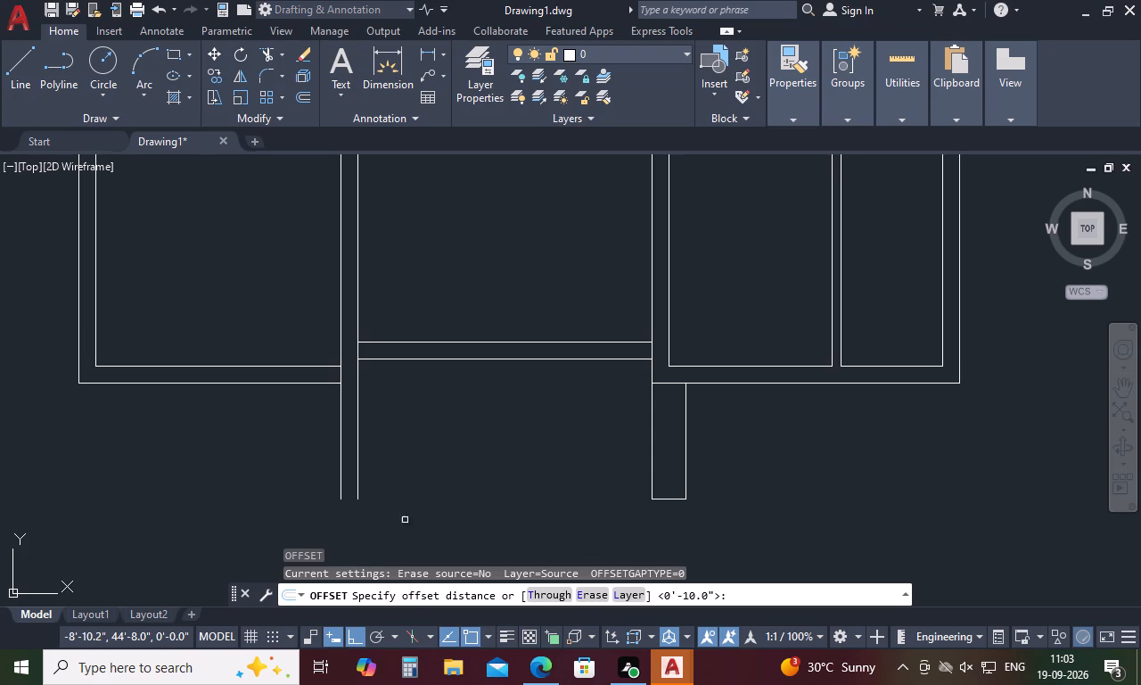
pyautogui.click(449, 360)
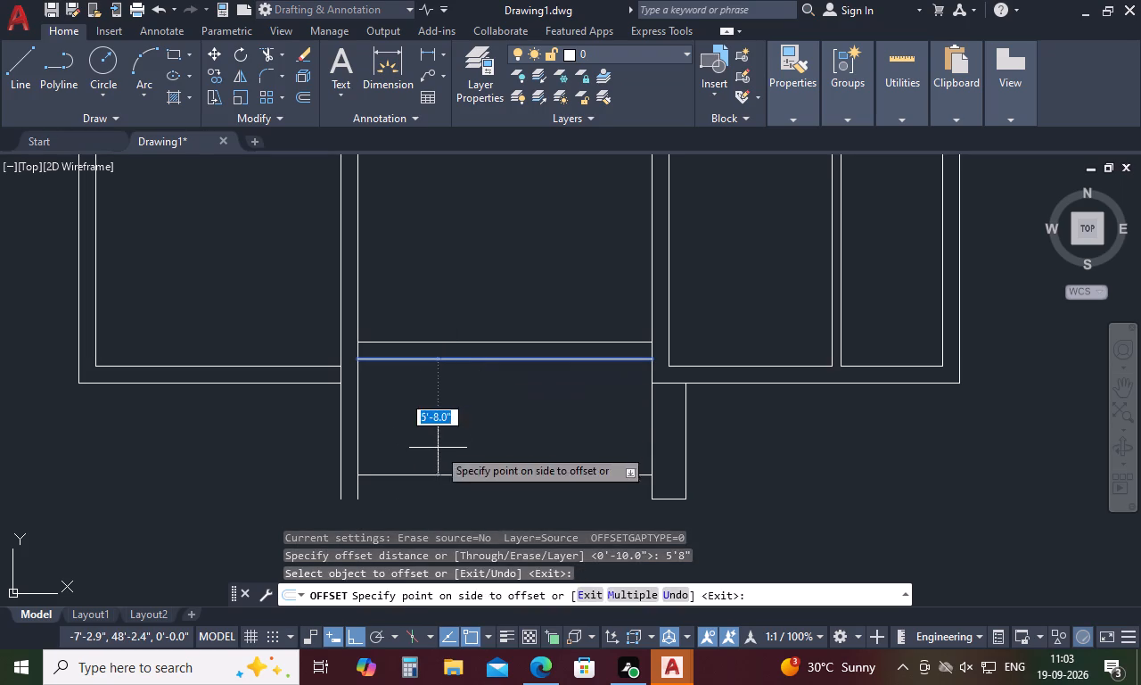
pyautogui.click(438, 448)
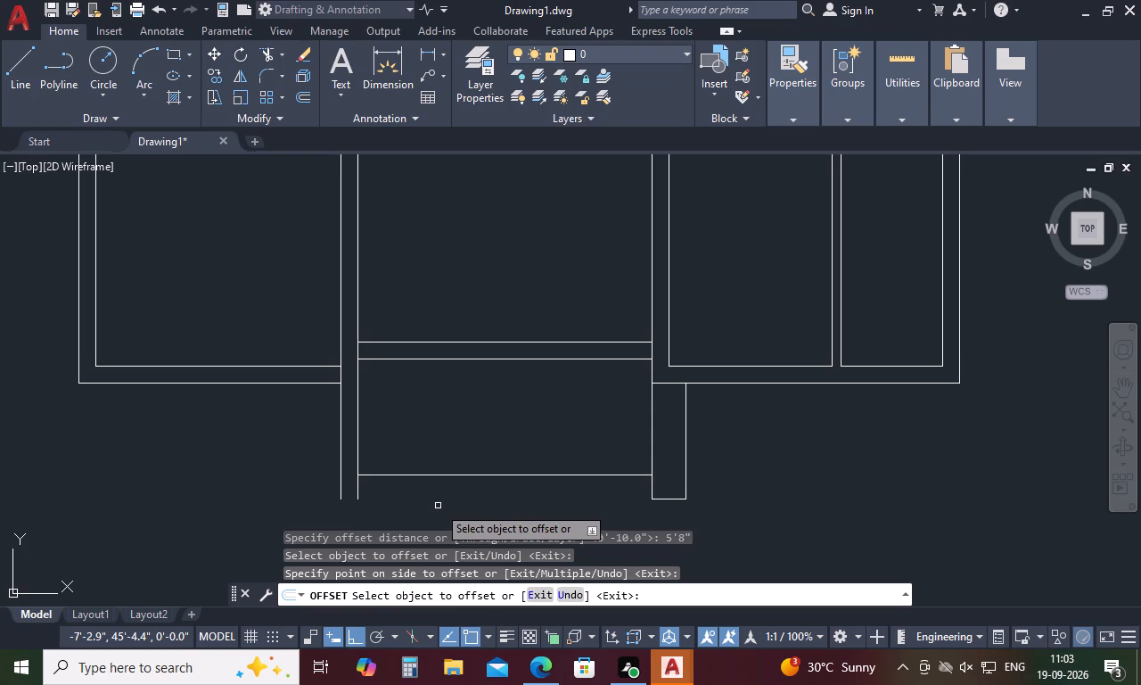
pyautogui.press('space')
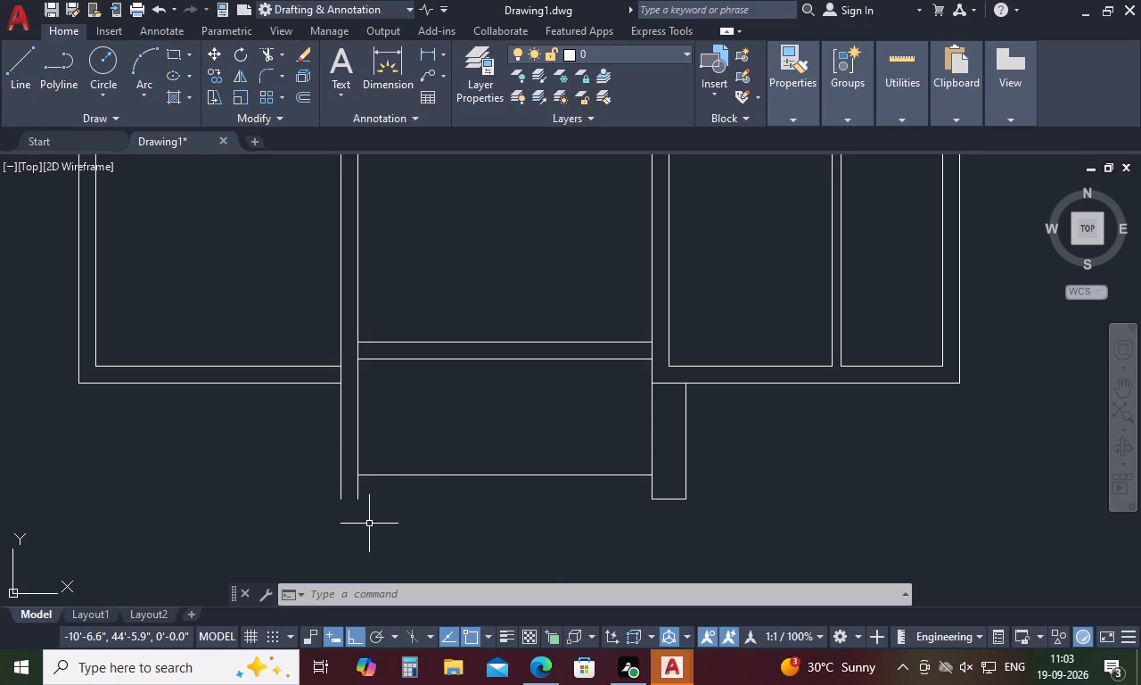
# Offset the projection's new bottom line 10" downward to form the wall thickness.
pyautogui.write('o 10')
pyautogui.press('space')
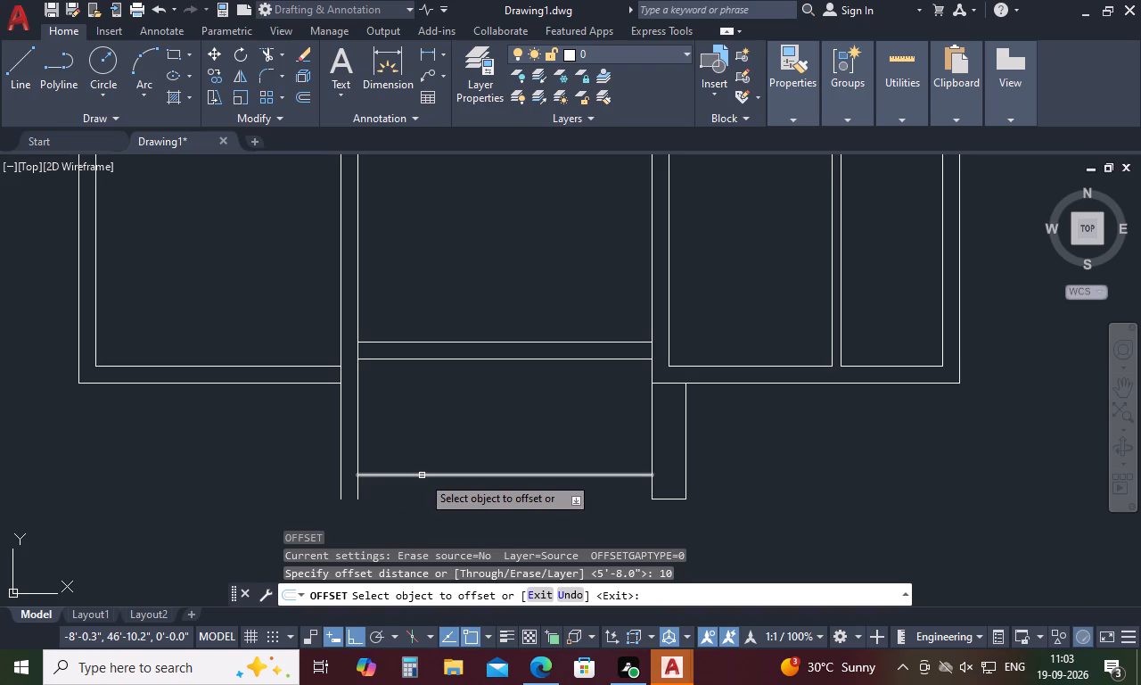
pyautogui.click(422, 475)
pyautogui.click(415, 502)
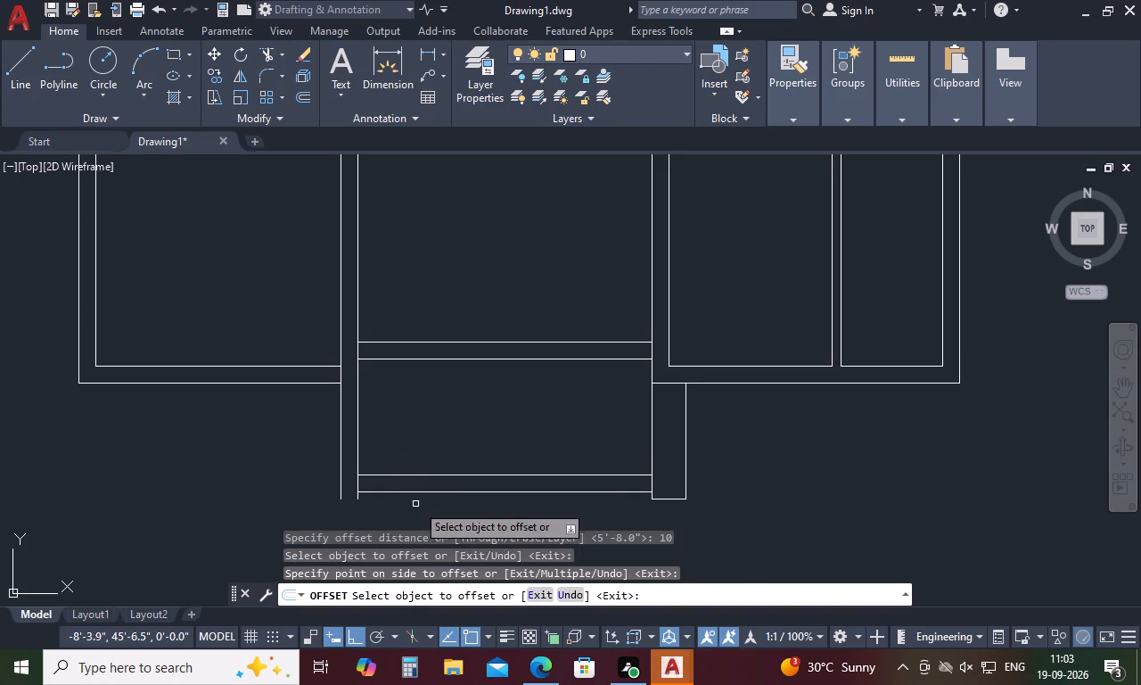
pyautogui.press('Escape')
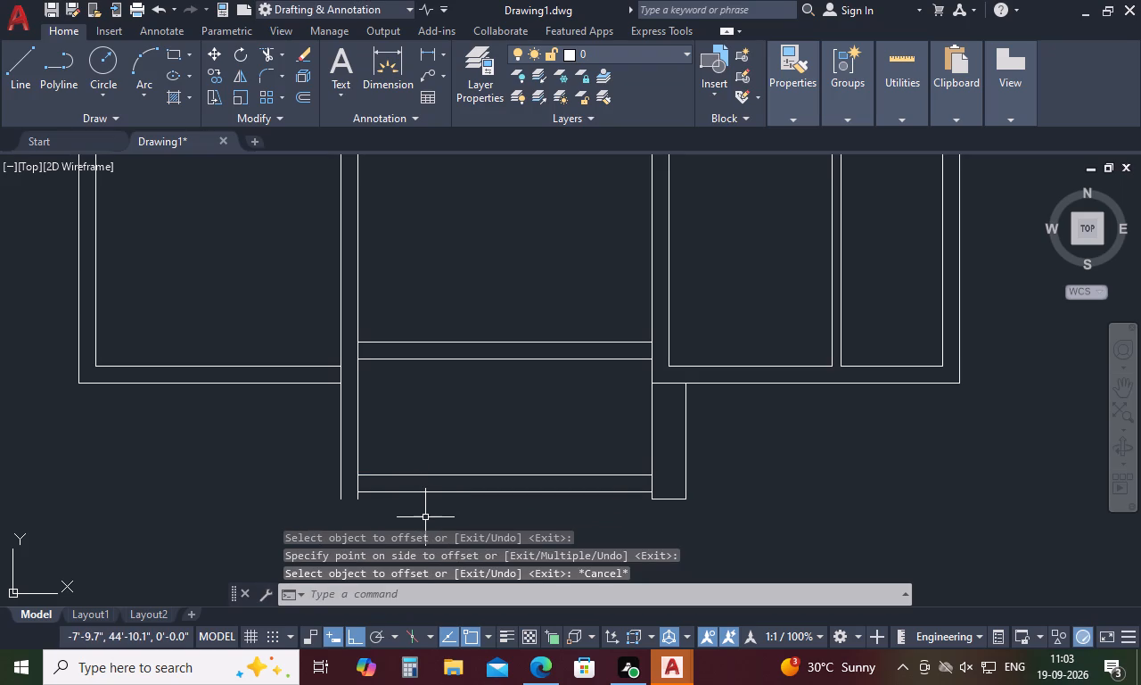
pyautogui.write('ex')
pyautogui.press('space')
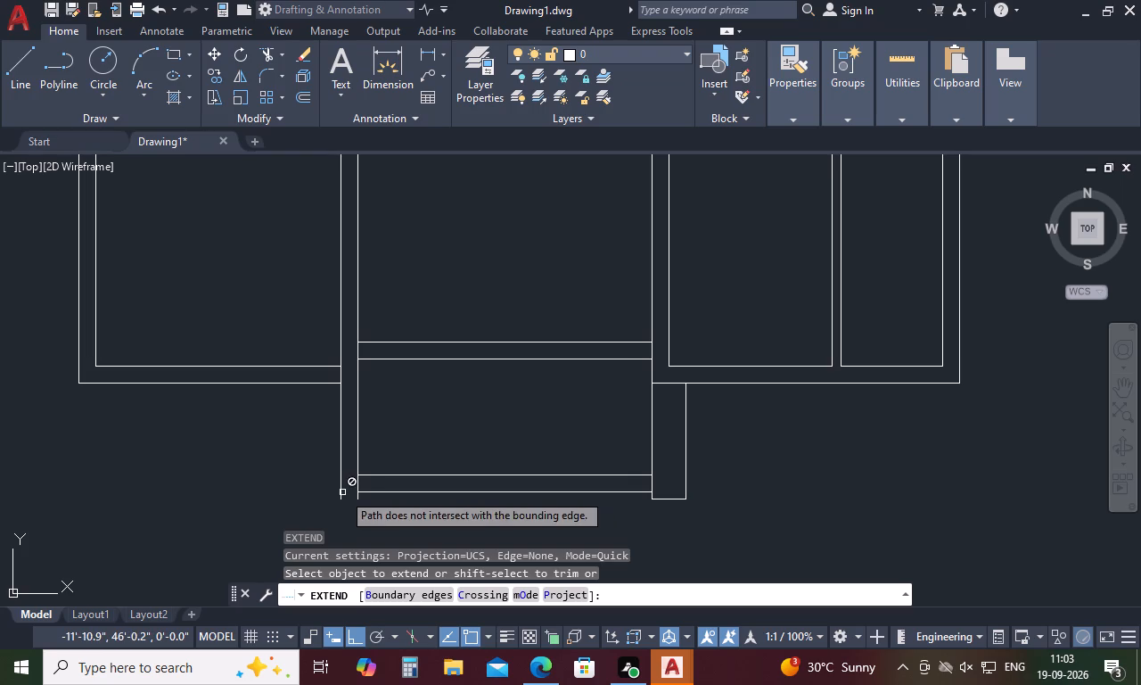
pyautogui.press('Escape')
# Fillet the projection's outer left line with its lowest horizontal line into a sharp corner at zero radius.
pyautogui.press('f')
pyautogui.press('space')
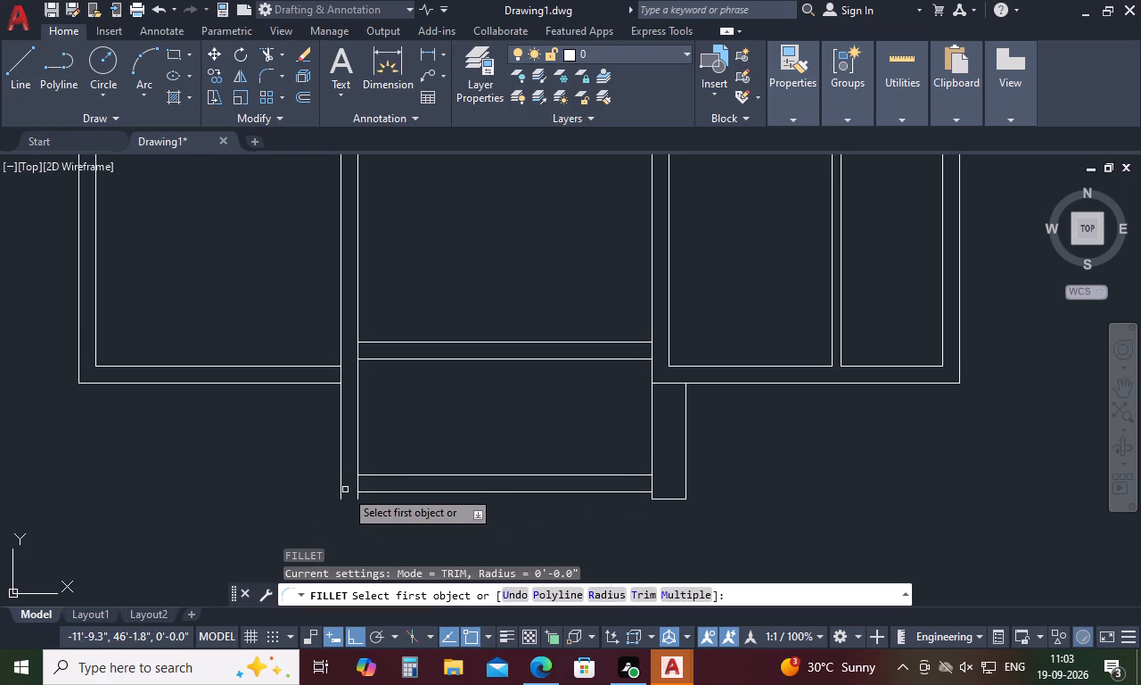
pyautogui.click(338, 475)
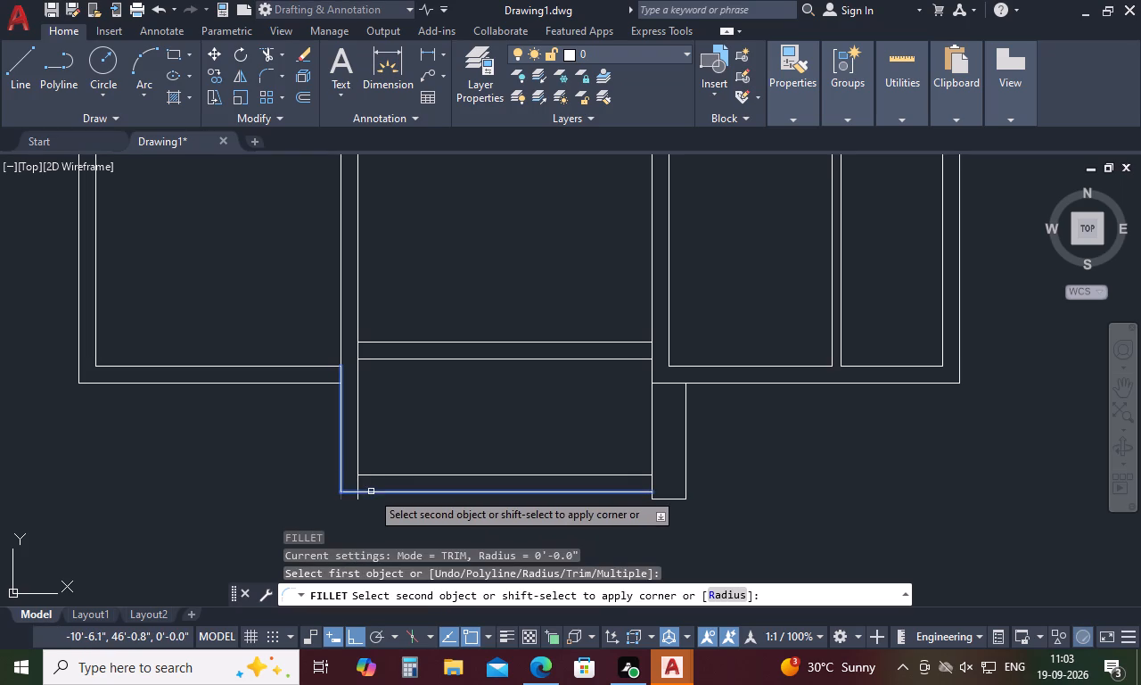
pyautogui.click(371, 491)
pyautogui.press('Escape')
# Trim the projection's inner left wall line where it runs past the upper line of the bottom wall.
pyautogui.write('tr')
pyautogui.press('space')
pyautogui.click(356, 486)
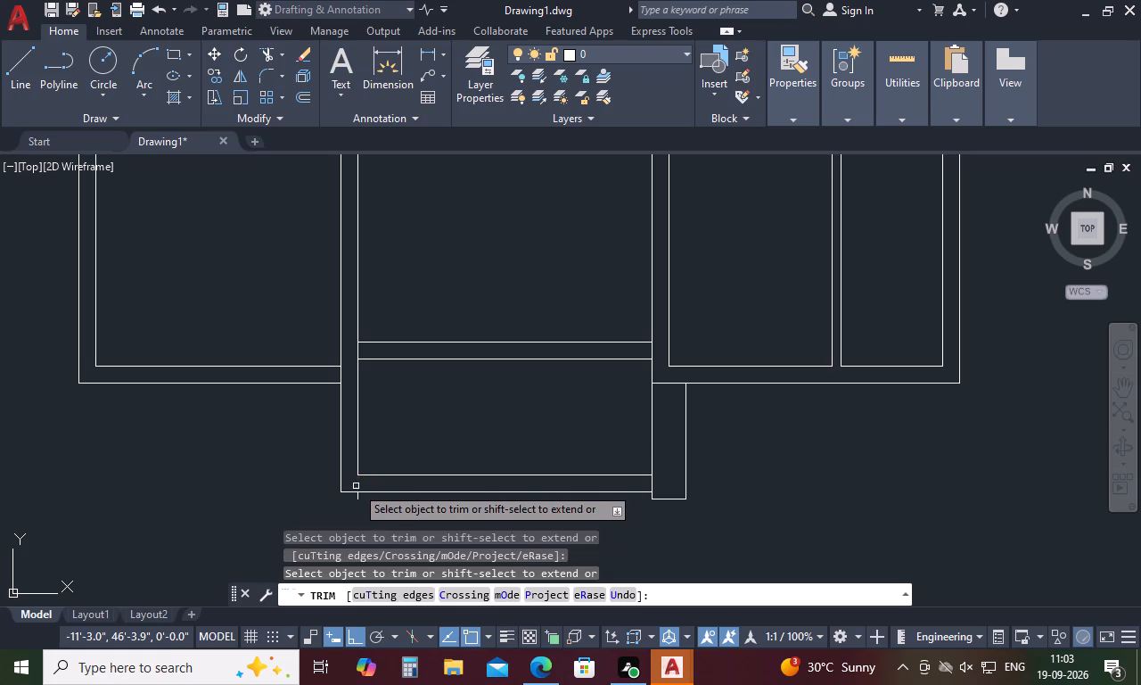
pyautogui.click(357, 498)
pyautogui.press('Escape')
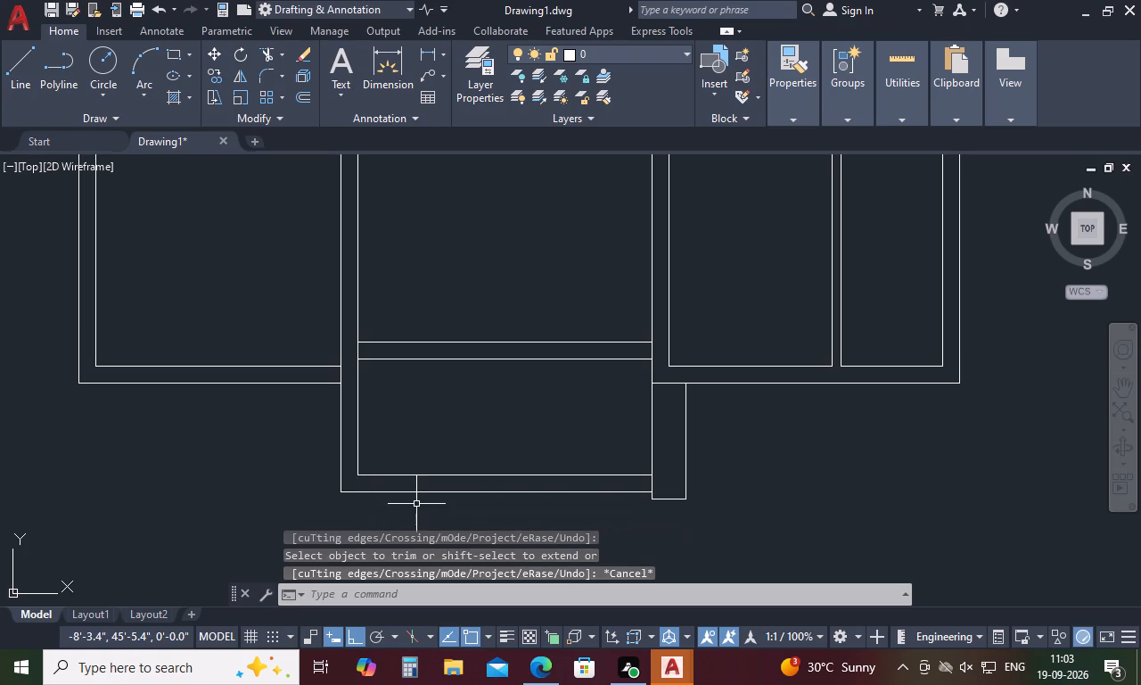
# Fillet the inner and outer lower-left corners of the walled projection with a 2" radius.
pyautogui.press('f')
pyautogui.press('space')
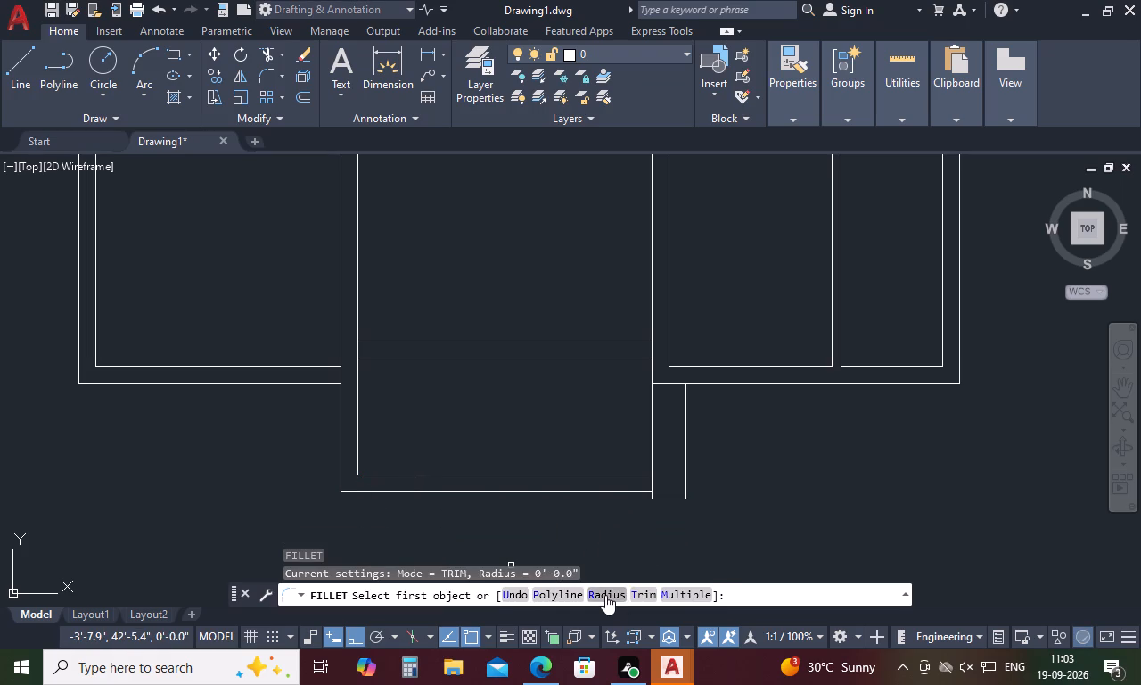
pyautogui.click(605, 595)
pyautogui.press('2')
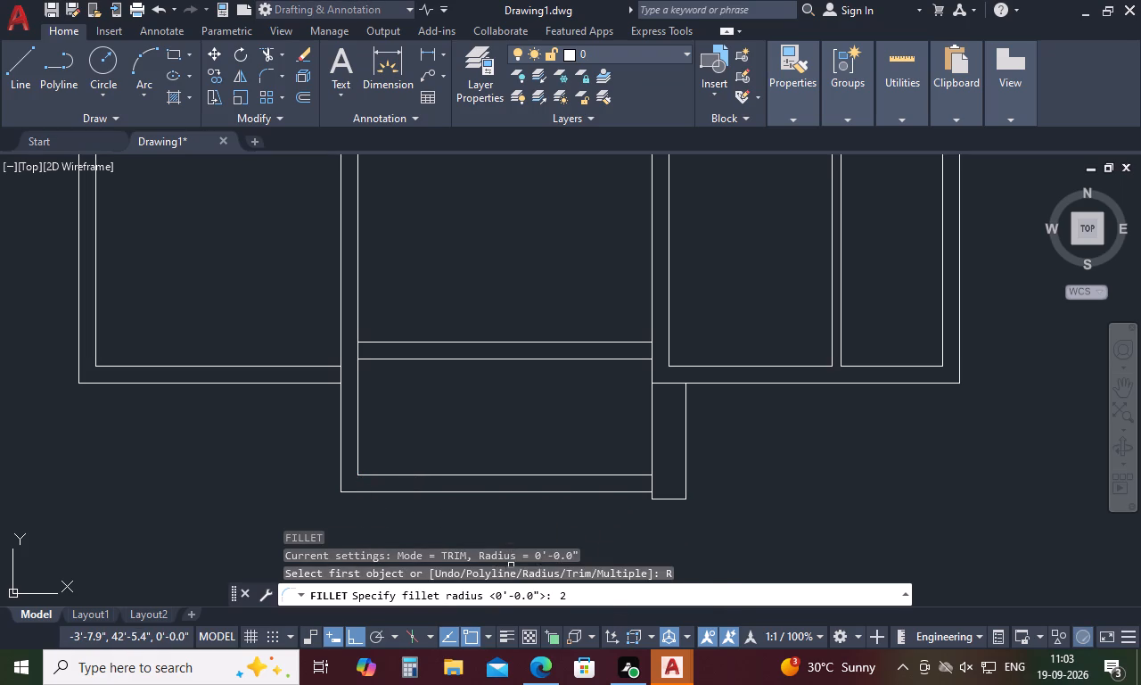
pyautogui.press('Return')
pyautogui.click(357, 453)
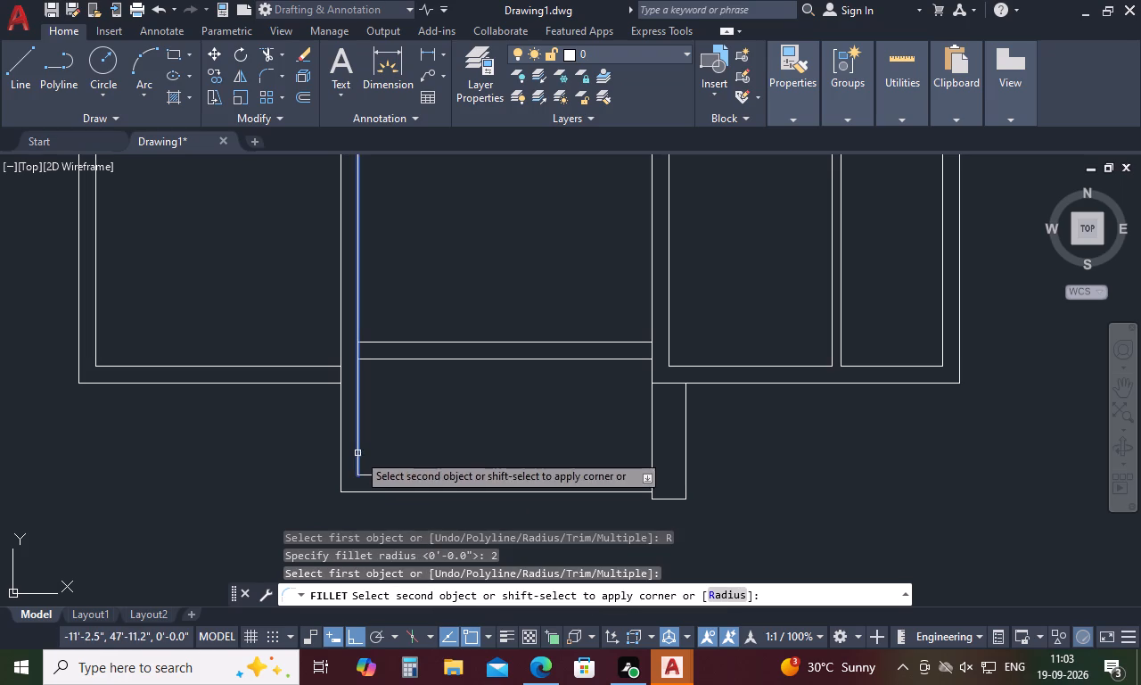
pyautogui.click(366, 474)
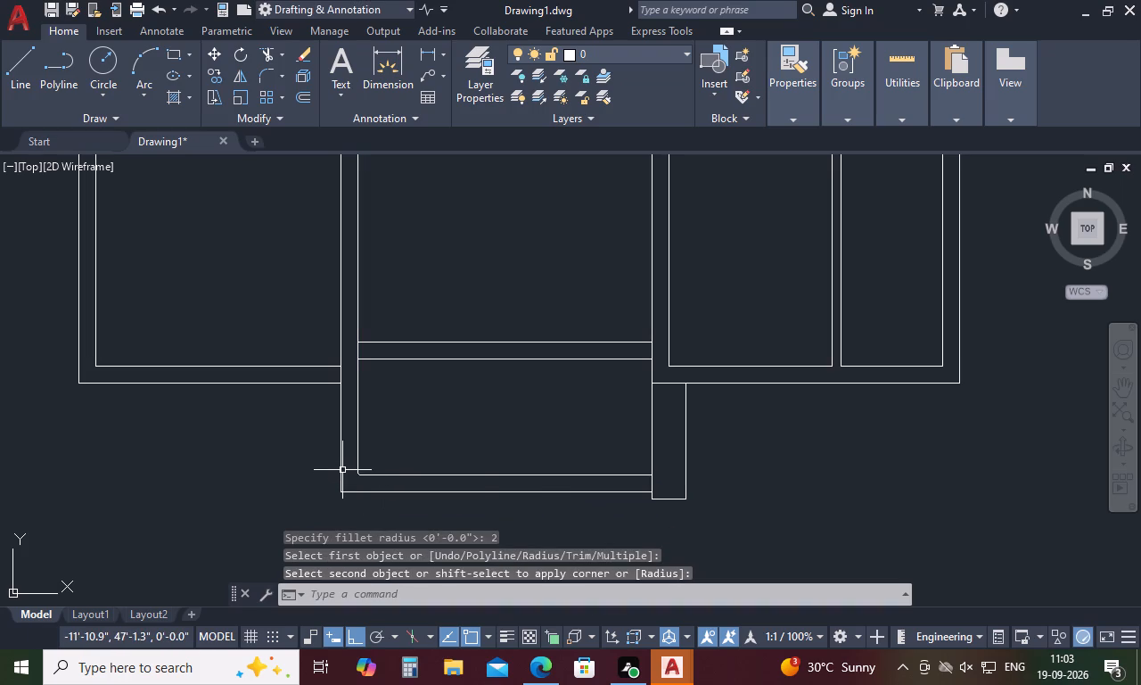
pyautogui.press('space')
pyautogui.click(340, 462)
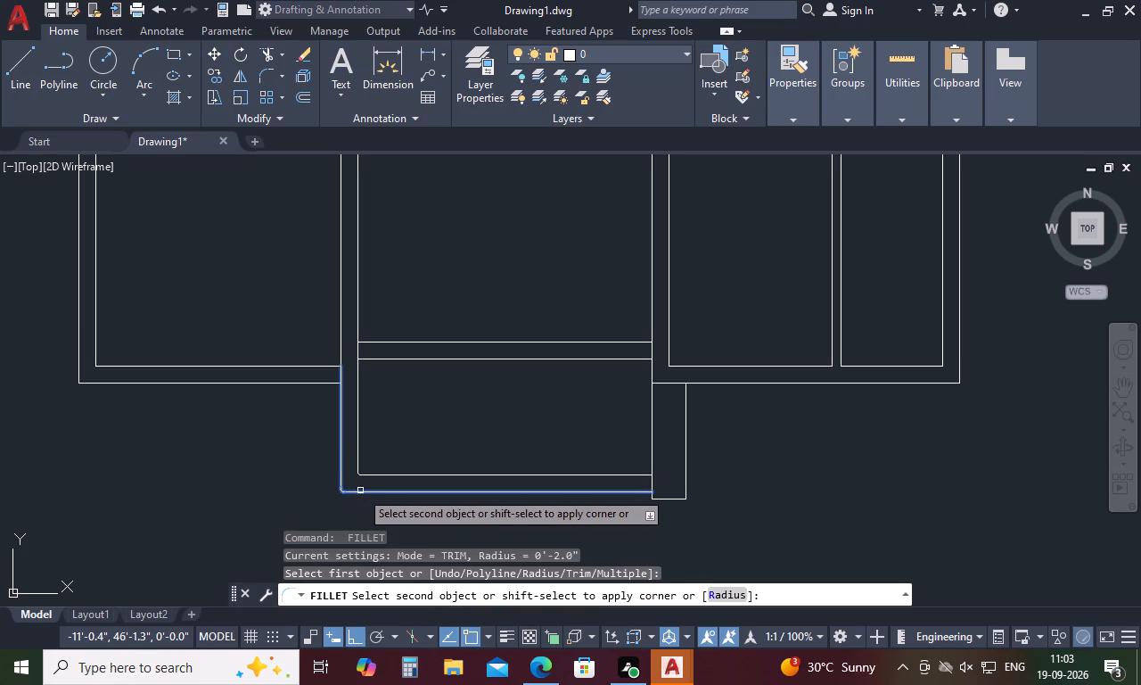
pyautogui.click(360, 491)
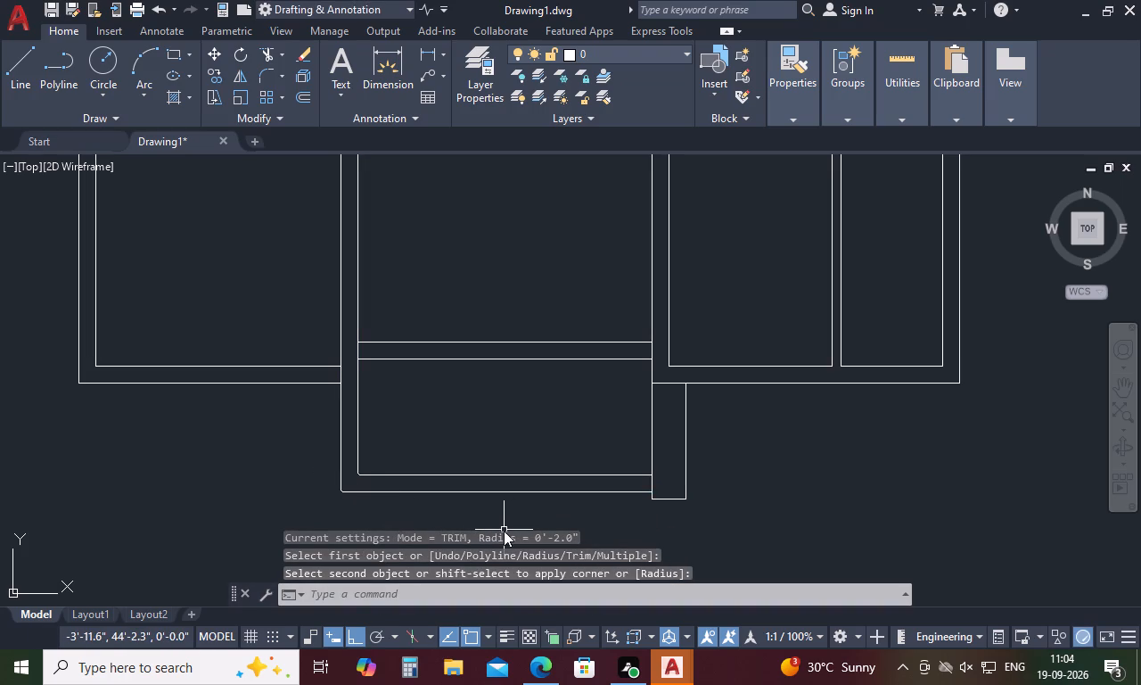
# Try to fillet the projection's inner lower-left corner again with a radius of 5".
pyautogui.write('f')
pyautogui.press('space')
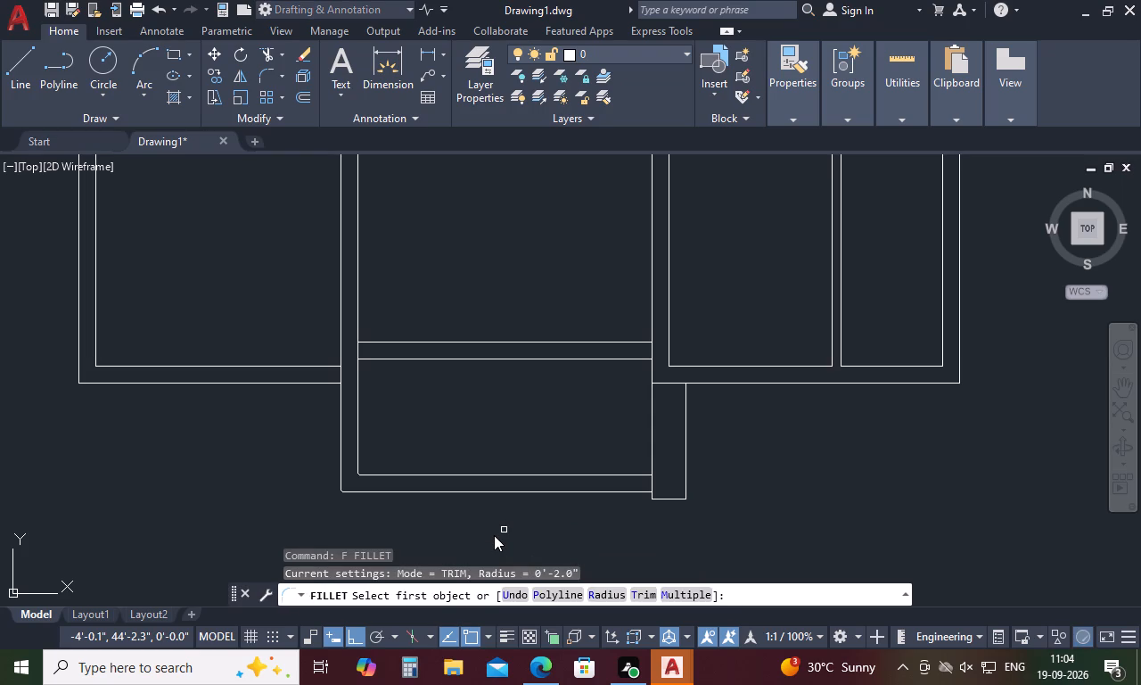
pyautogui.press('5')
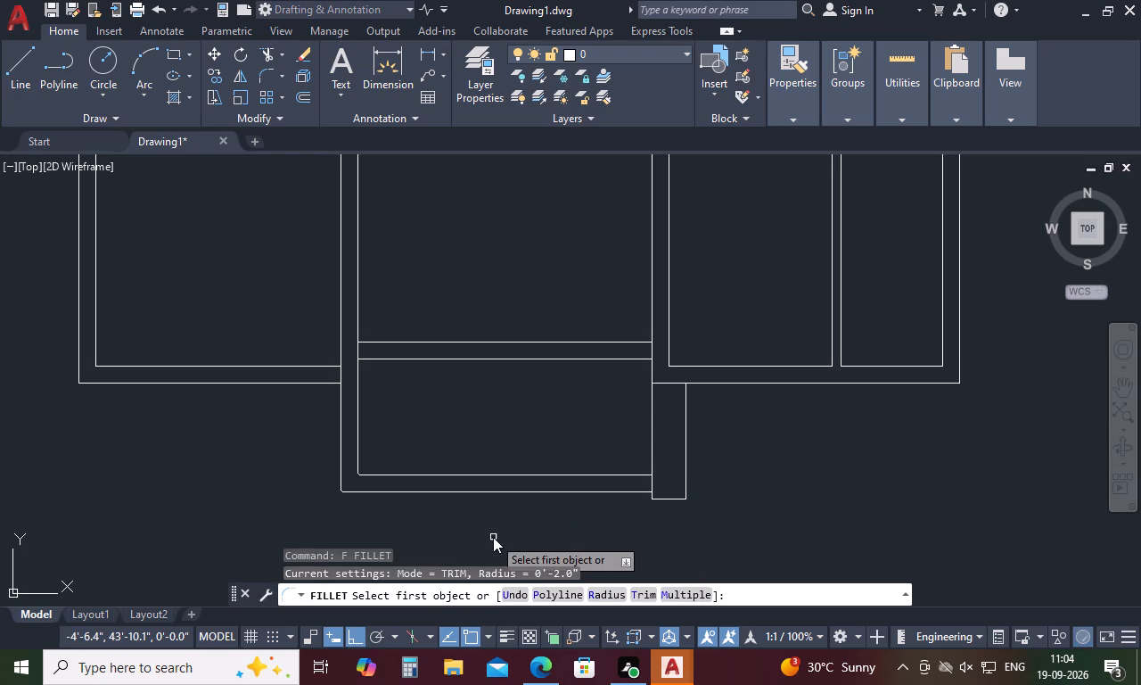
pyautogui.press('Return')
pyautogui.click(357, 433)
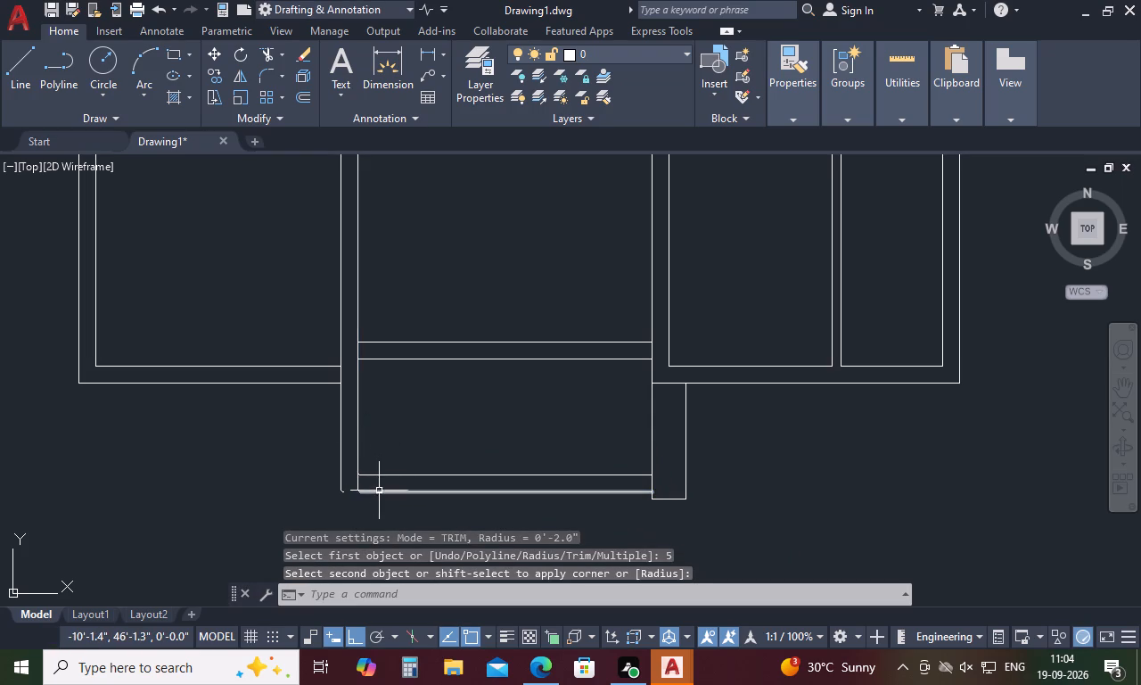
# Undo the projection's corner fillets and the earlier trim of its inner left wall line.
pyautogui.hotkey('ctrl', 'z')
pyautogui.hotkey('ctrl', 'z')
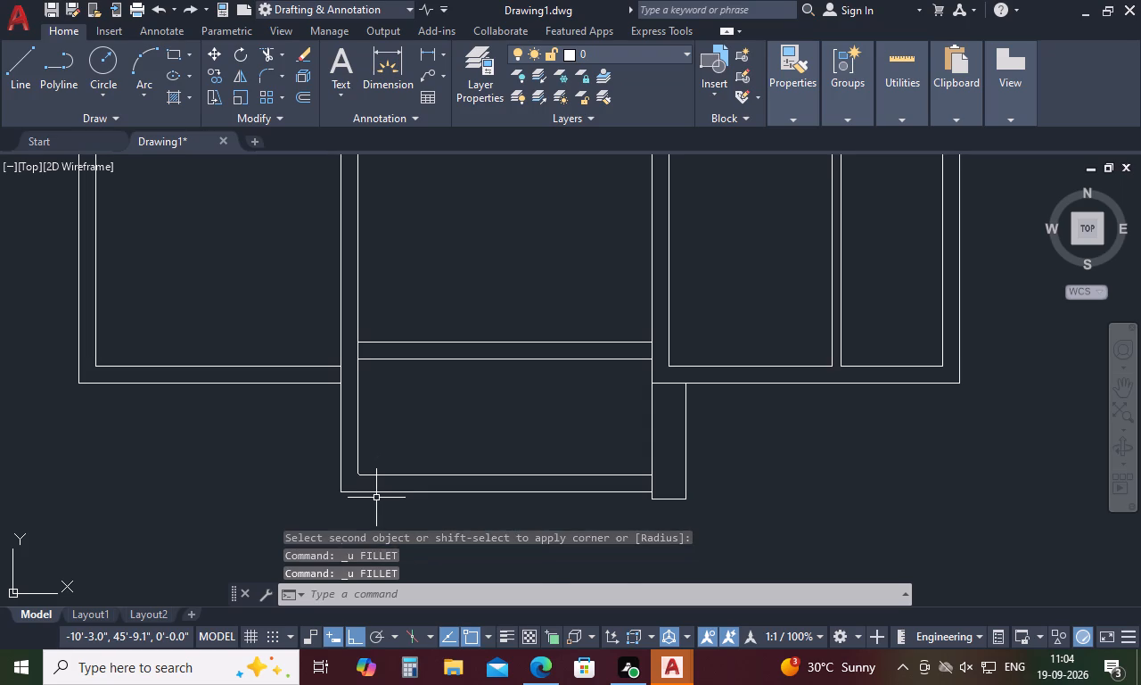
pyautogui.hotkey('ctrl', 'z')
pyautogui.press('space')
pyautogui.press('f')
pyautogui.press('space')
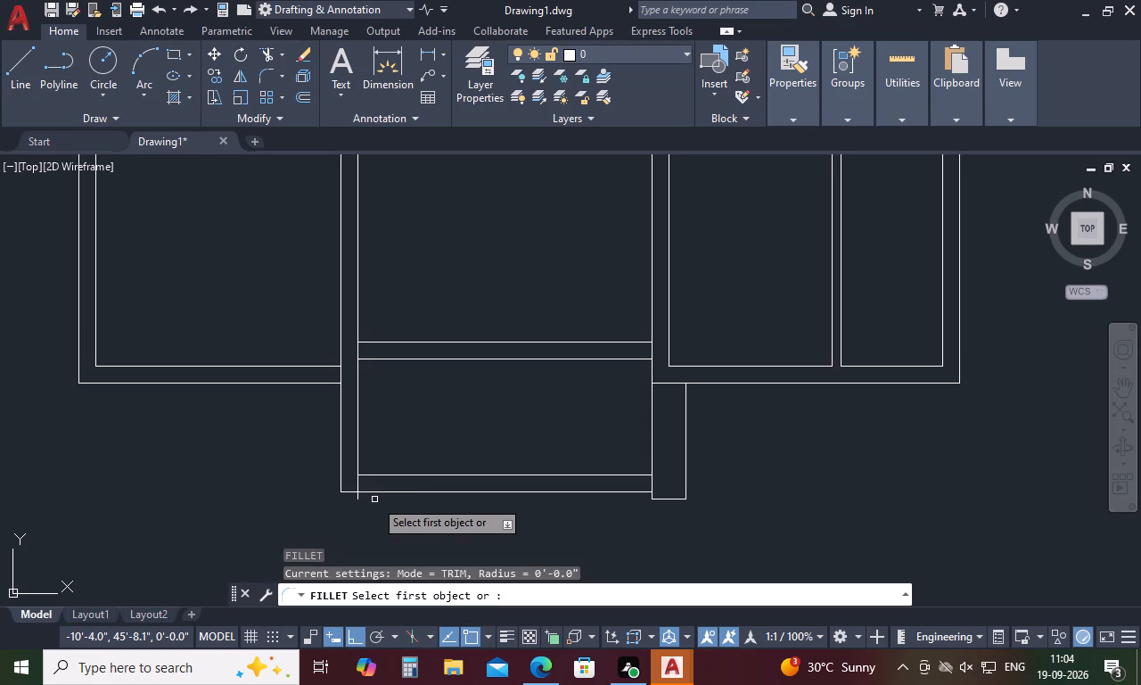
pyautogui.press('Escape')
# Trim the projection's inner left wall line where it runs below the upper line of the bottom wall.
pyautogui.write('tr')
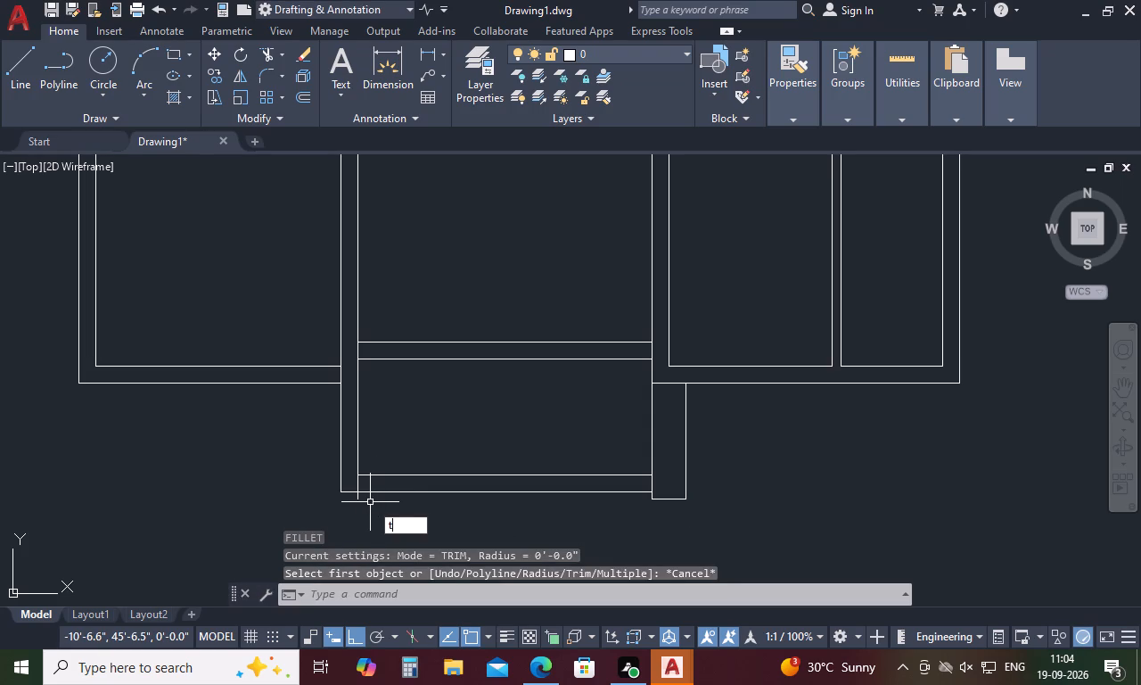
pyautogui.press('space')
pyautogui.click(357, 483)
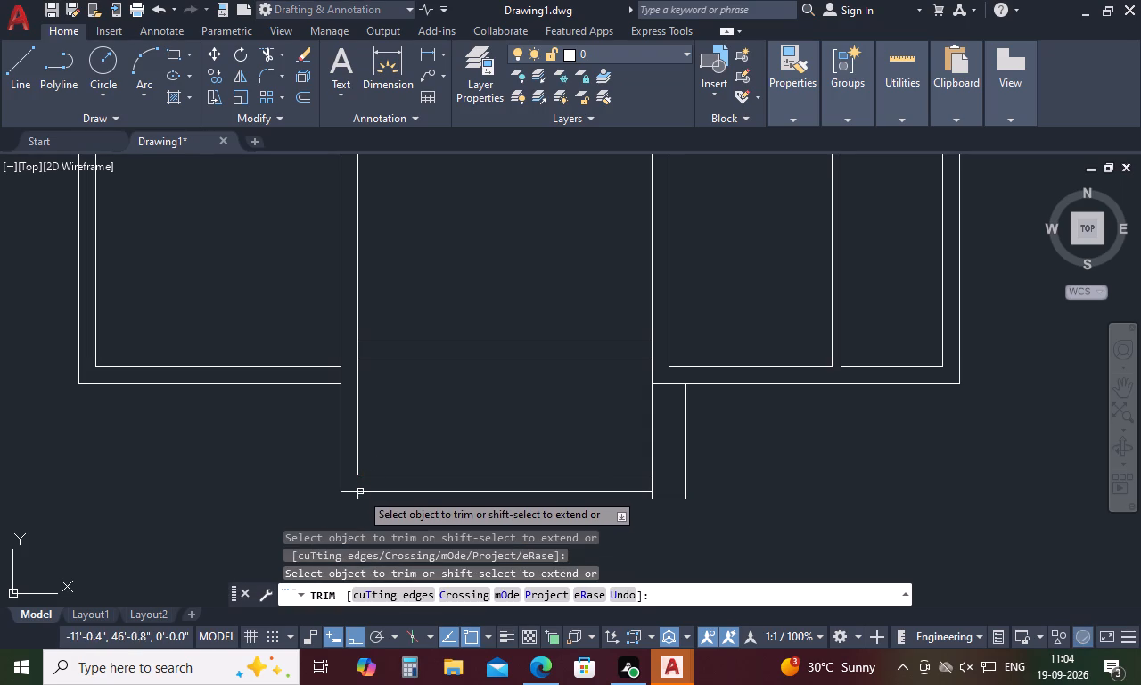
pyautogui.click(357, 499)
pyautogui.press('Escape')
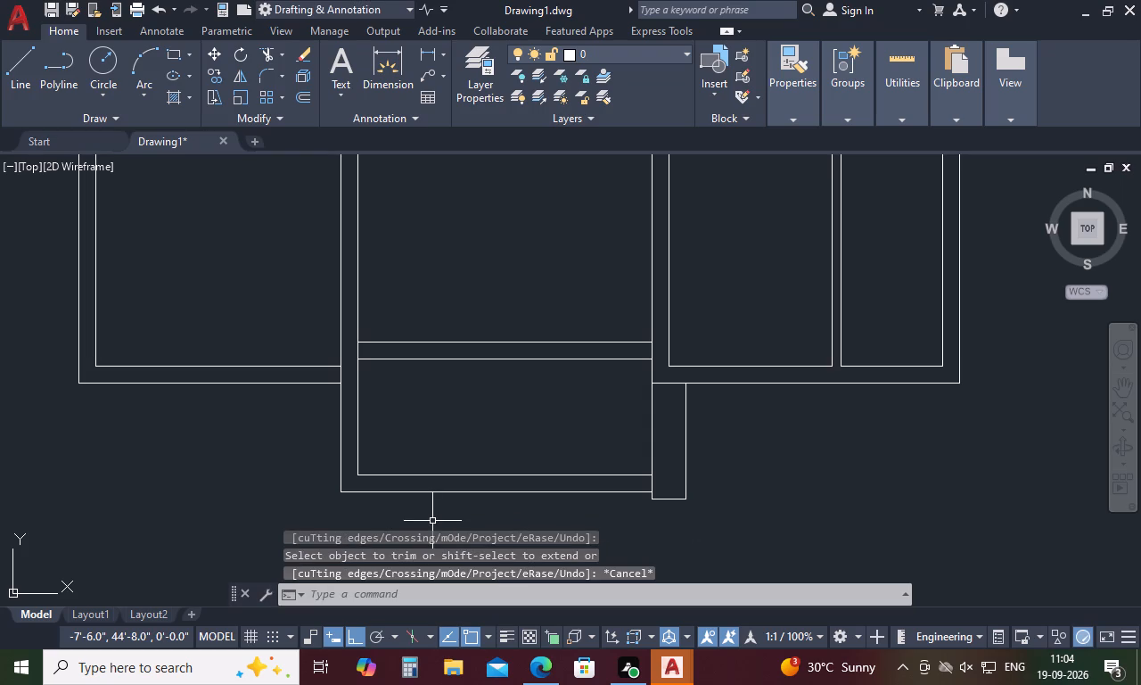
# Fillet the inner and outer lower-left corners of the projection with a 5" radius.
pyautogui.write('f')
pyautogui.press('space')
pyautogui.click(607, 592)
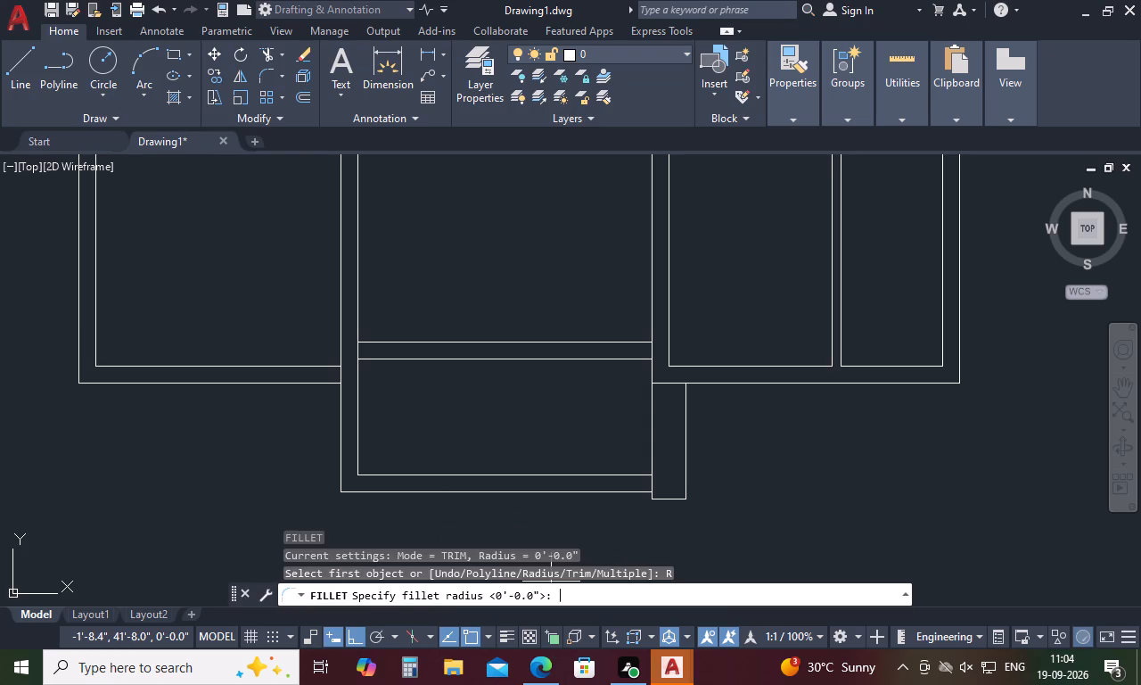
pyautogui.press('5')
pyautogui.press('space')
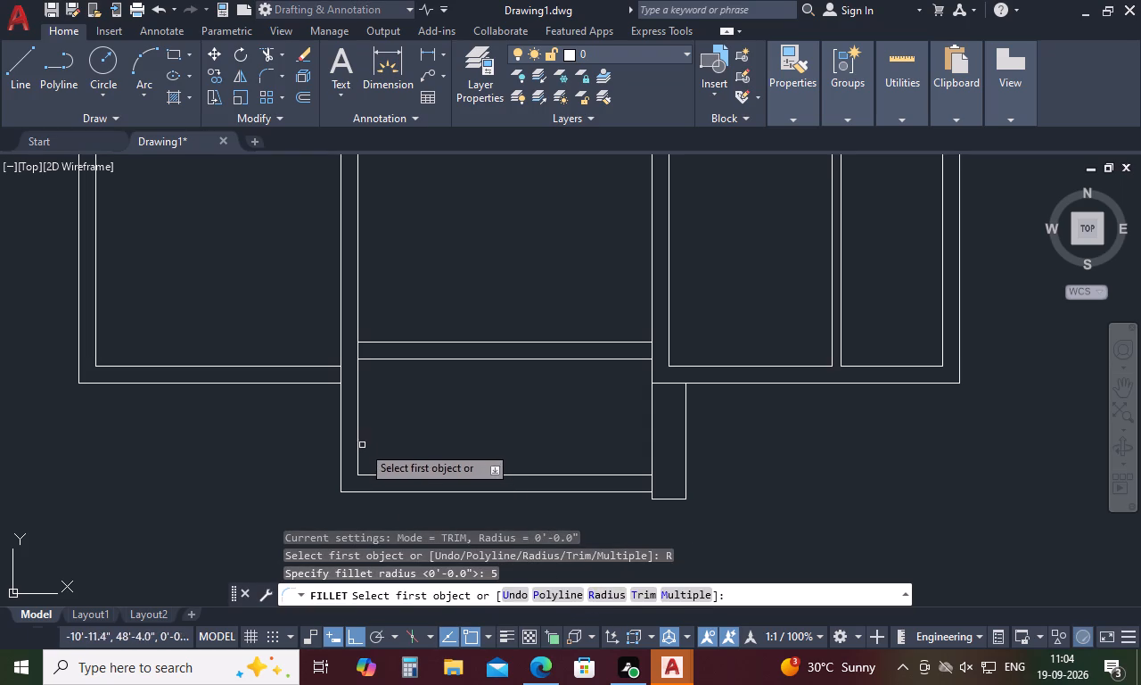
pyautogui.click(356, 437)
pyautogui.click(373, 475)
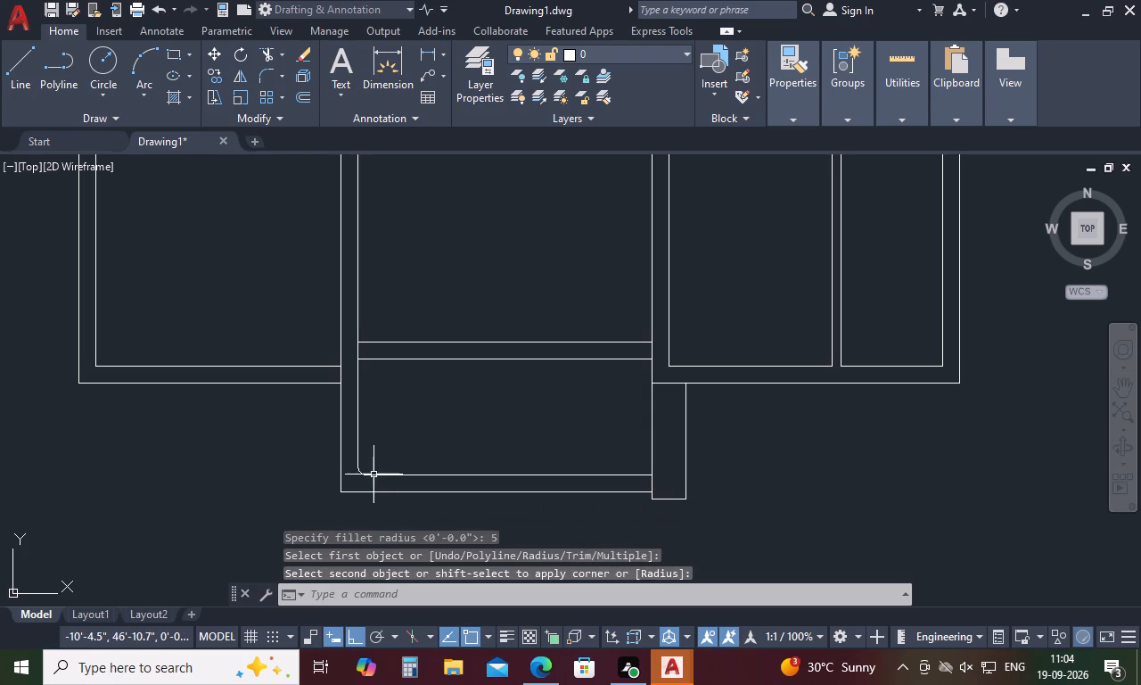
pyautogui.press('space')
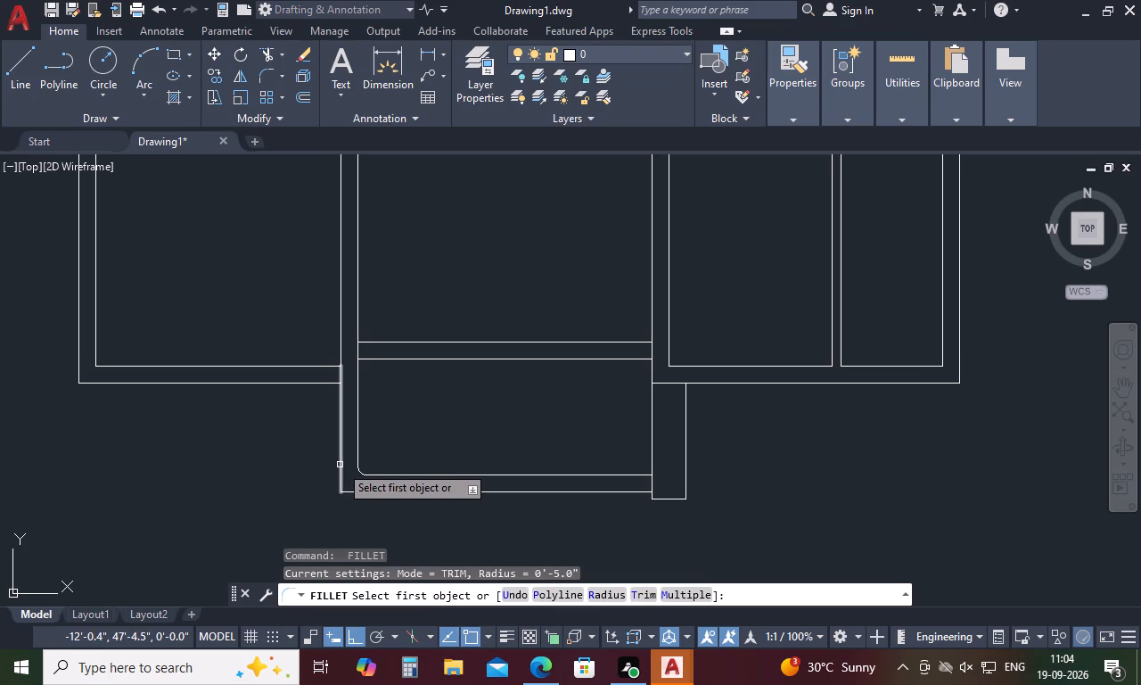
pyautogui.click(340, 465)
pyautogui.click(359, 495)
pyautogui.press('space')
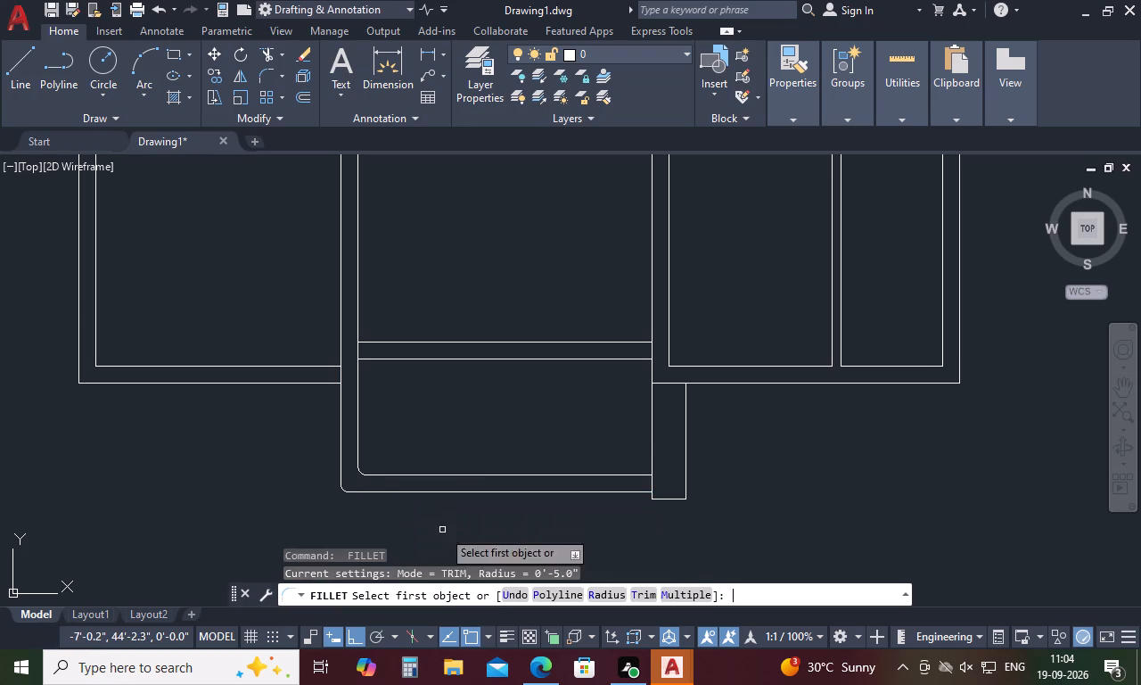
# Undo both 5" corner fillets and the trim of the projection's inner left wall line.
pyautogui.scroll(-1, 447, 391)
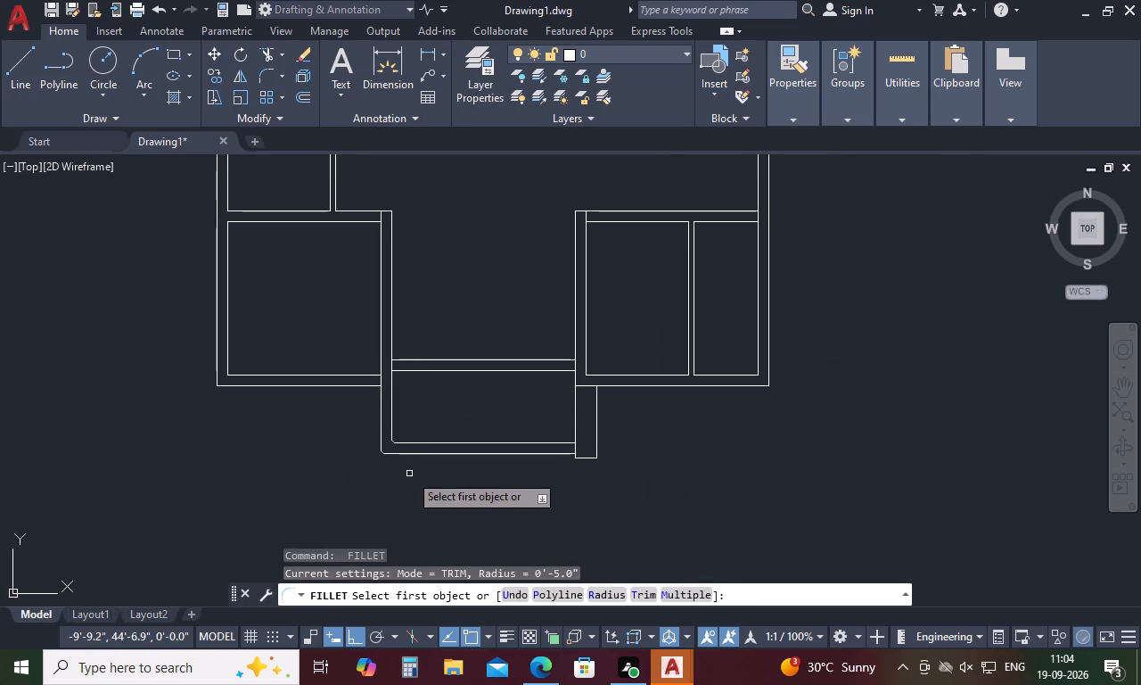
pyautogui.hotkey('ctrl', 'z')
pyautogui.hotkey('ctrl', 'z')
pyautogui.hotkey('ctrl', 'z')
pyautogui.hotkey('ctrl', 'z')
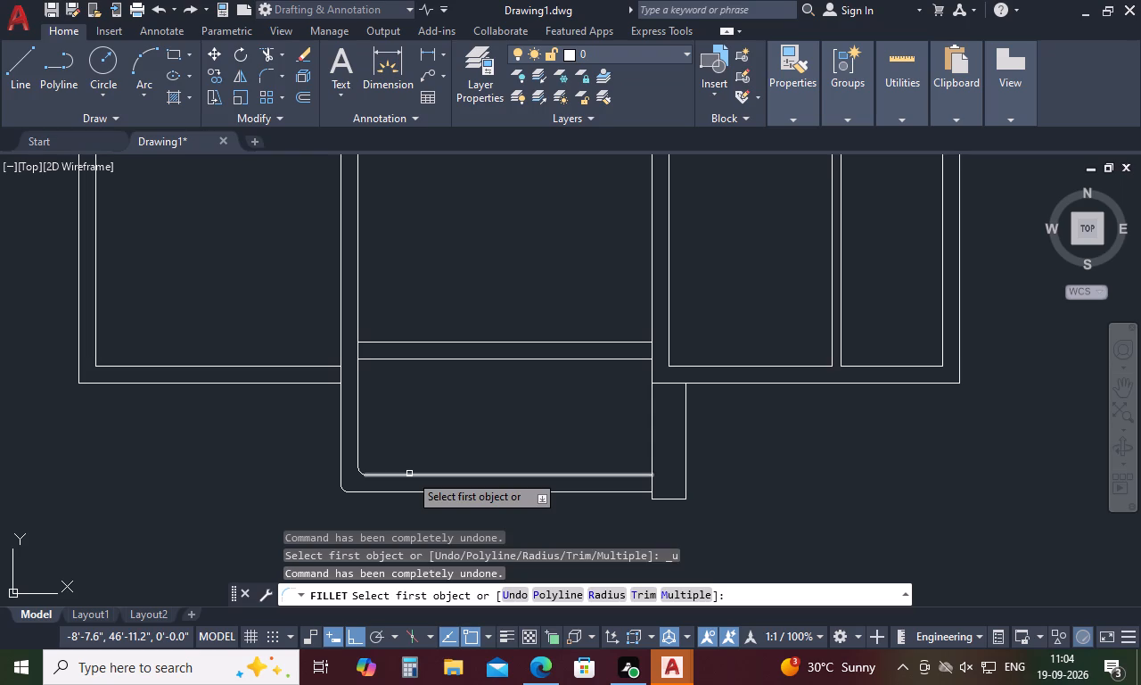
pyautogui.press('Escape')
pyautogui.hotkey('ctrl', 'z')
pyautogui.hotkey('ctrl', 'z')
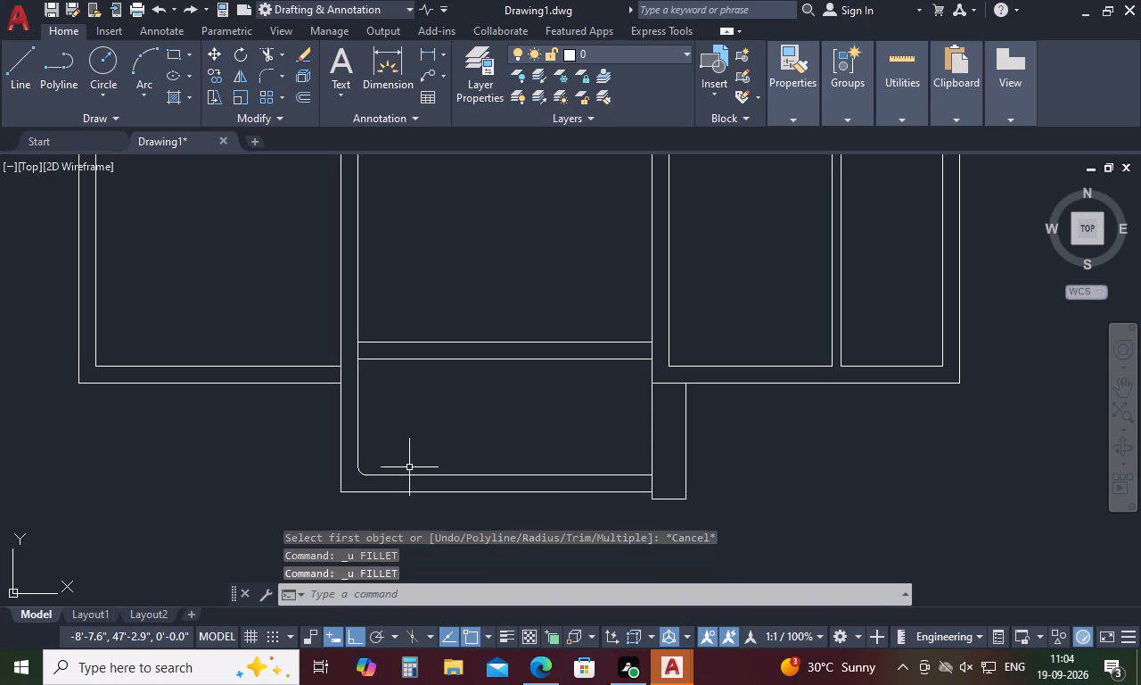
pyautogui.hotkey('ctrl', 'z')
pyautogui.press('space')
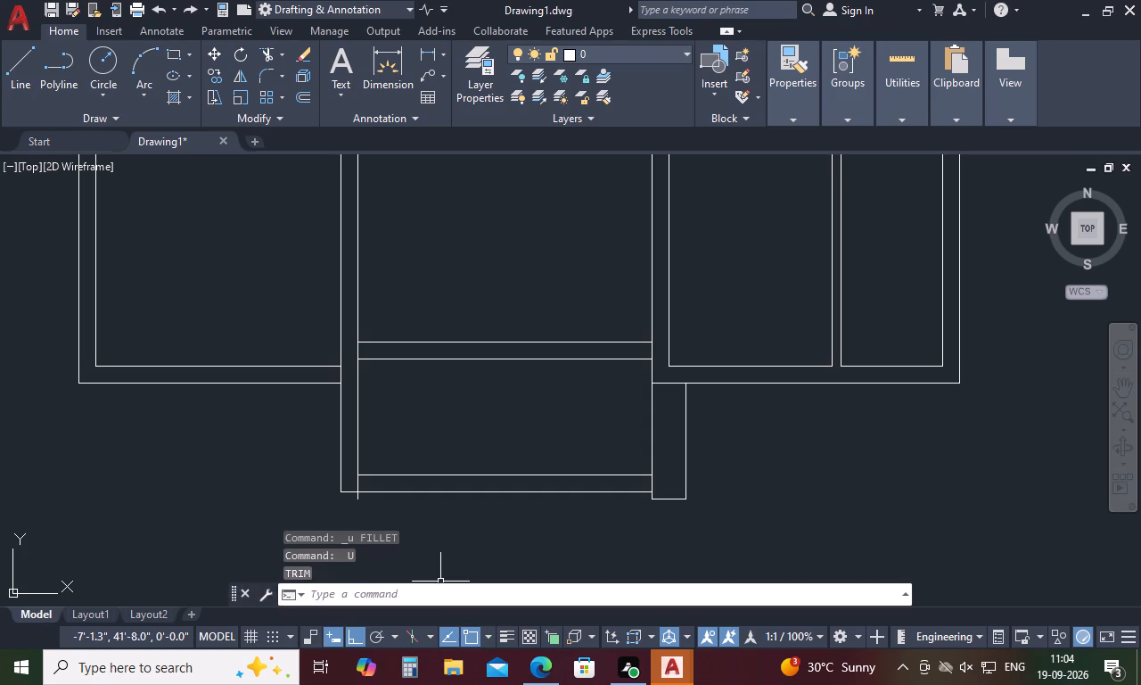
# Trim both pieces of the projection's inner left wall line that run below the upper line of the bottom wall.
pyautogui.press('t')
pyautogui.press('r')
pyautogui.press('space')
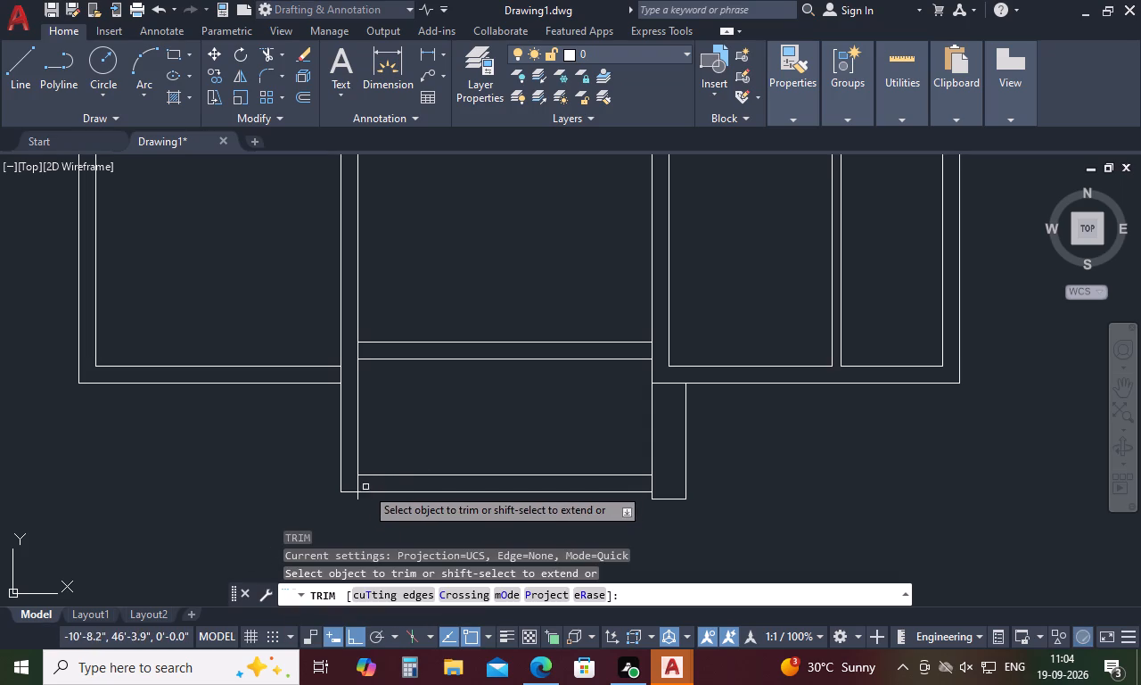
pyautogui.click(357, 500)
pyautogui.click(357, 484)
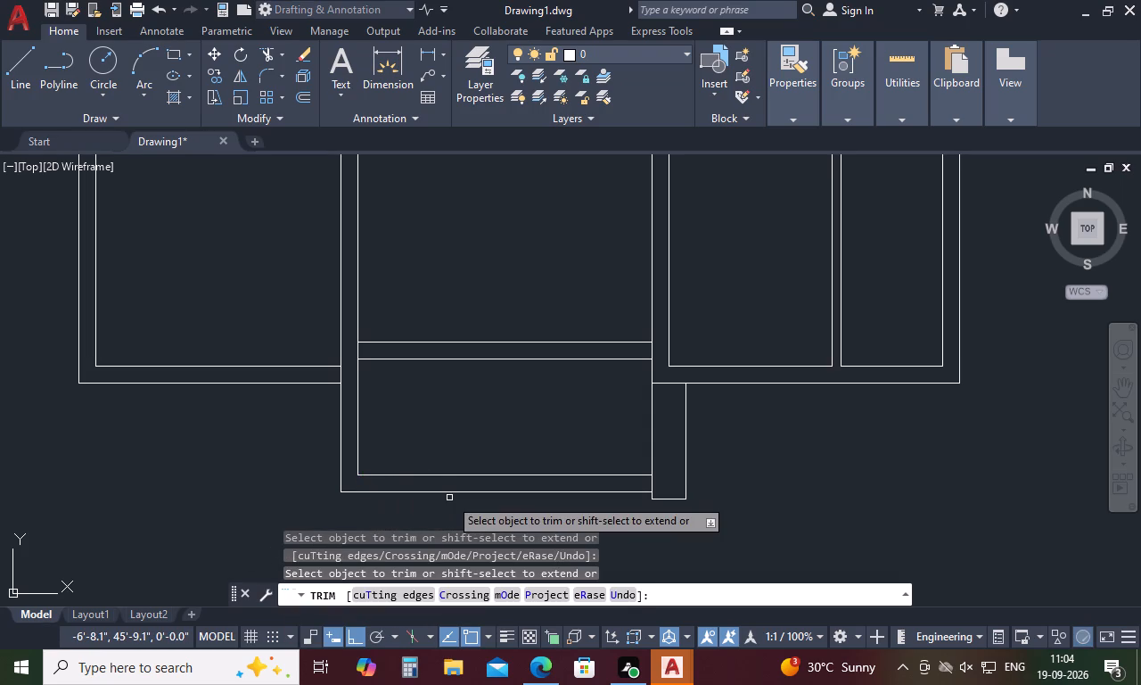
pyautogui.press('Escape')
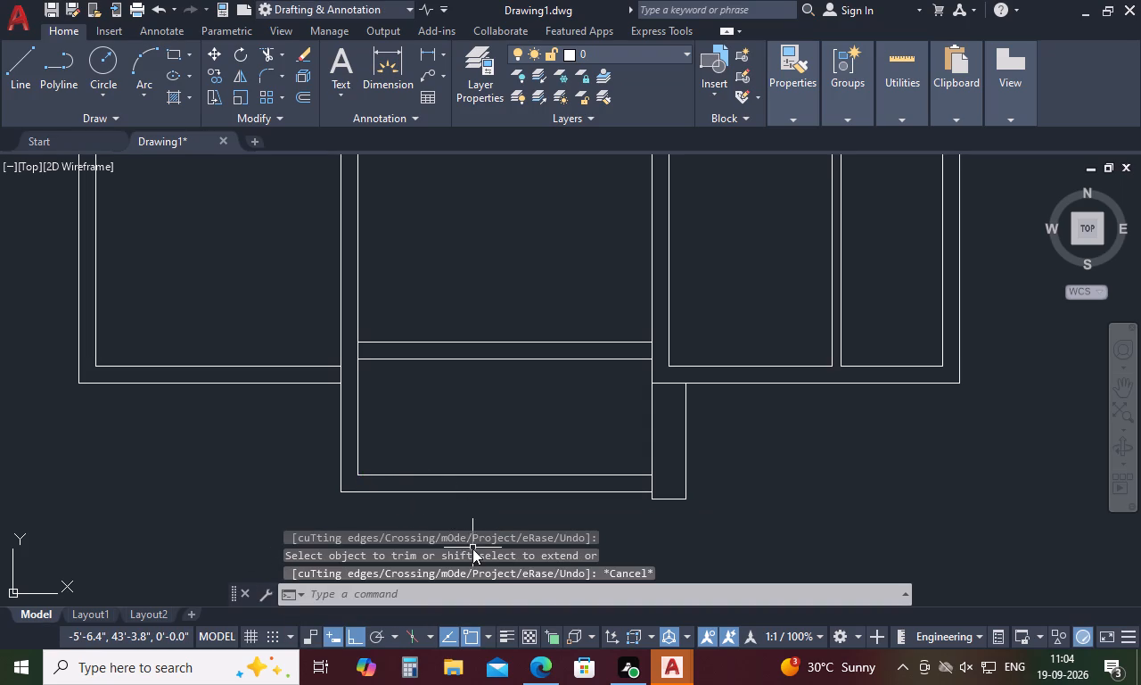
# Fillet the inner and outer lower-left corners of the projection with a 1' radius.
pyautogui.press('f')
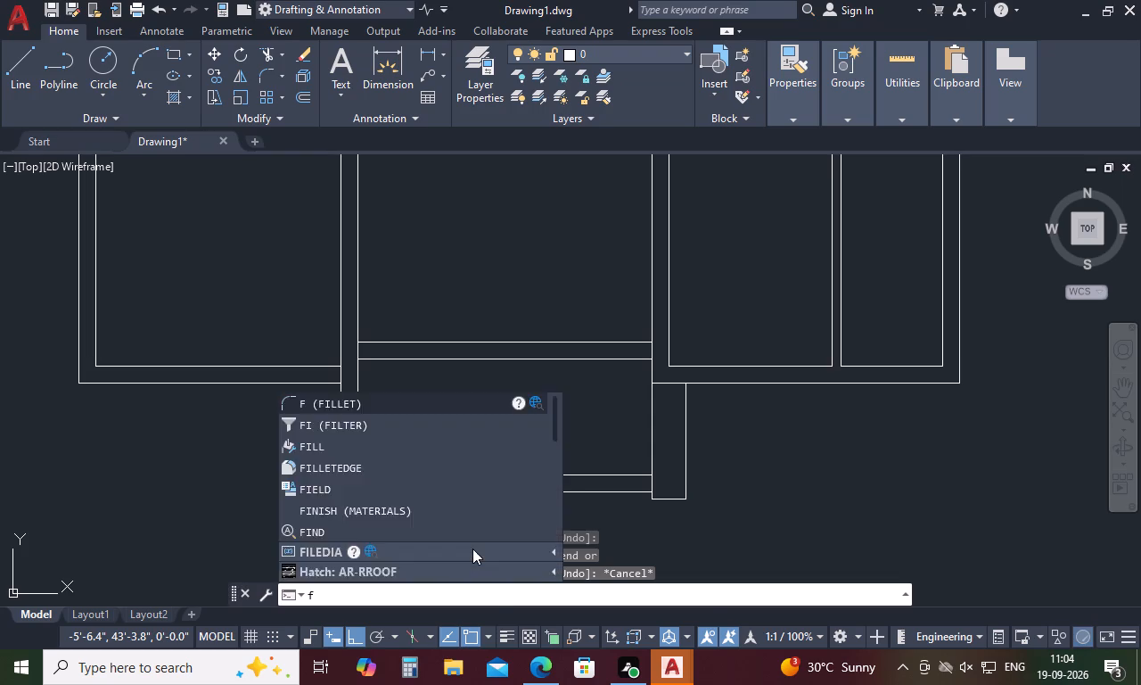
pyautogui.press('space')
pyautogui.click(595, 595)
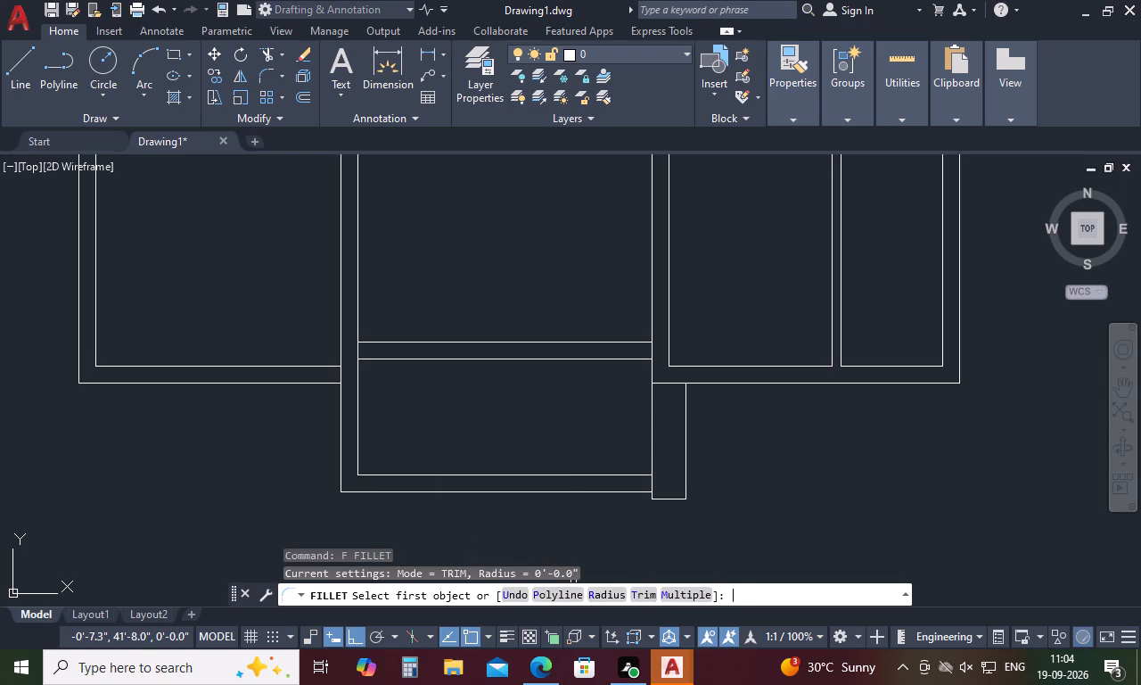
pyautogui.press('1')
pyautogui.press("'")
pyautogui.press('space')
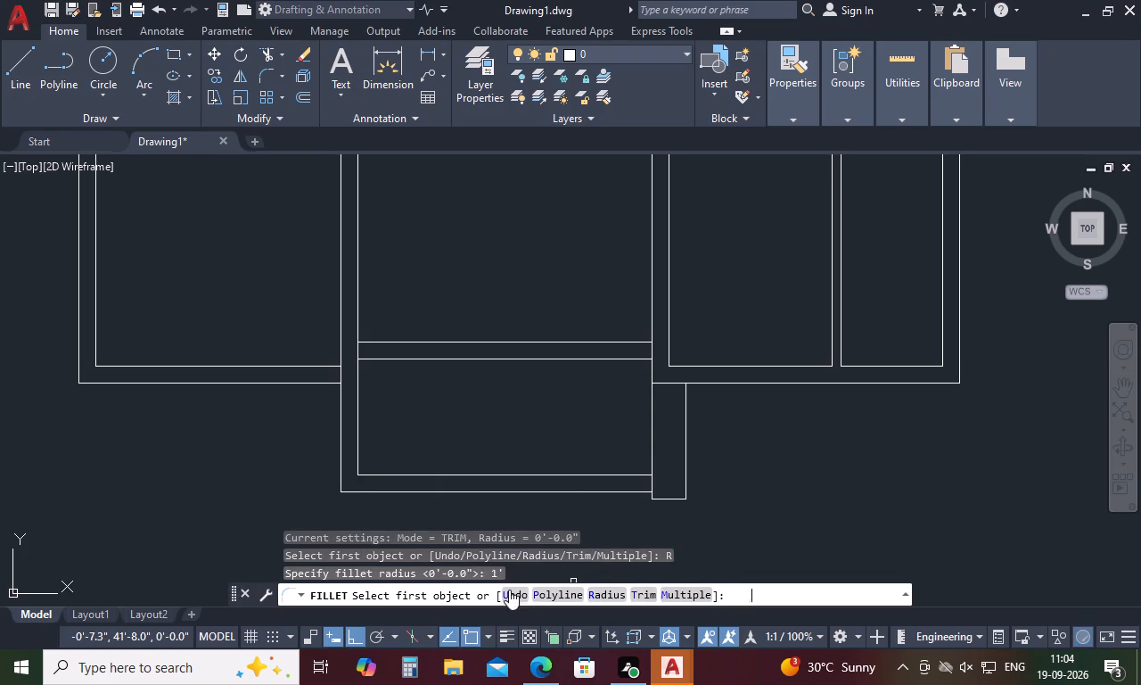
pyautogui.click(358, 438)
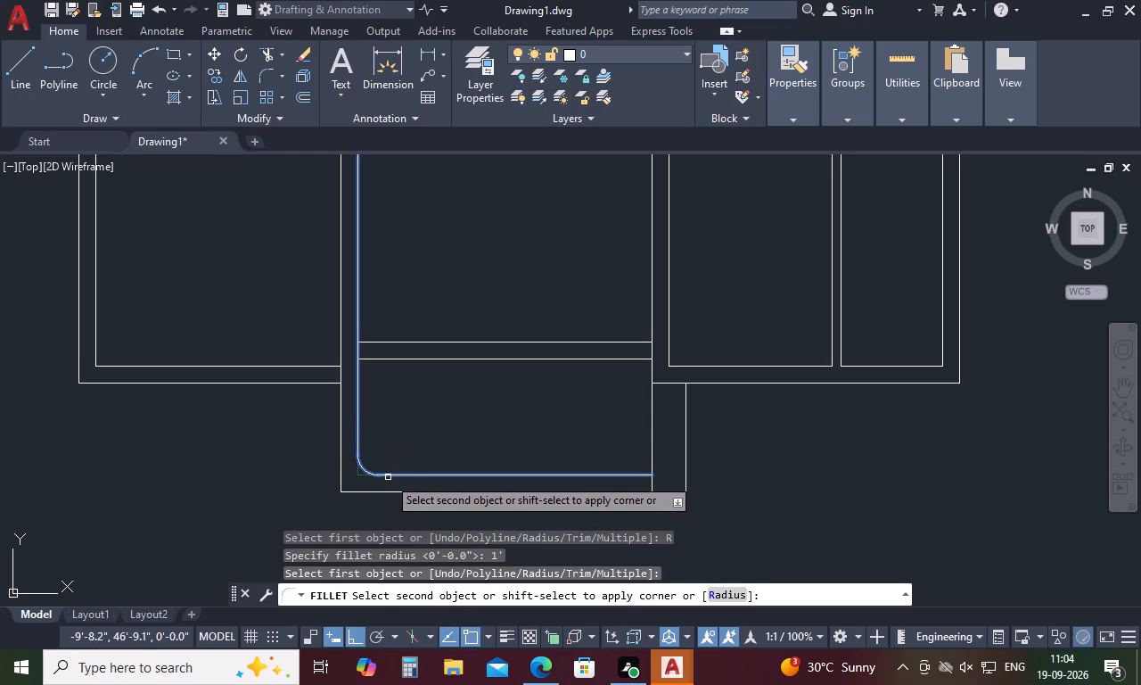
pyautogui.click(388, 477)
pyautogui.press('space')
pyautogui.click(341, 445)
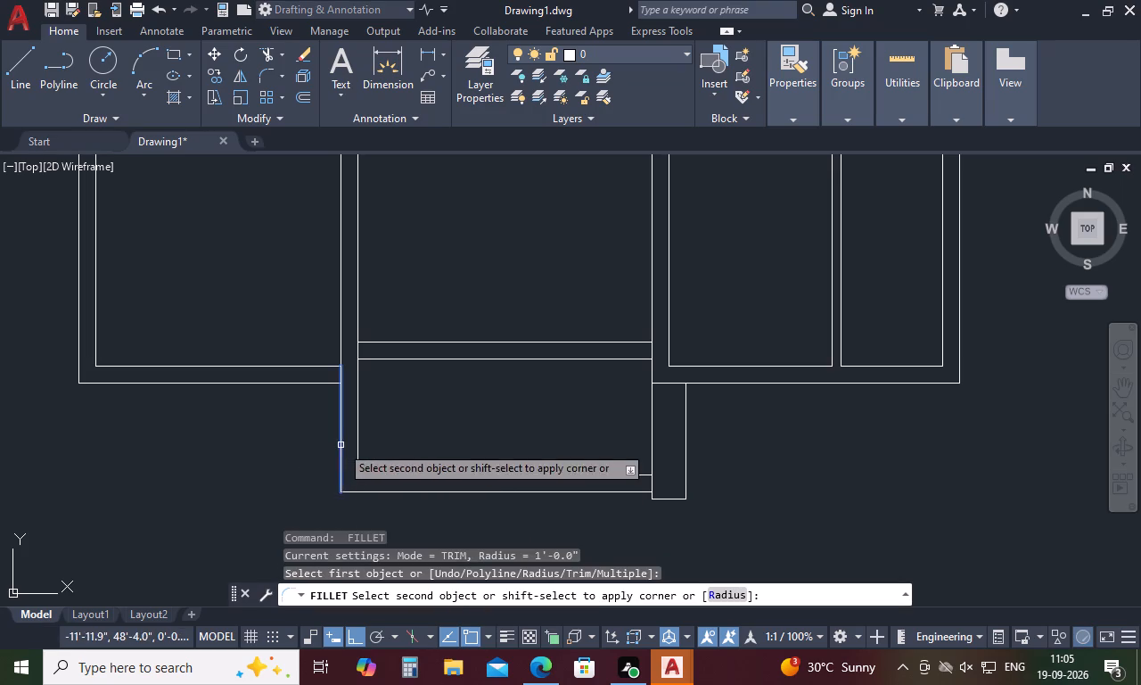
pyautogui.click(358, 495)
pyautogui.press('space')
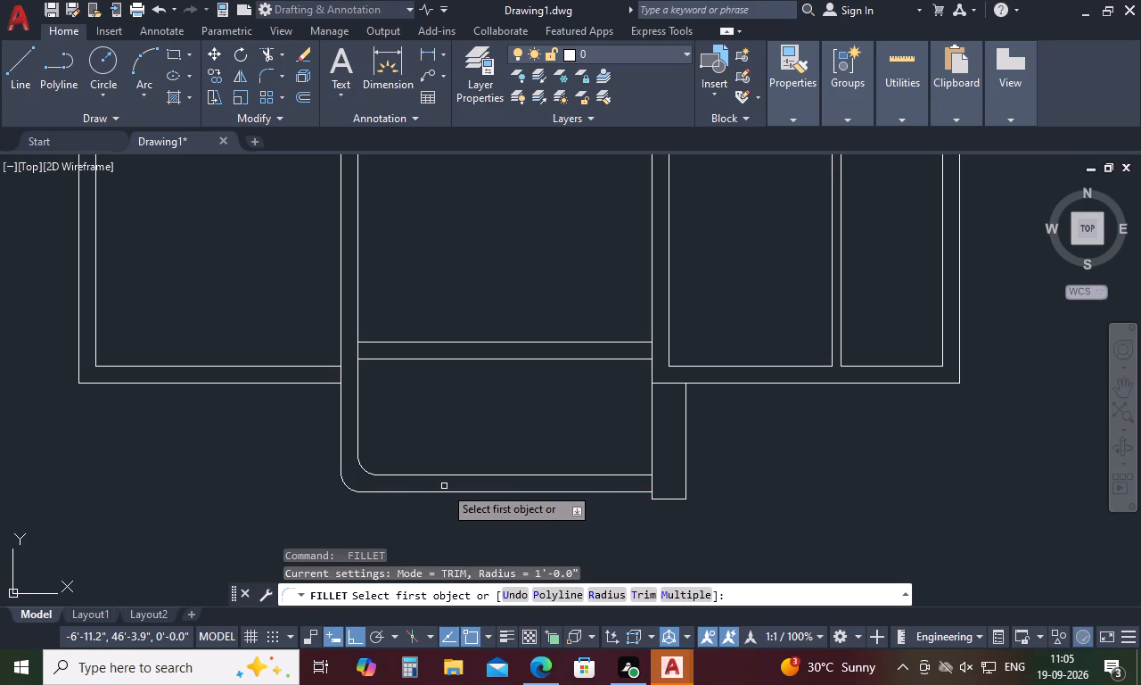
pyautogui.press('Escape')
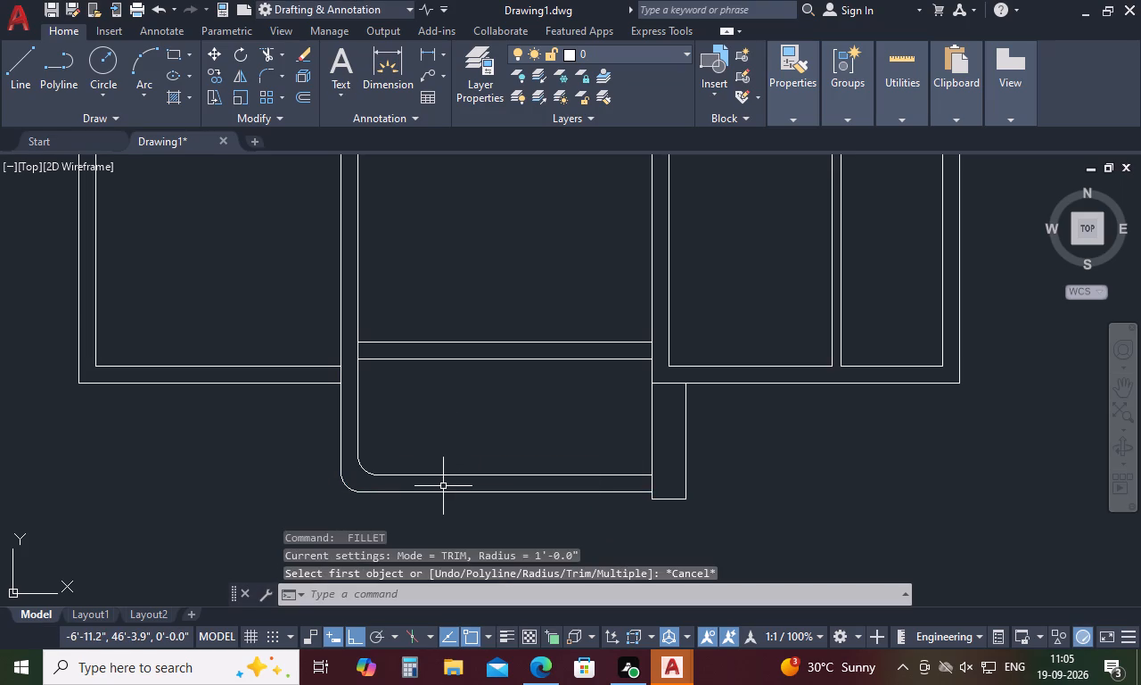
# Draw a 5" thick stub from the projection's left wall, its lower line starting at the outer wall corner and about 2'-11" long.
pyautogui.press('l')
pyautogui.press('space')
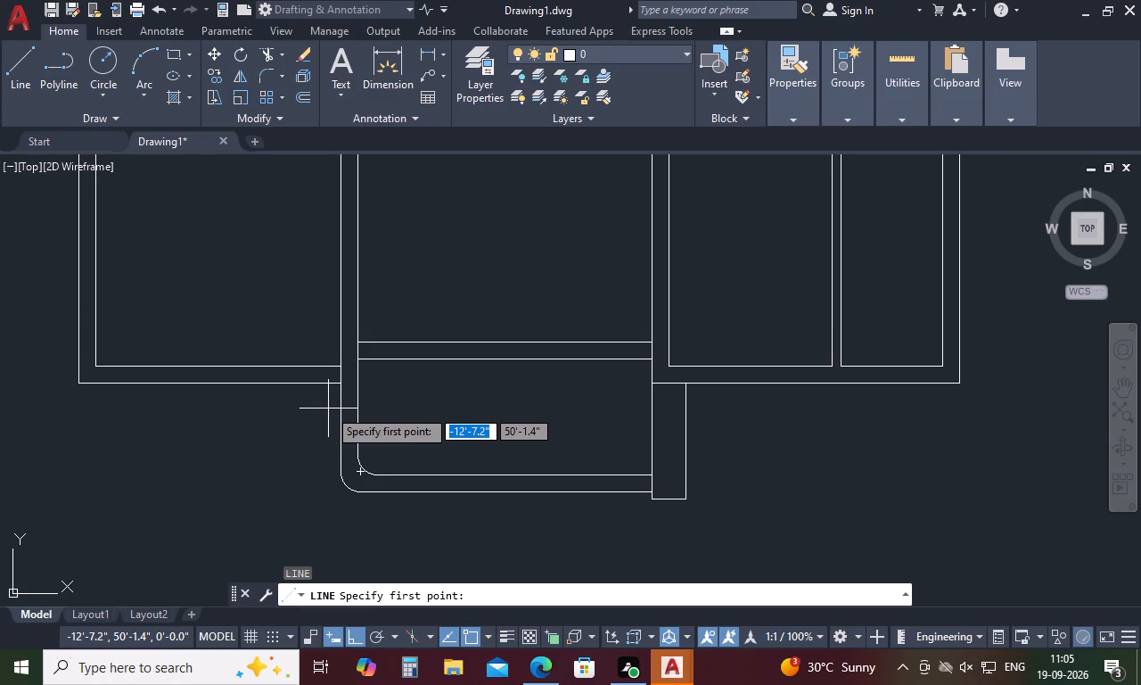
pyautogui.press('Escape')
pyautogui.write('l')
pyautogui.press('space')
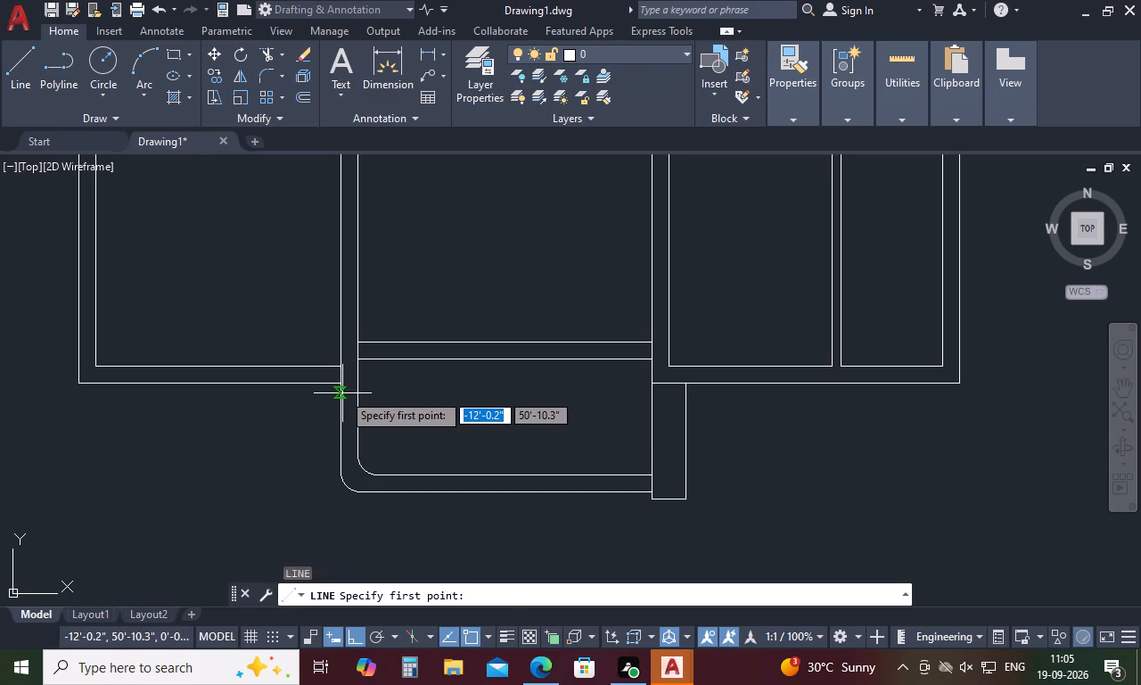
pyautogui.click(342, 389)
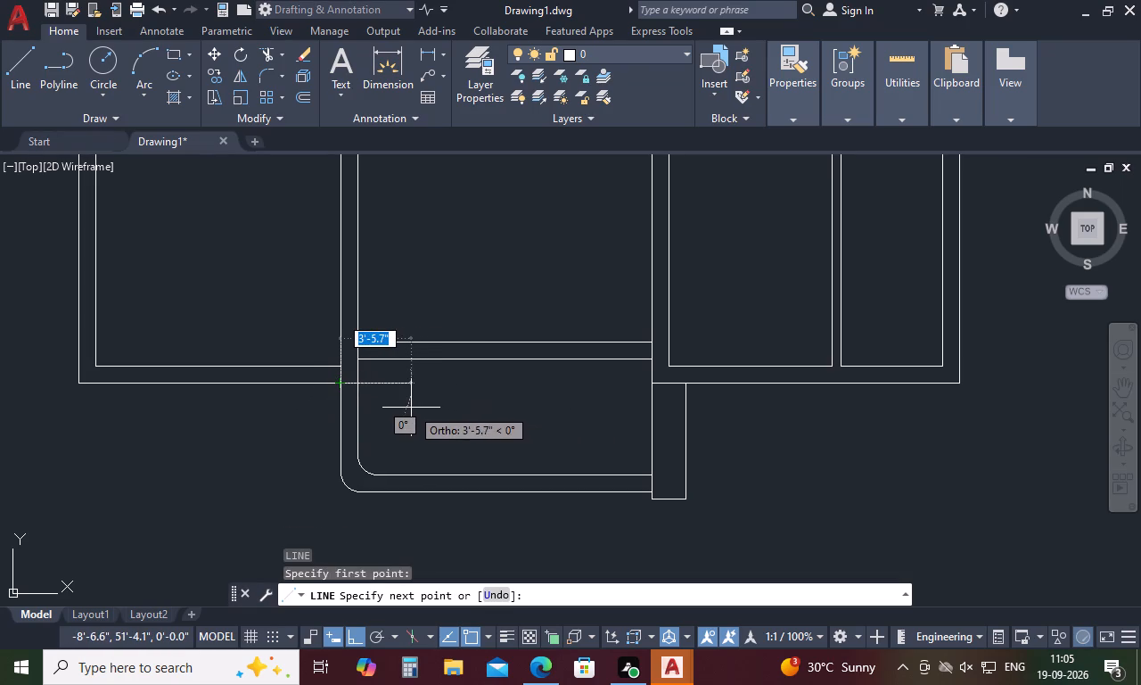
pyautogui.scroll(2, 376, 406)
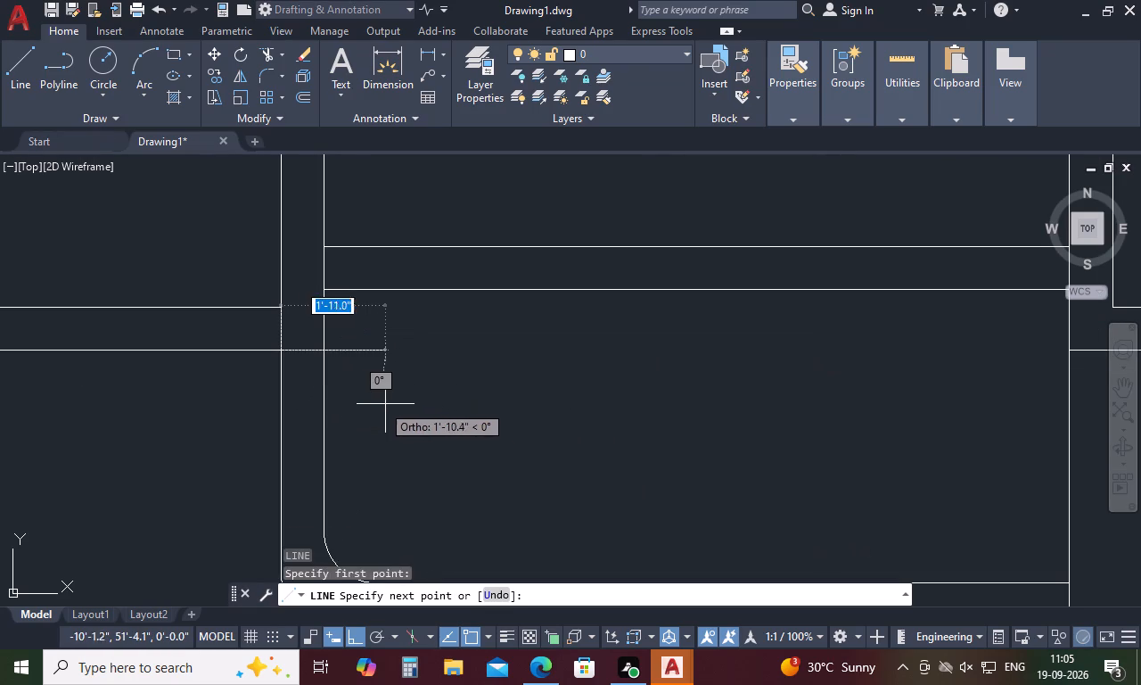
pyautogui.click(432, 408)
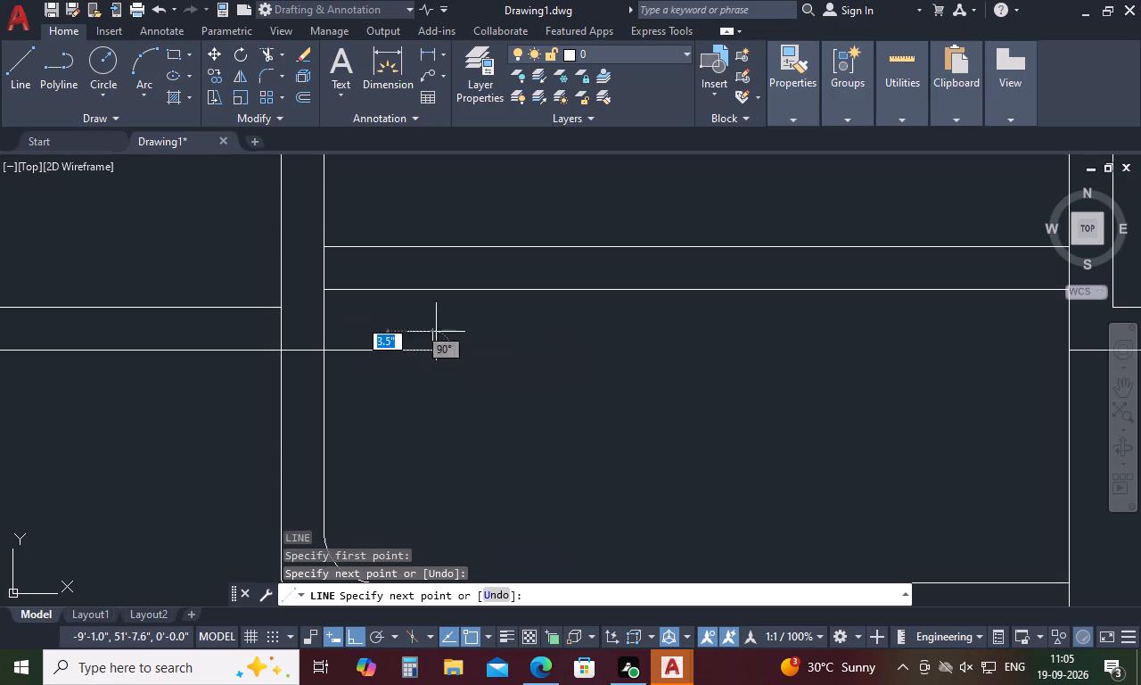
pyautogui.press('5')
pyautogui.press('space')
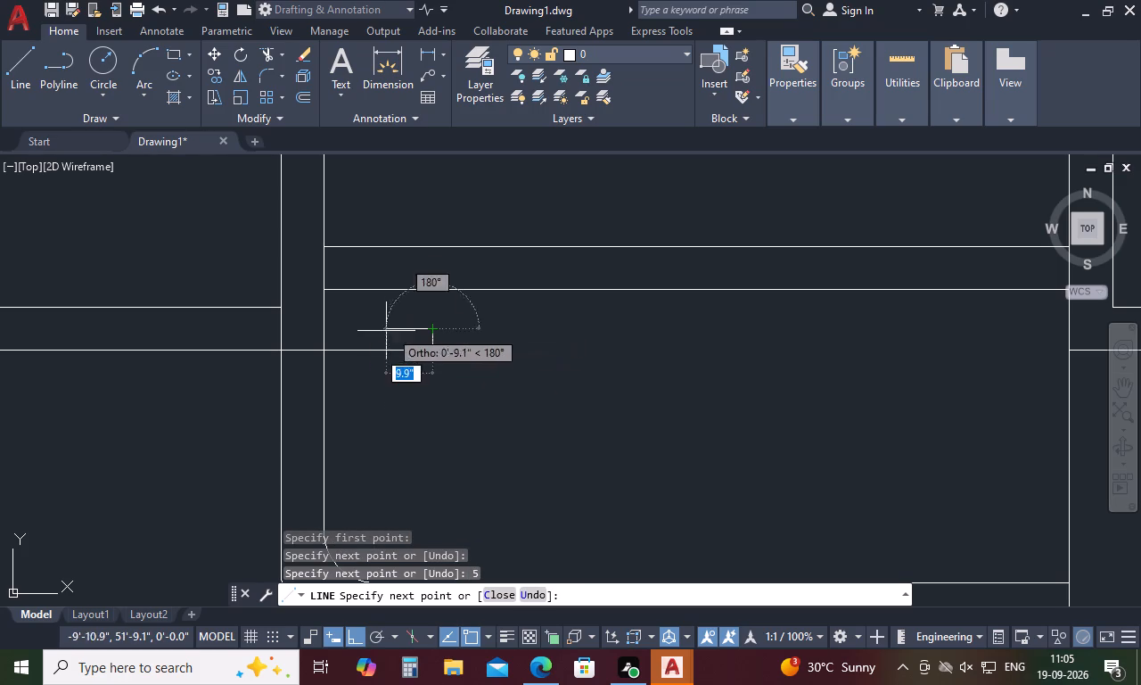
pyautogui.click(328, 334)
pyautogui.press('space')
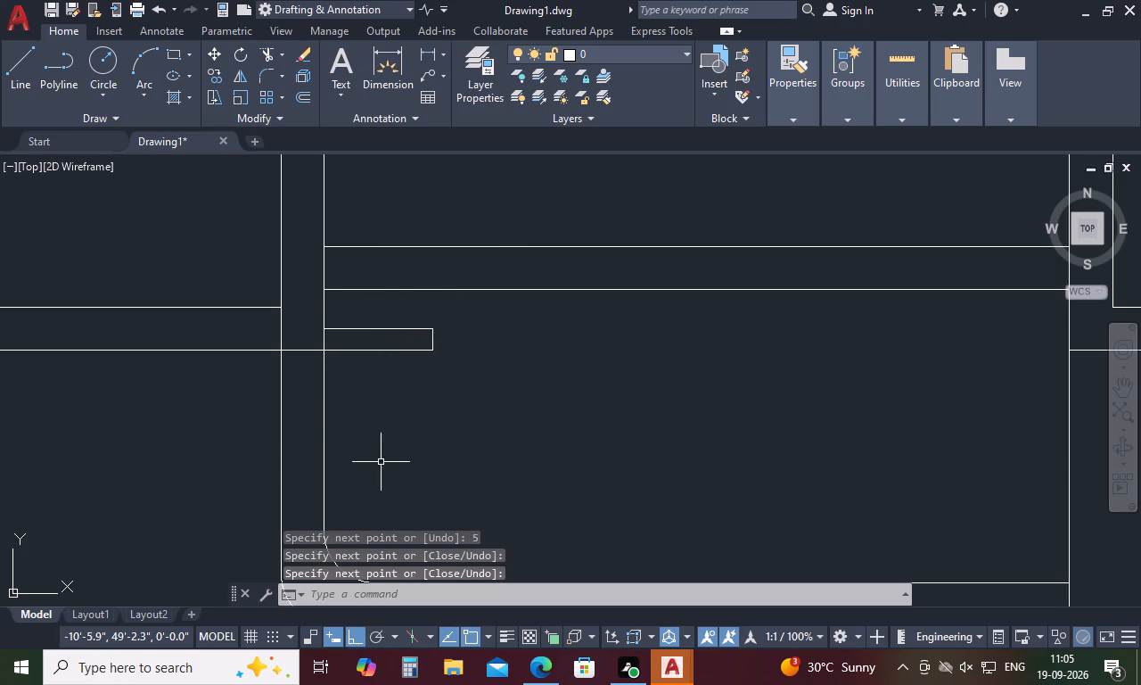
# Mirror the stub's upper and lower lines about its short end line, keeping the source lines.
pyautogui.moveTo(406, 321); pyautogui.dragTo(458, 409)
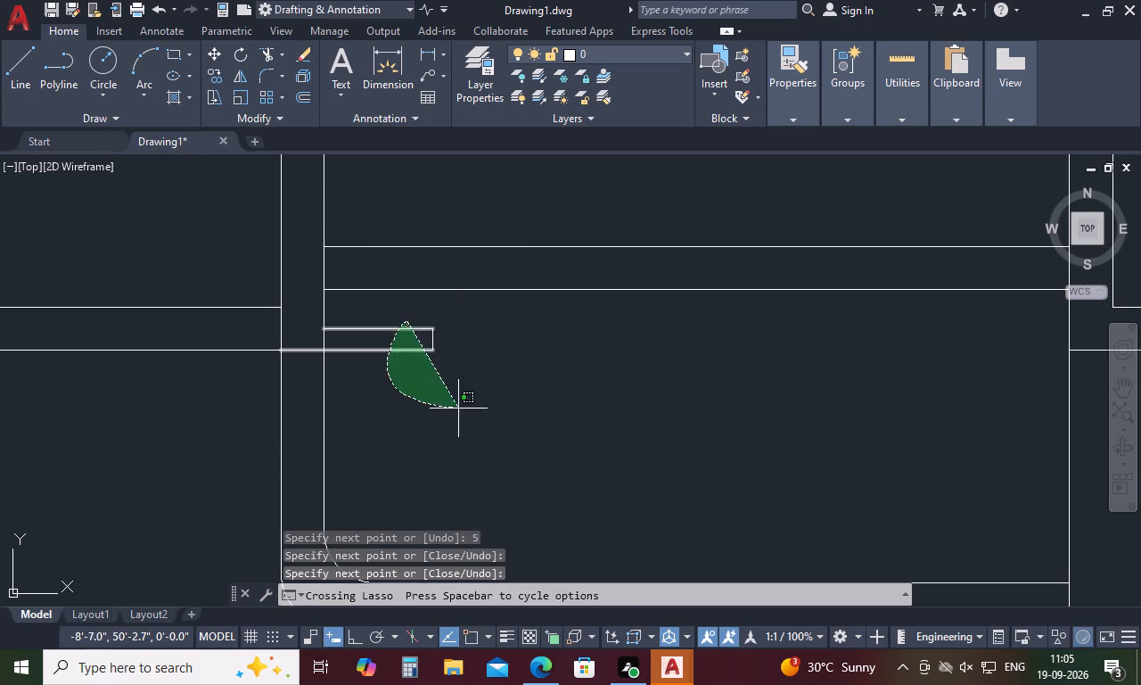
pyautogui.moveTo(458, 409); pyautogui.dragTo(460, 409)
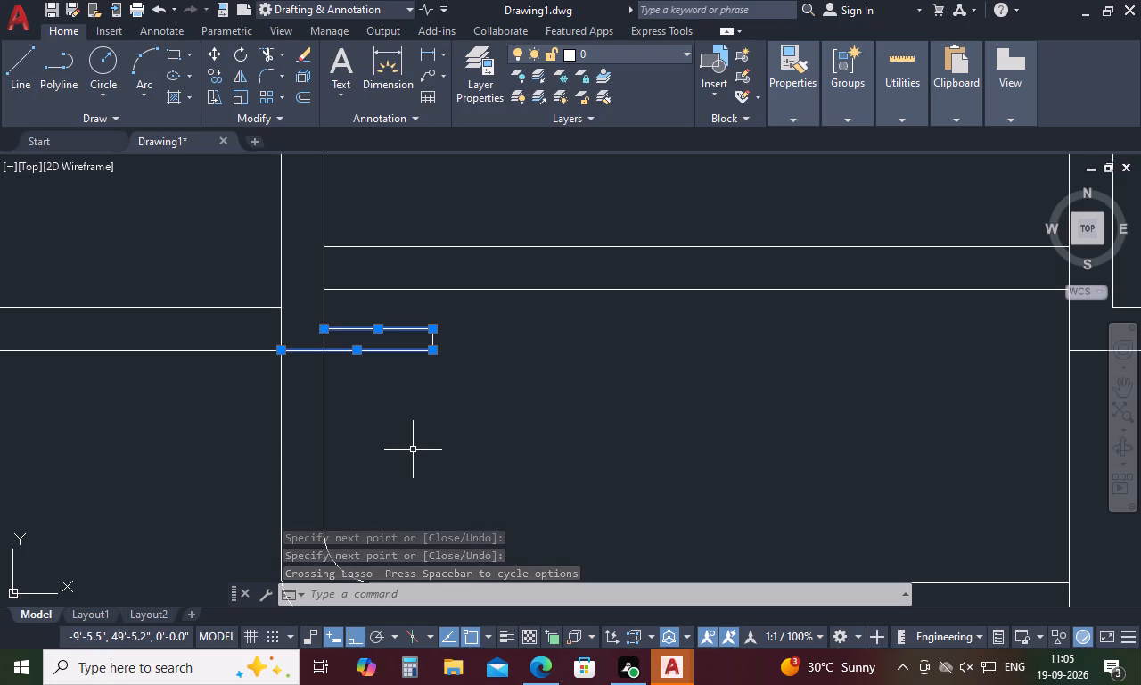
pyautogui.press('m')
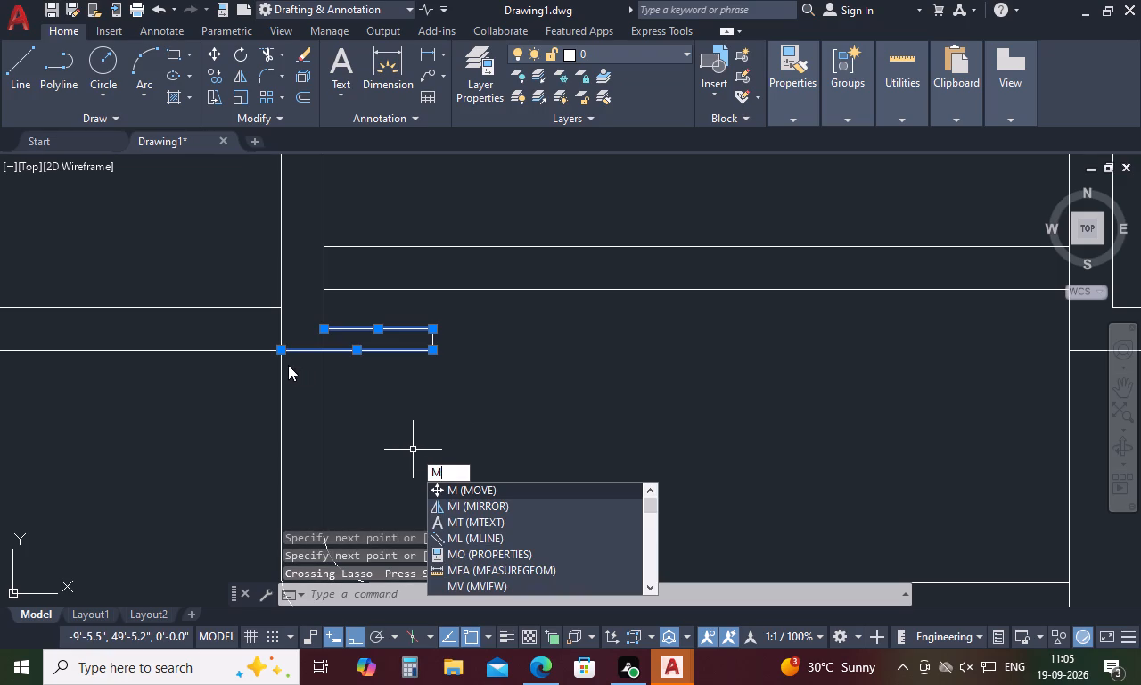
pyautogui.press('i')
pyautogui.press('space')
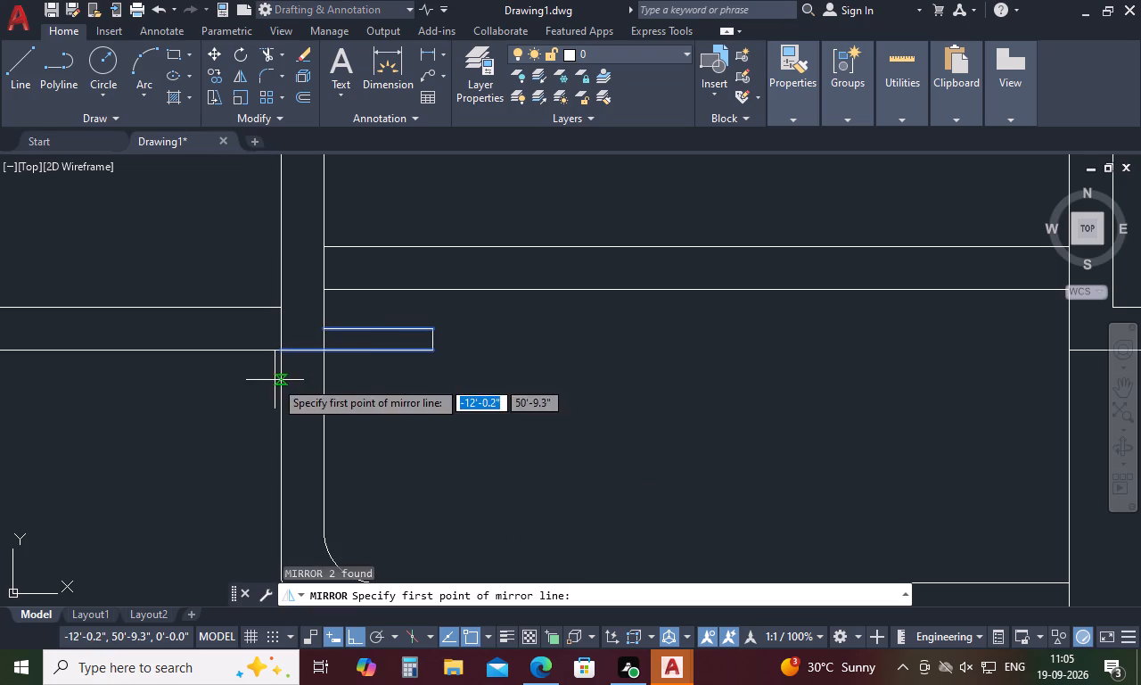
pyautogui.click(432, 331)
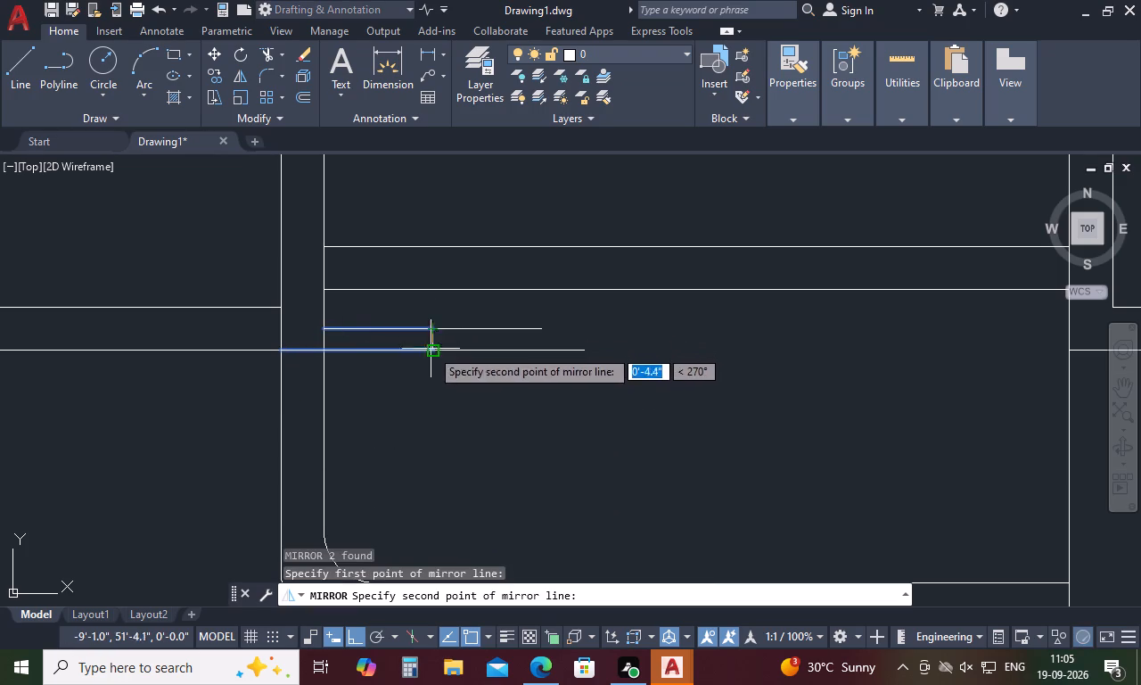
pyautogui.click(433, 358)
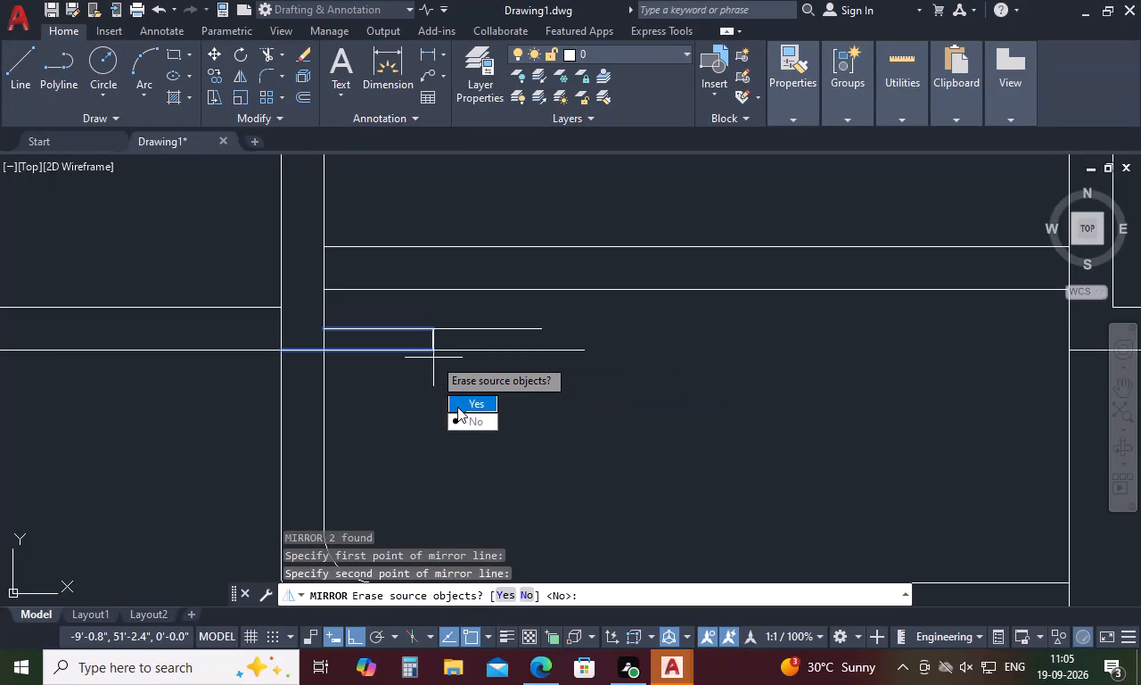
pyautogui.moveTo(456, 417); pyautogui.dragTo(433, 358)
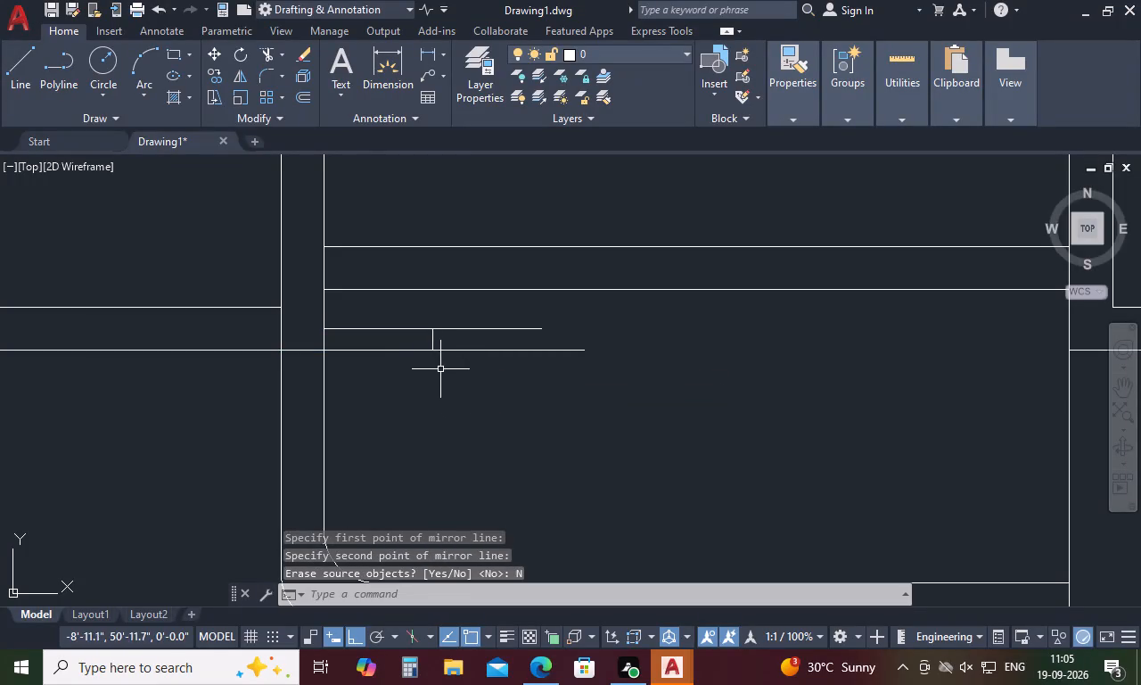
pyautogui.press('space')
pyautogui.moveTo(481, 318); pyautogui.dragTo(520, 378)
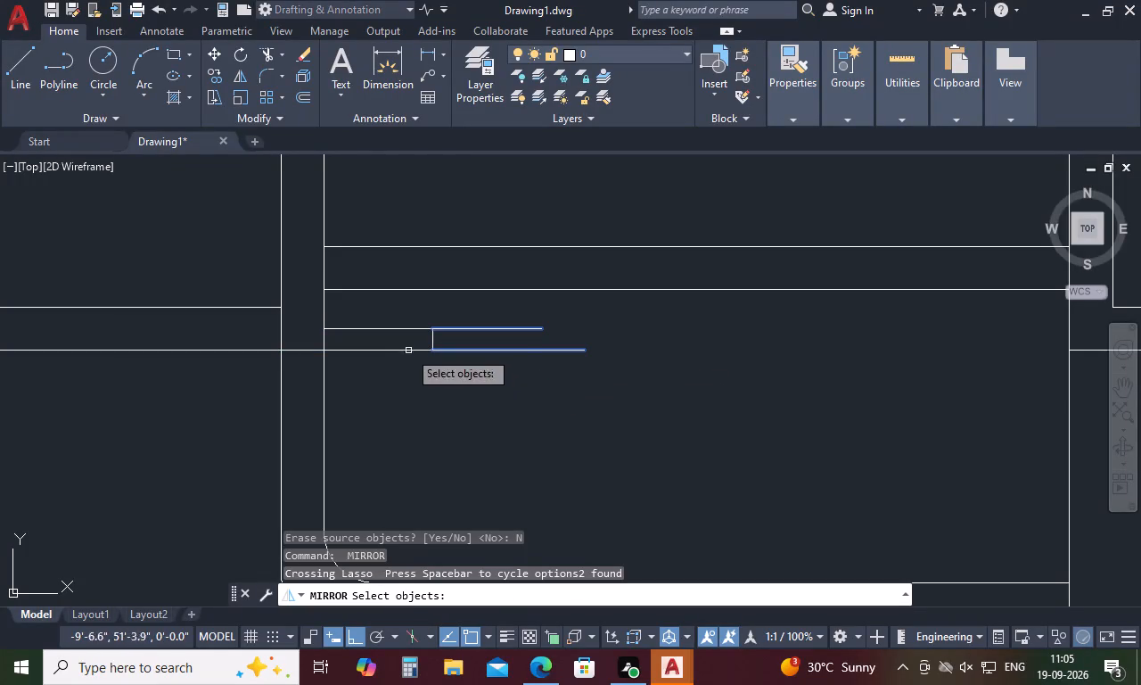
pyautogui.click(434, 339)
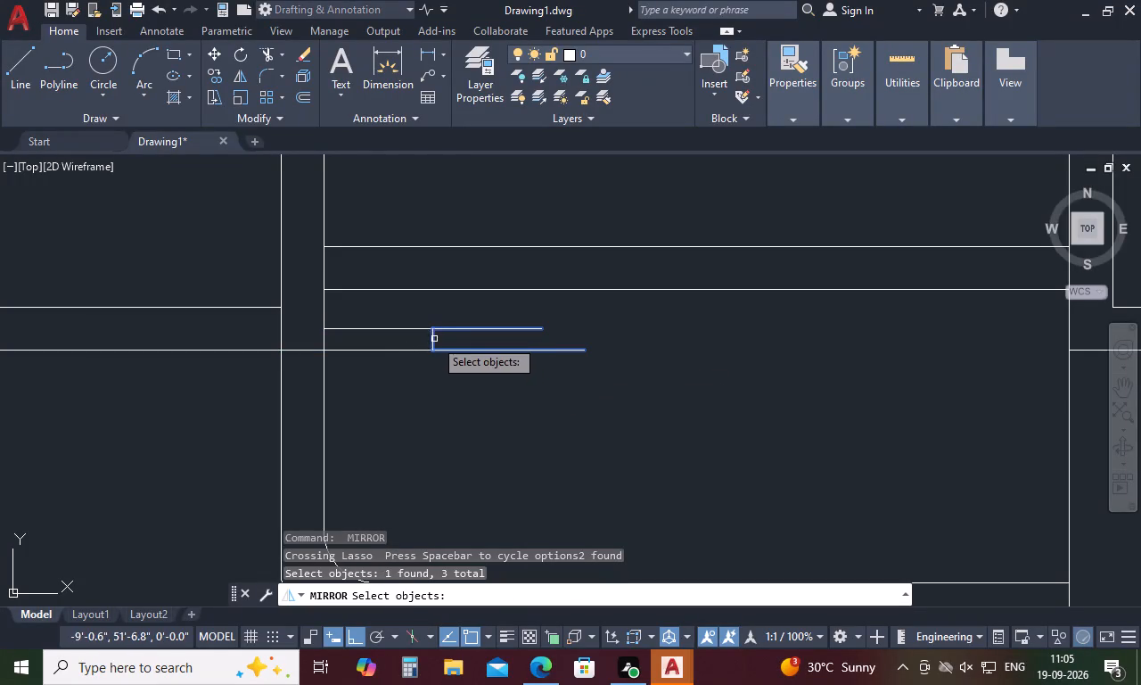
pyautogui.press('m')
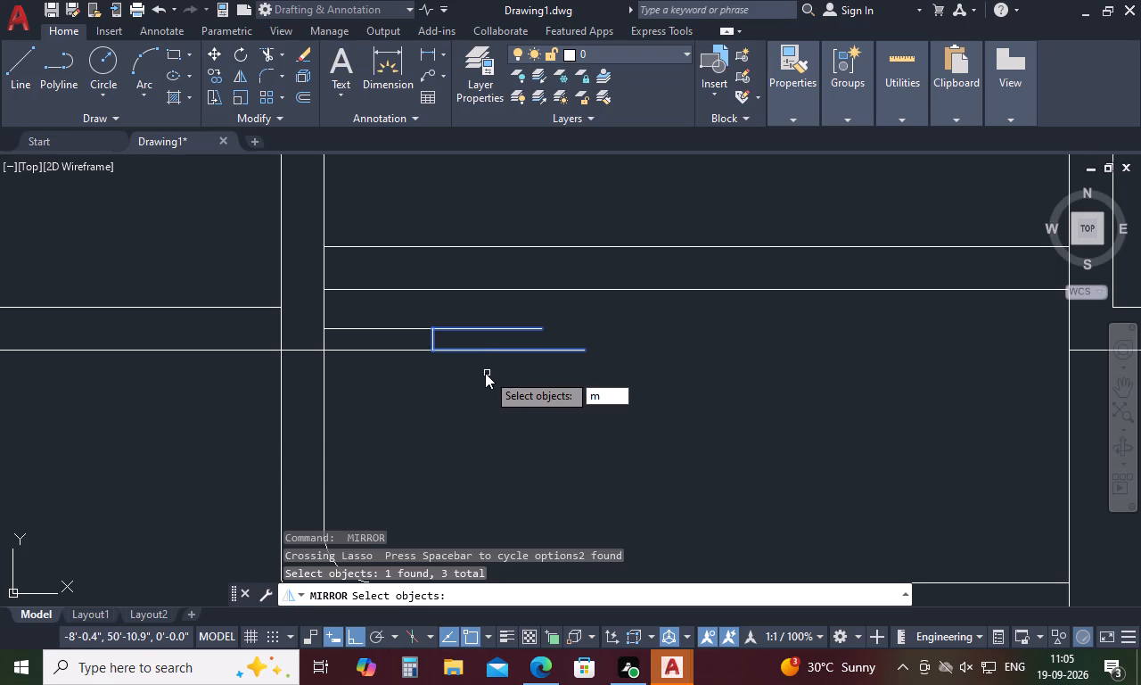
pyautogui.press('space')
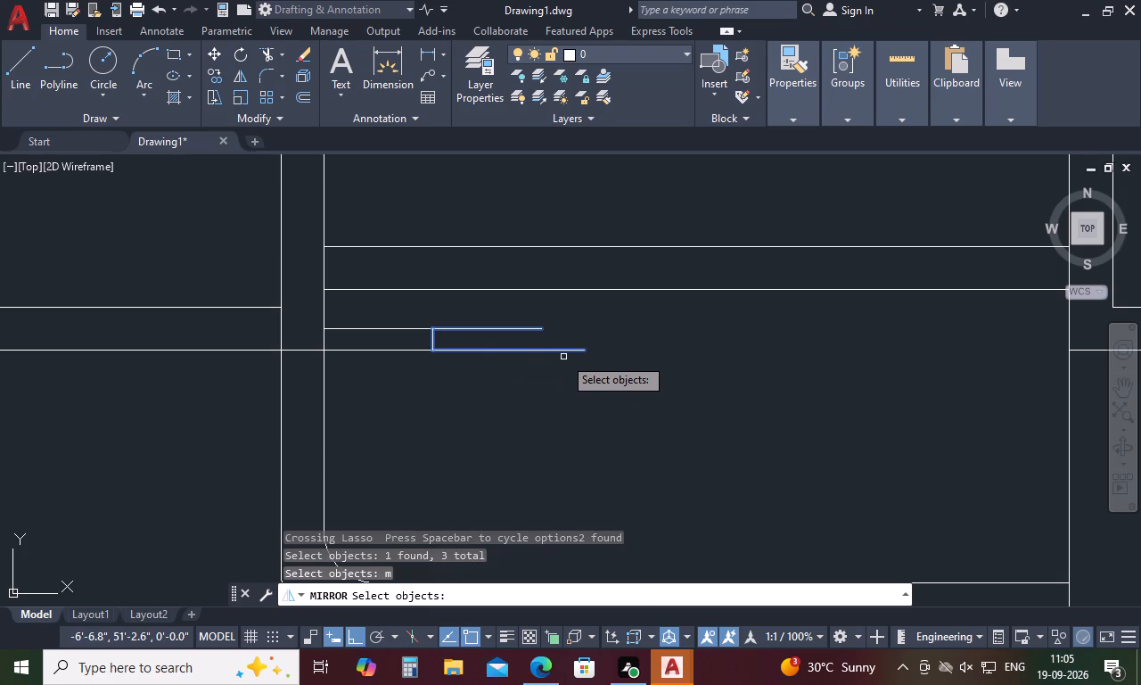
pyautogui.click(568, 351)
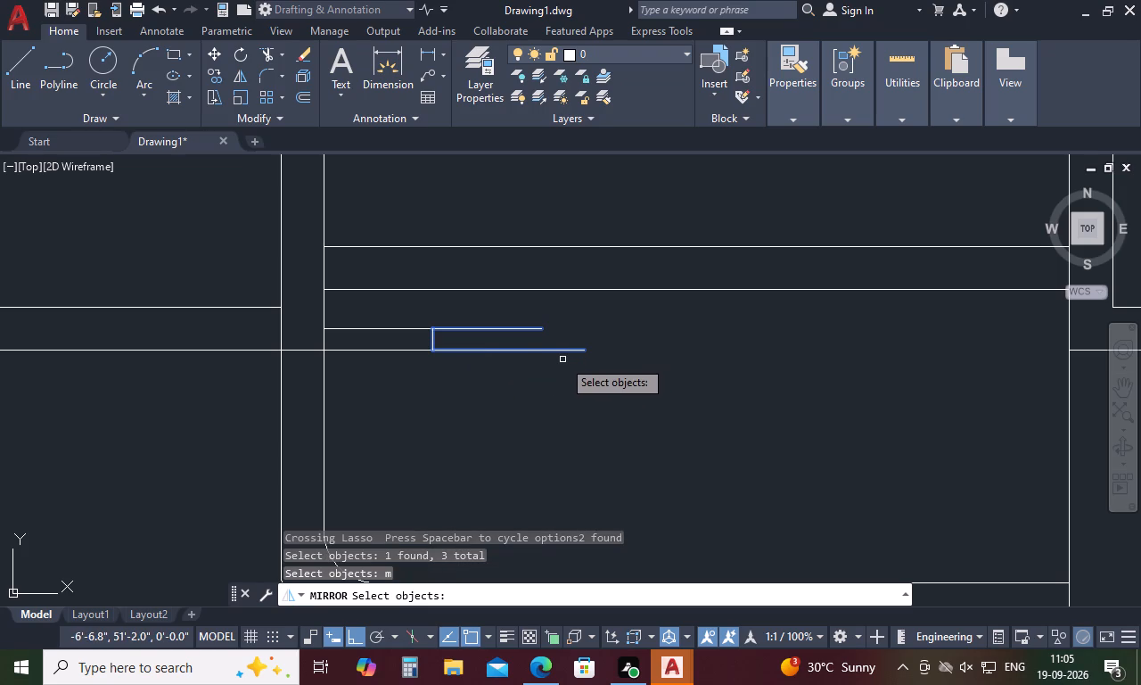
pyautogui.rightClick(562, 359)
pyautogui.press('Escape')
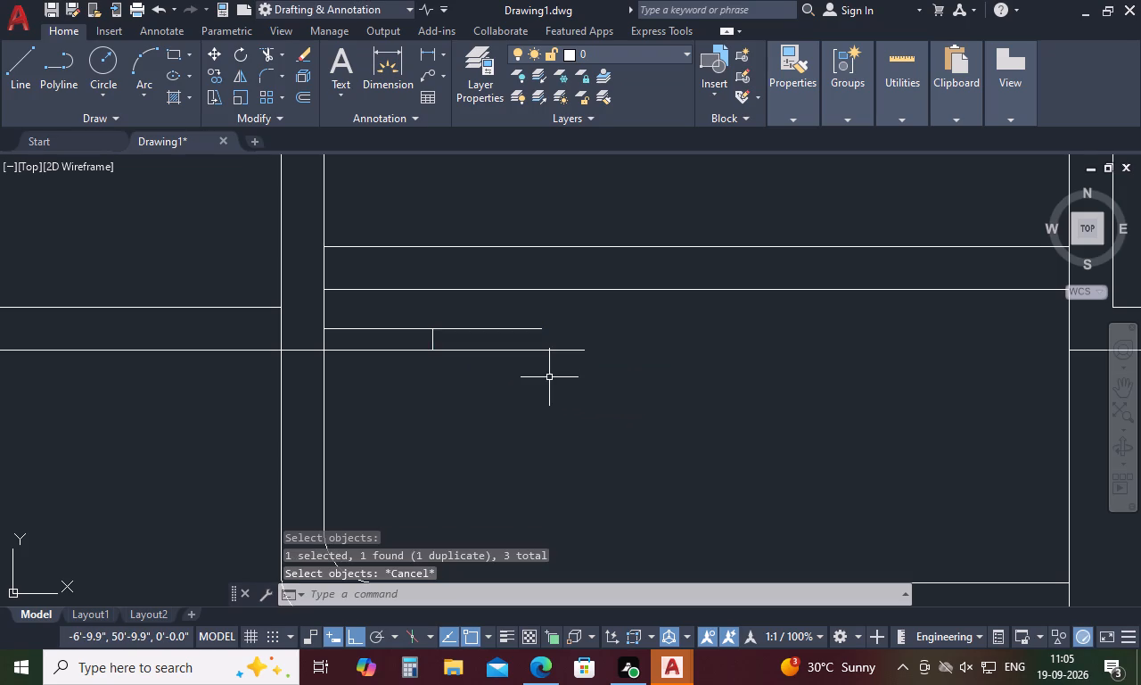
# Move the mirrored lines and the short end line so the lower line's free end meets the right wall corner.
pyautogui.moveTo(527, 322); pyautogui.dragTo(576, 370)
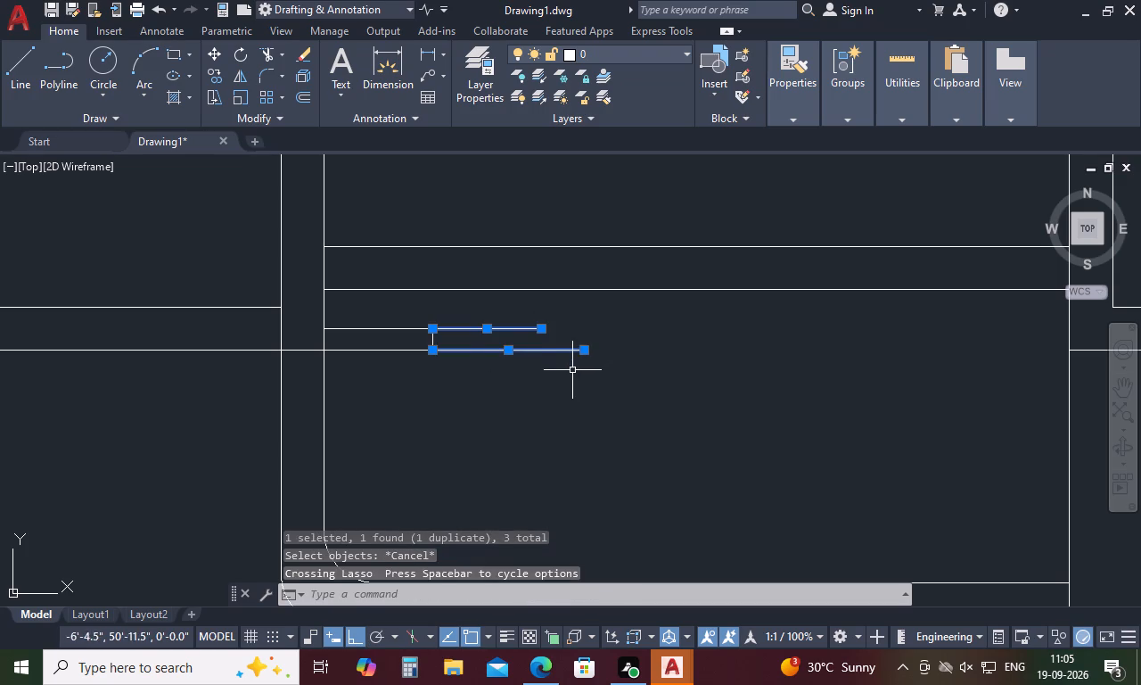
pyautogui.click(431, 337)
pyautogui.press('m')
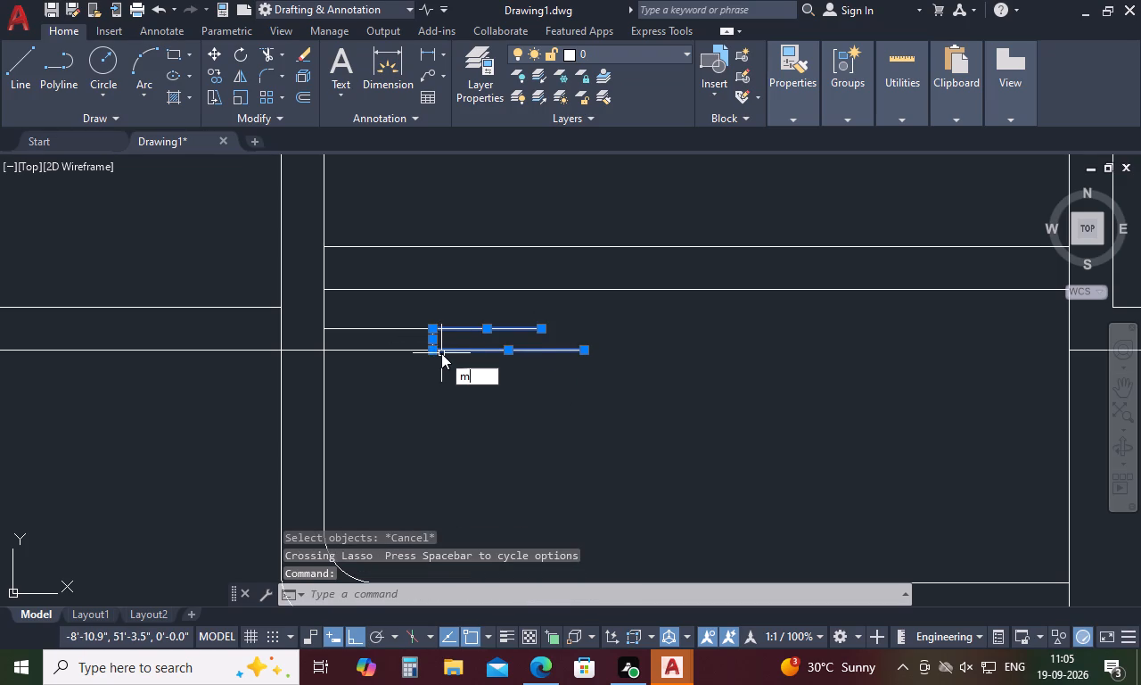
pyautogui.press('space')
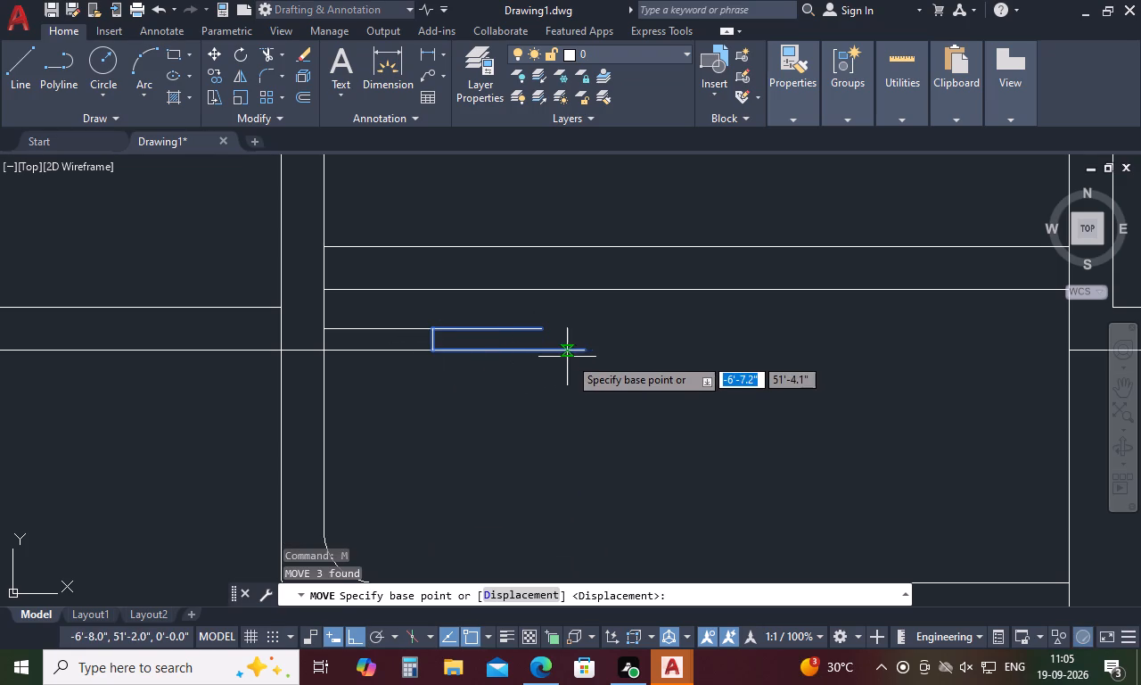
pyautogui.click(581, 356)
pyautogui.scroll(-2, 581, 356)
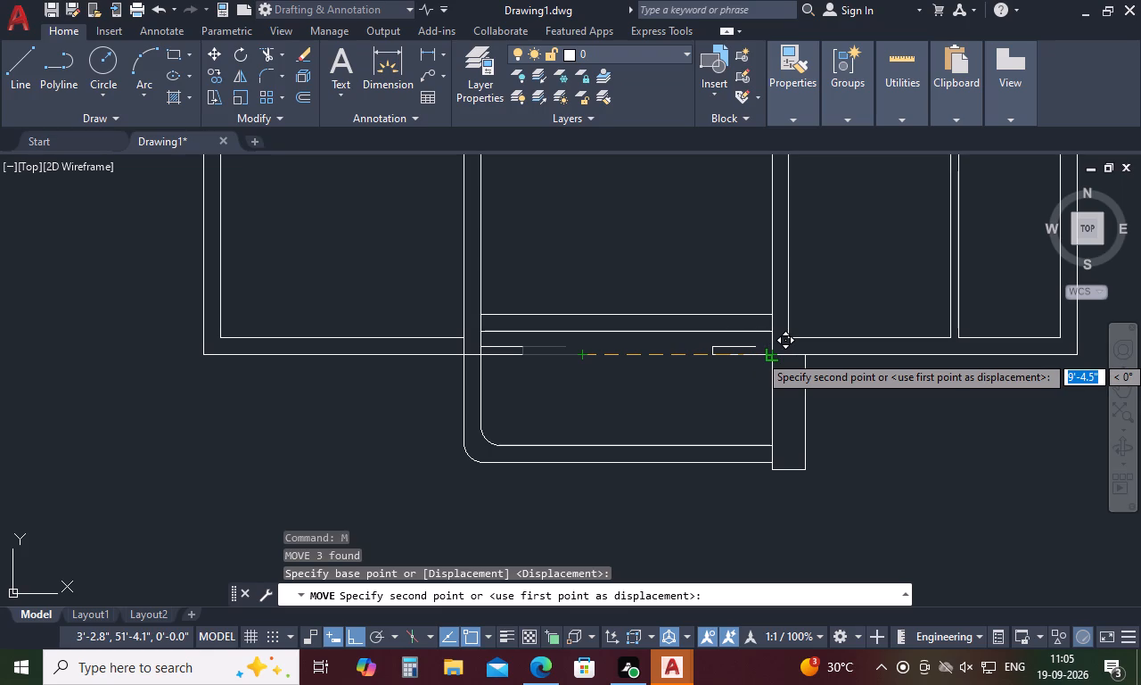
pyautogui.scroll(3, 776, 354)
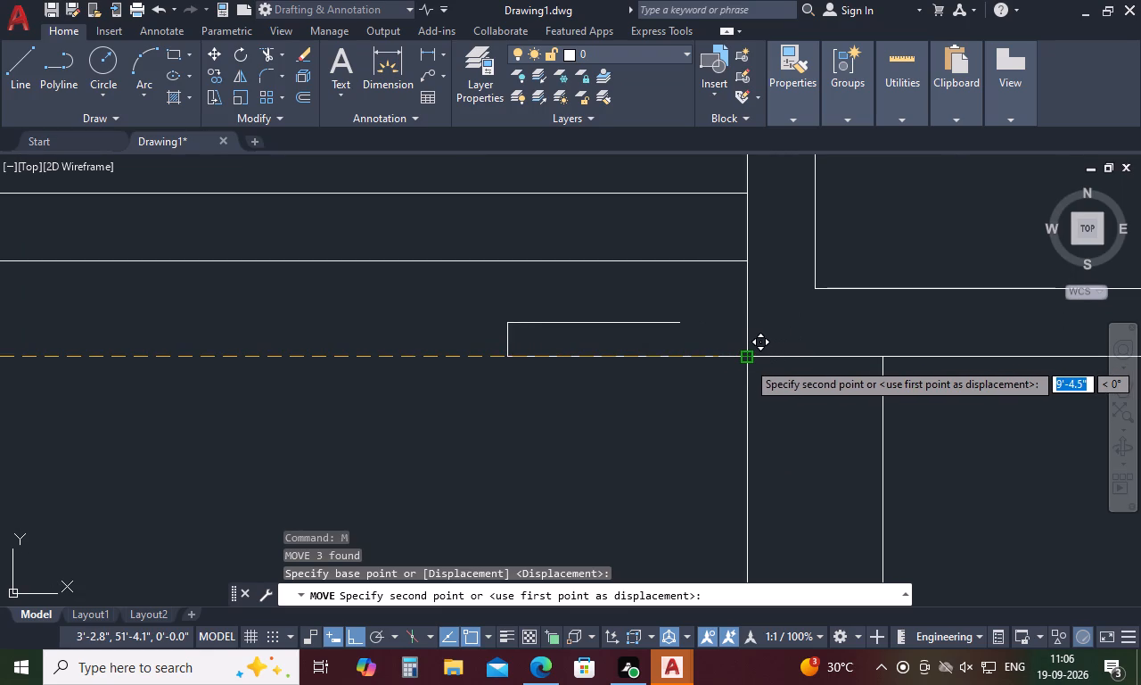
pyautogui.click(747, 361)
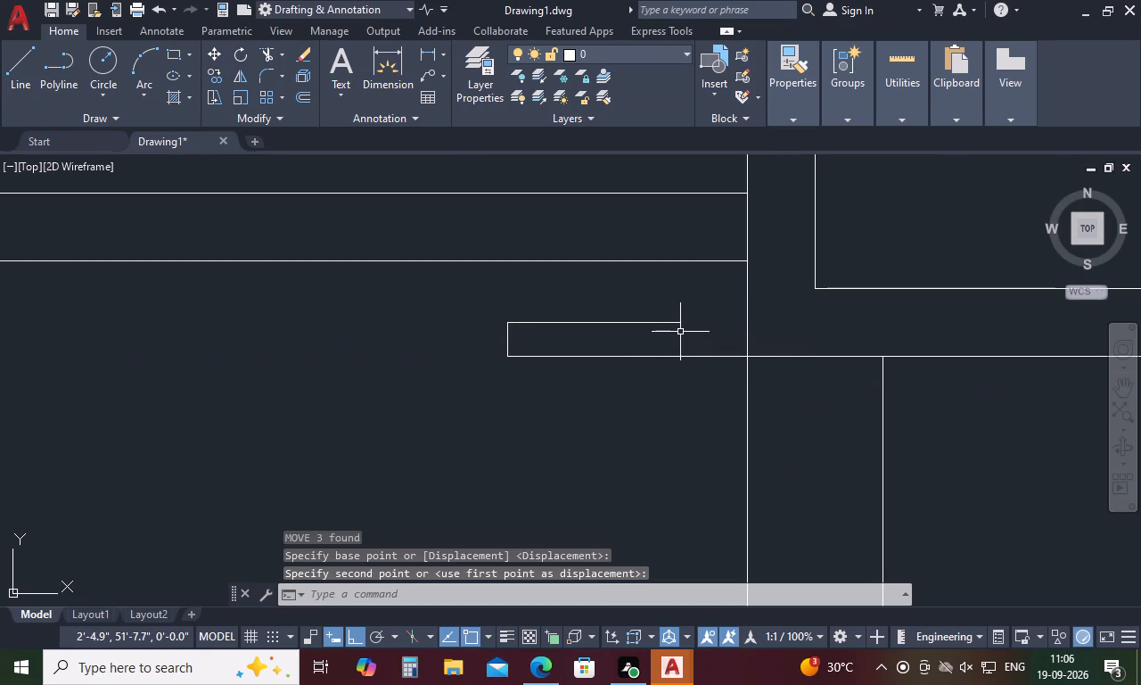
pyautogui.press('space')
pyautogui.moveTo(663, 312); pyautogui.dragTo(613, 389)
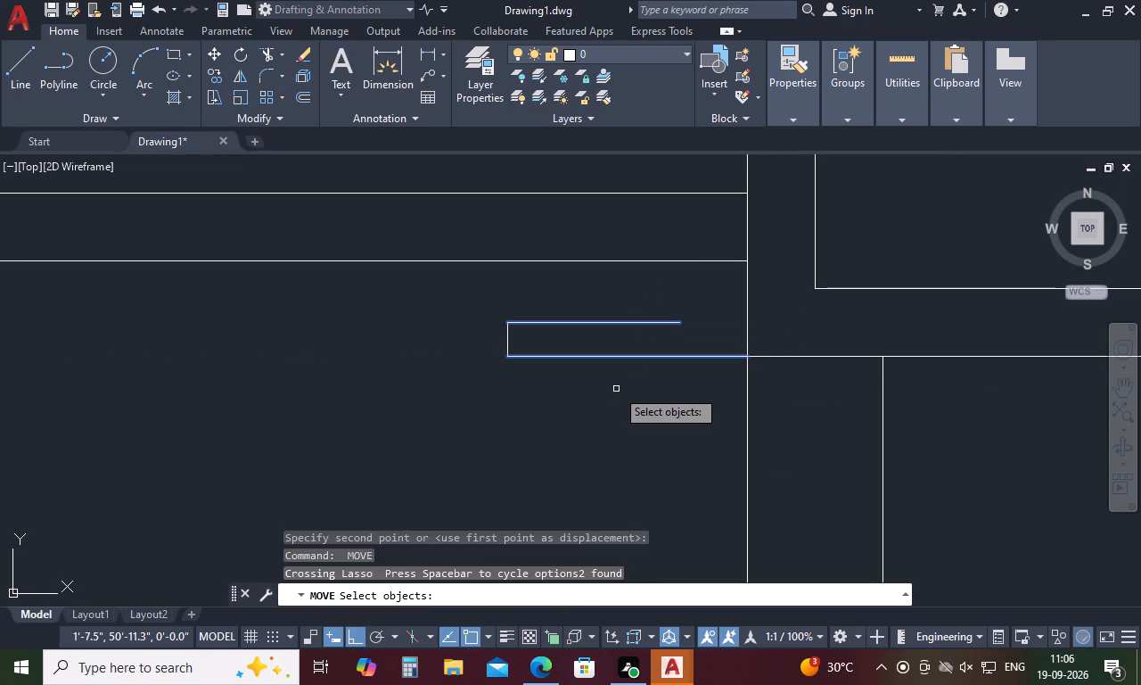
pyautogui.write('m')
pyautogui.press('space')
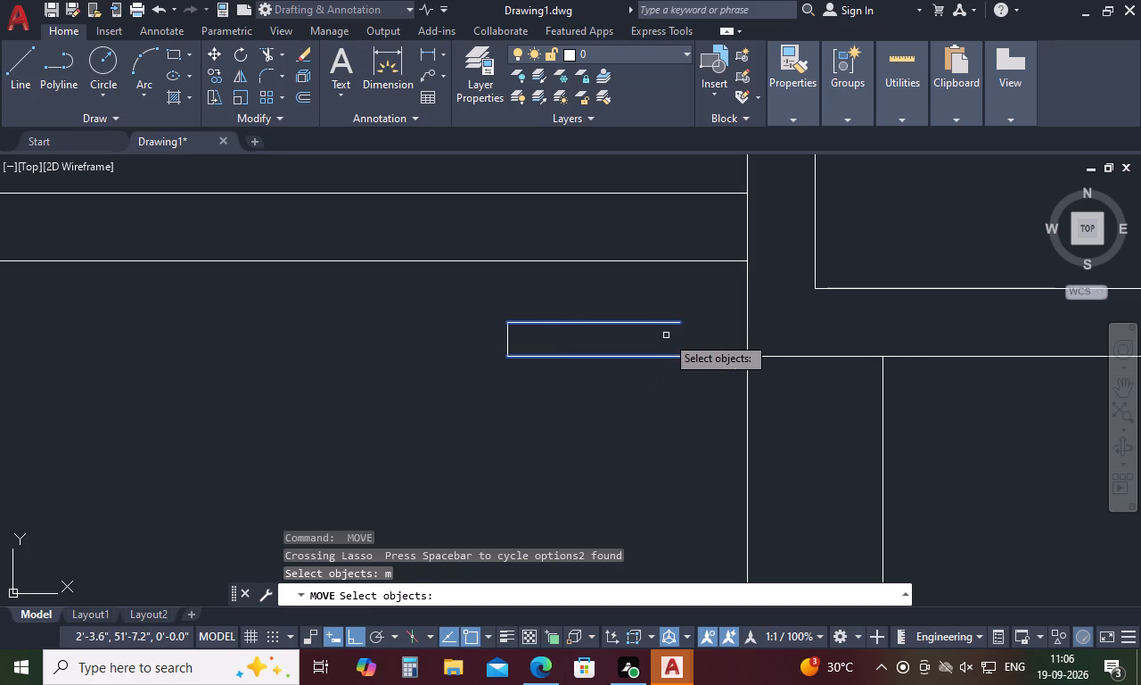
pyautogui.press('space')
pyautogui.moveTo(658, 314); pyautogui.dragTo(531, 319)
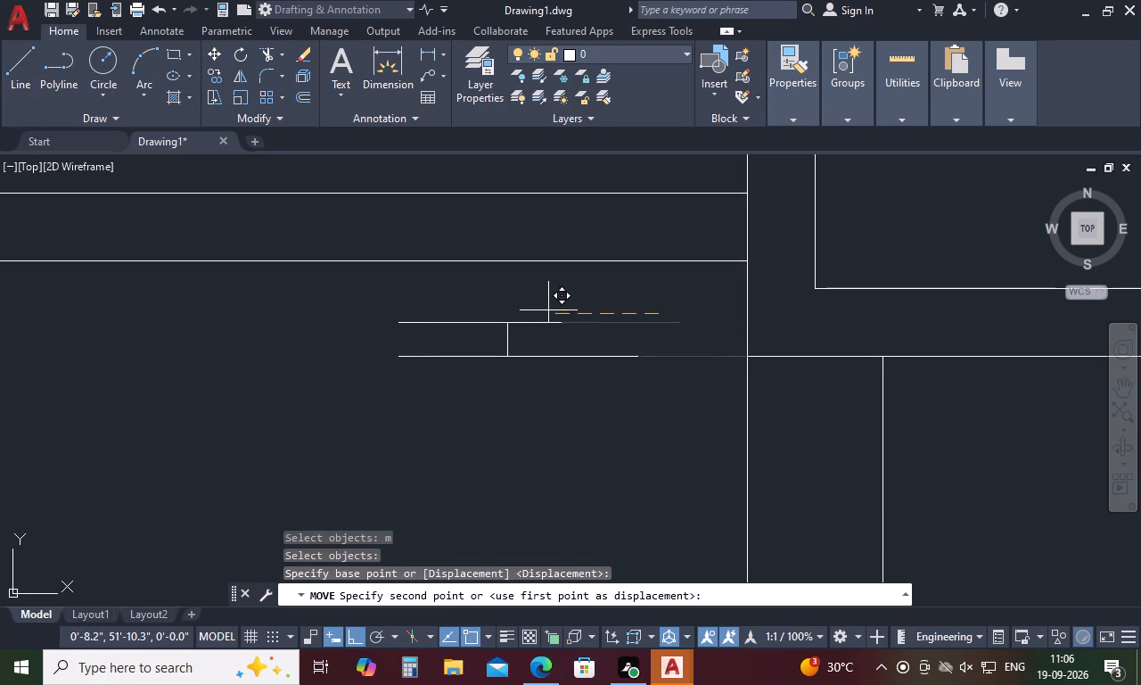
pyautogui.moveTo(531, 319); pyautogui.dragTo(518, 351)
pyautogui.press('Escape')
# Move the right stub's three lines horizontally so the upper line's free end meets the right wall line.
pyautogui.moveTo(649, 293); pyautogui.dragTo(587, 300)
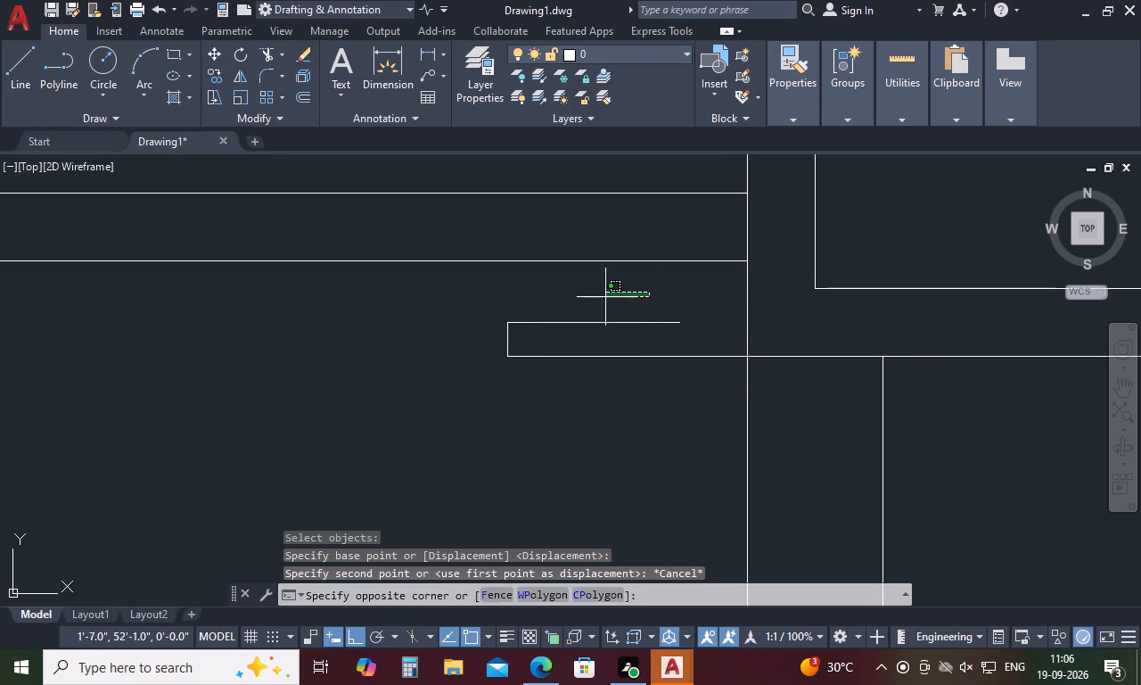
pyautogui.moveTo(587, 300); pyautogui.dragTo(617, 404)
pyautogui.write('m')
pyautogui.press('space')
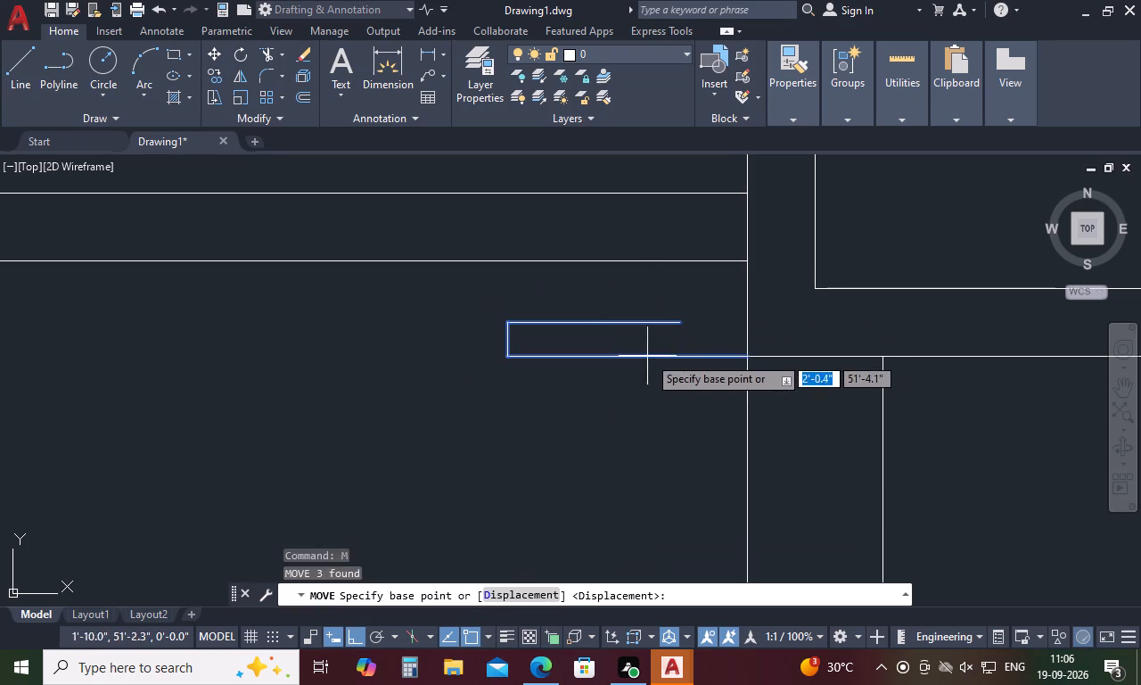
pyautogui.click(681, 325)
pyautogui.click(743, 326)
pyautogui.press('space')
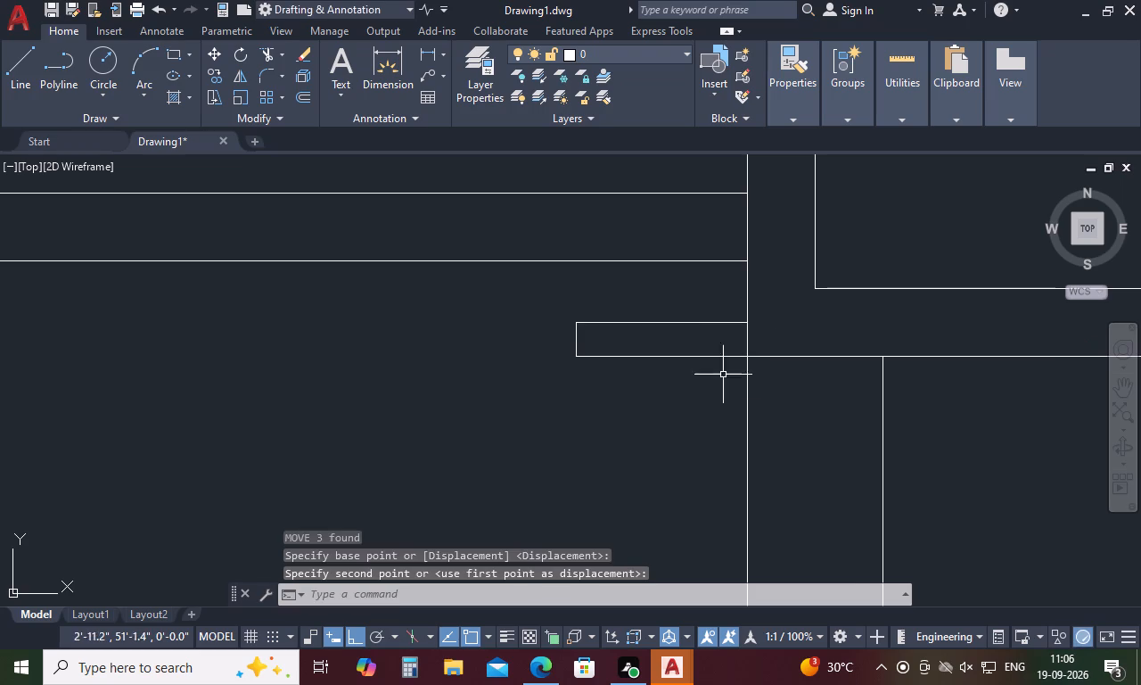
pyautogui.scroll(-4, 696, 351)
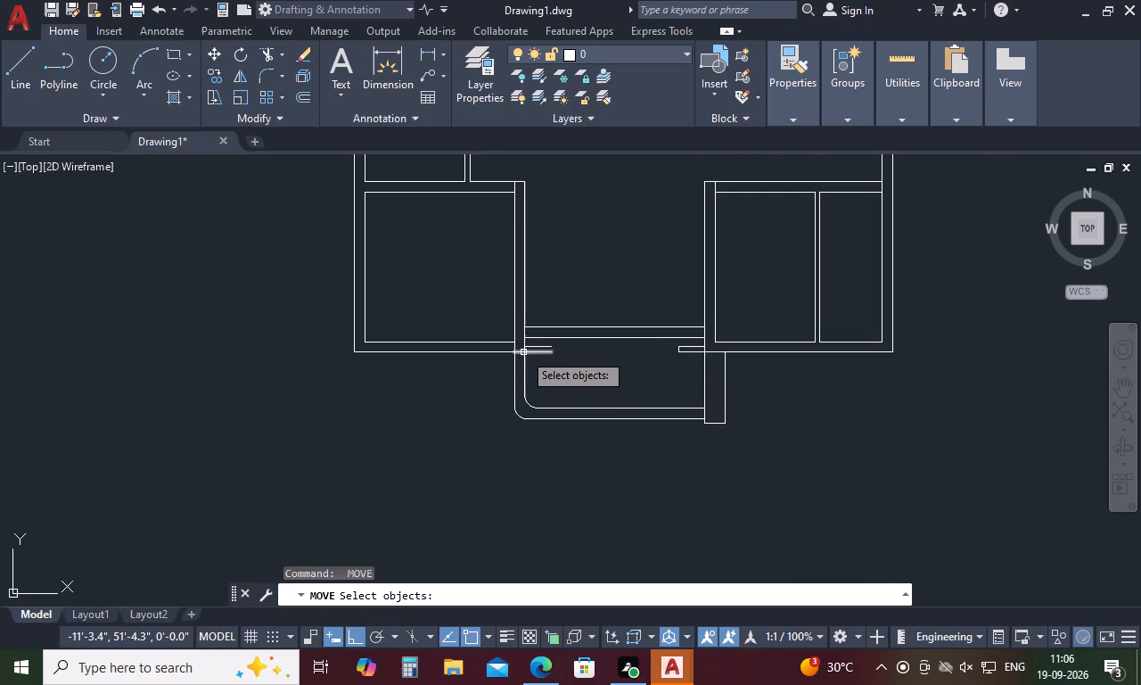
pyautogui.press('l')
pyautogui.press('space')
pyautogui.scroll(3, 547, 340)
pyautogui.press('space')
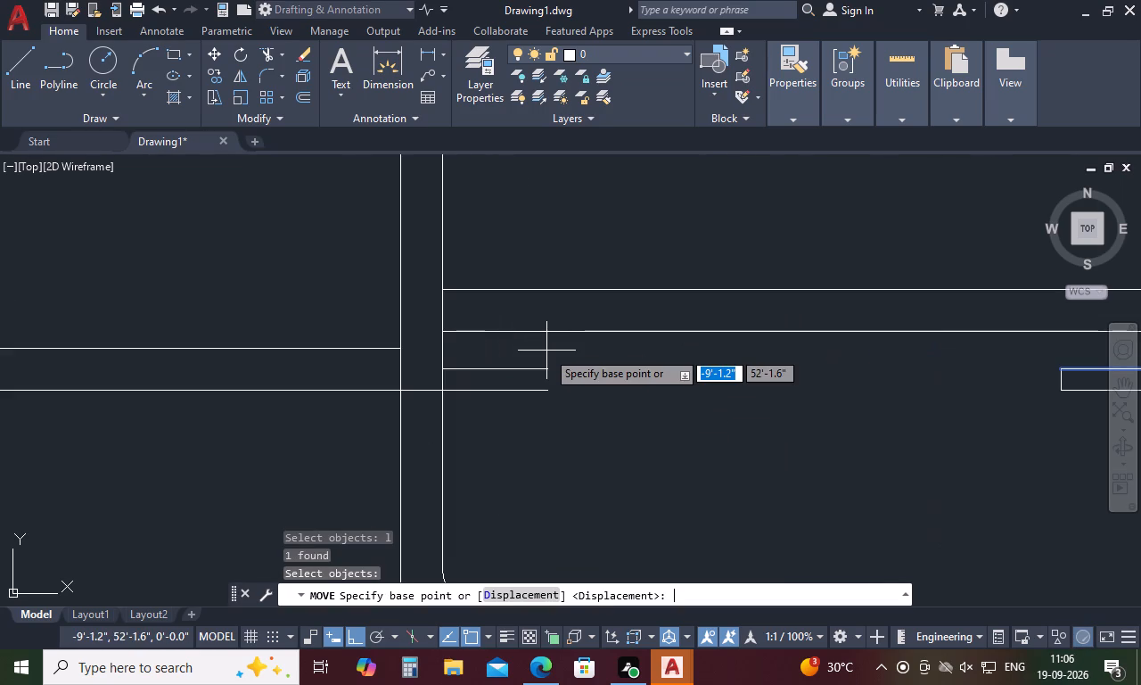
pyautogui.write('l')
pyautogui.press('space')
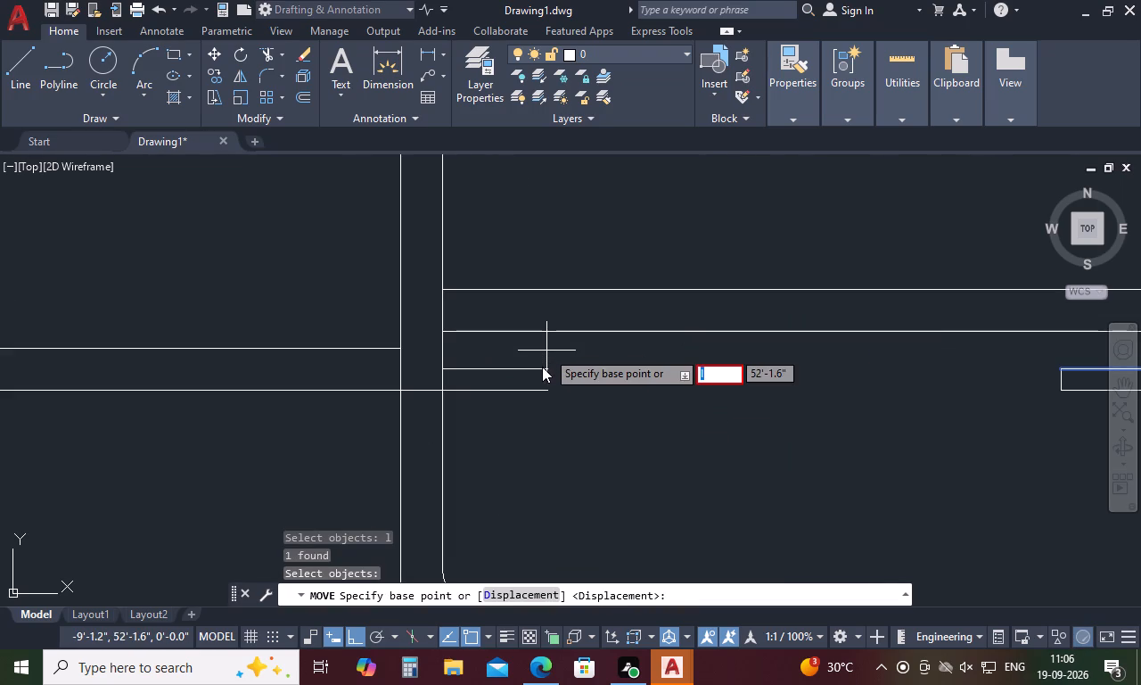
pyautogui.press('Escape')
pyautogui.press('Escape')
# Close the open end of the left stub with a vertical line joining its upper and lower lines.
pyautogui.write('l')
pyautogui.press('space')
pyautogui.click(544, 369)
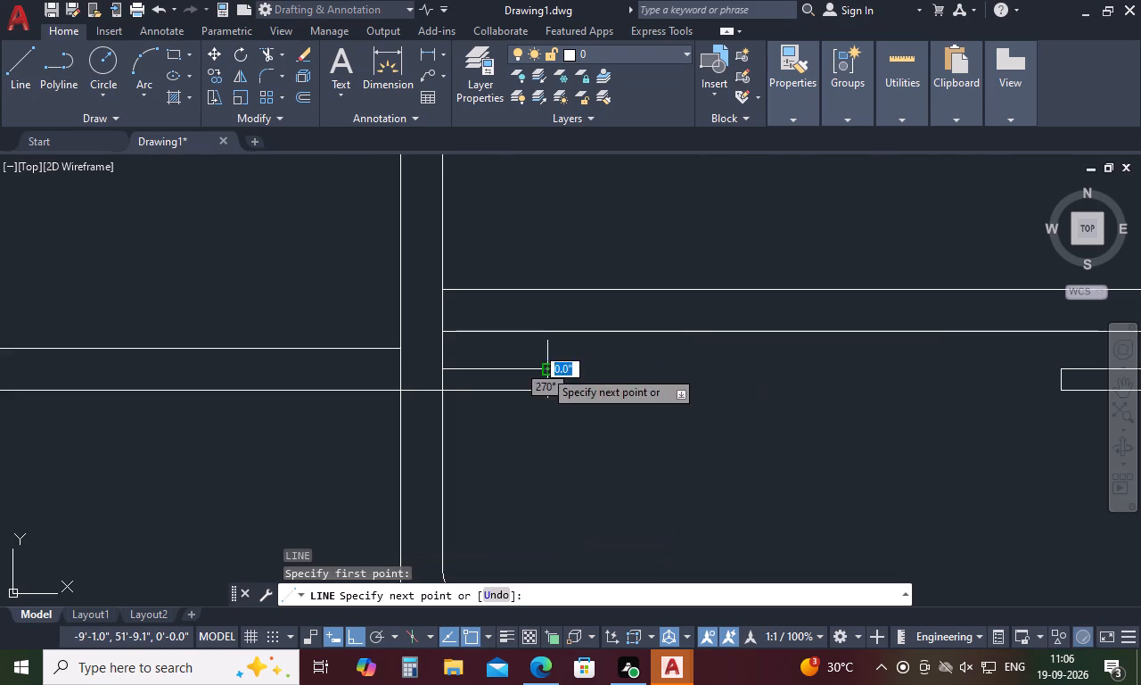
pyautogui.click(547, 389)
pyautogui.press('Escape')
pyautogui.scroll(-3, 546, 338)
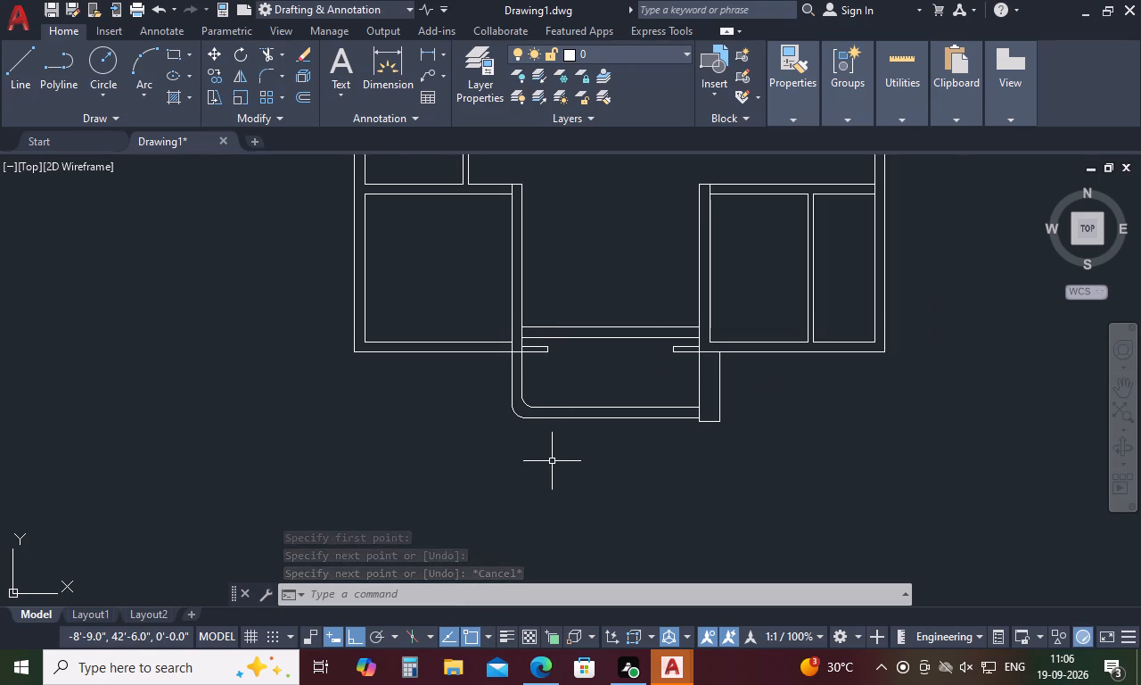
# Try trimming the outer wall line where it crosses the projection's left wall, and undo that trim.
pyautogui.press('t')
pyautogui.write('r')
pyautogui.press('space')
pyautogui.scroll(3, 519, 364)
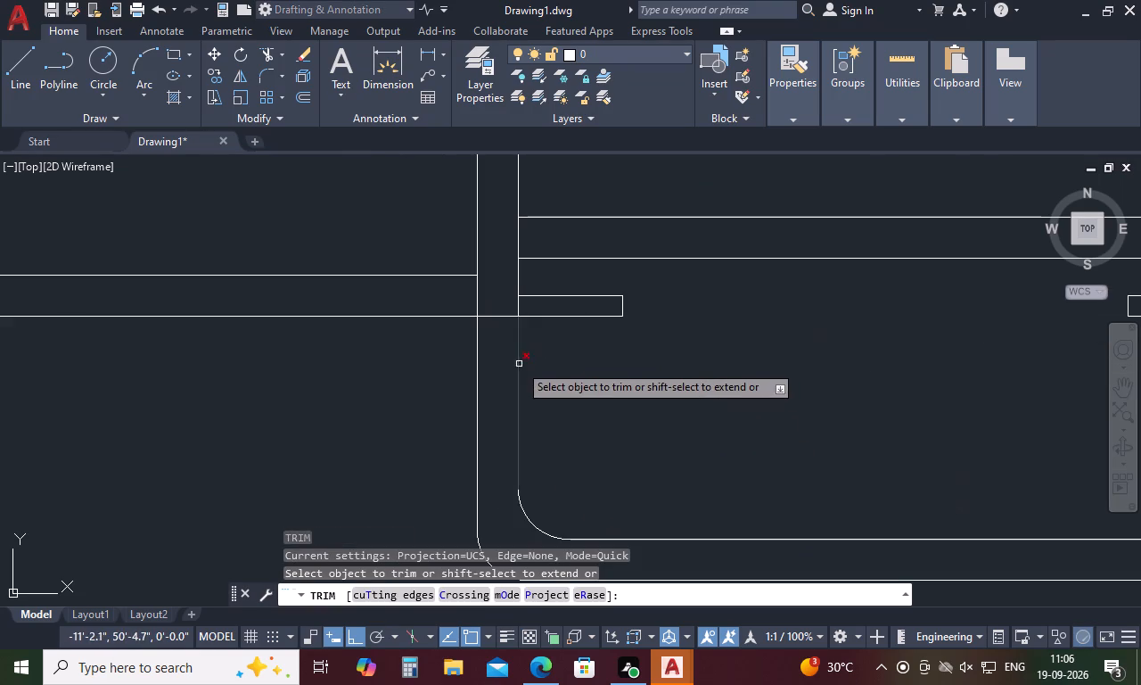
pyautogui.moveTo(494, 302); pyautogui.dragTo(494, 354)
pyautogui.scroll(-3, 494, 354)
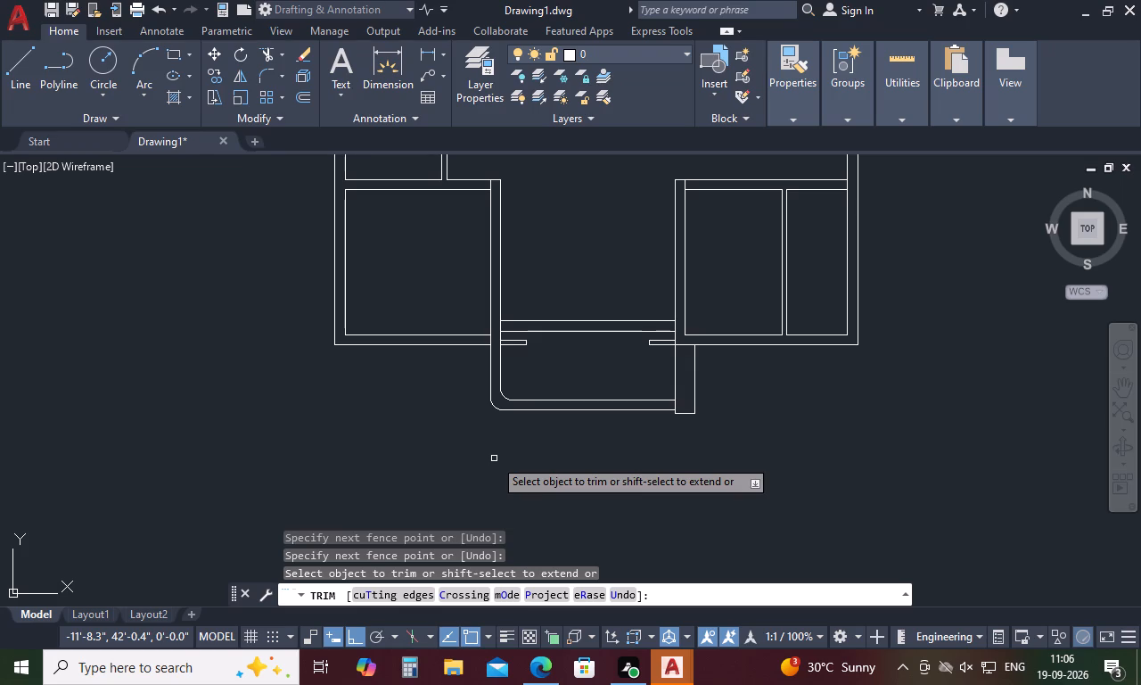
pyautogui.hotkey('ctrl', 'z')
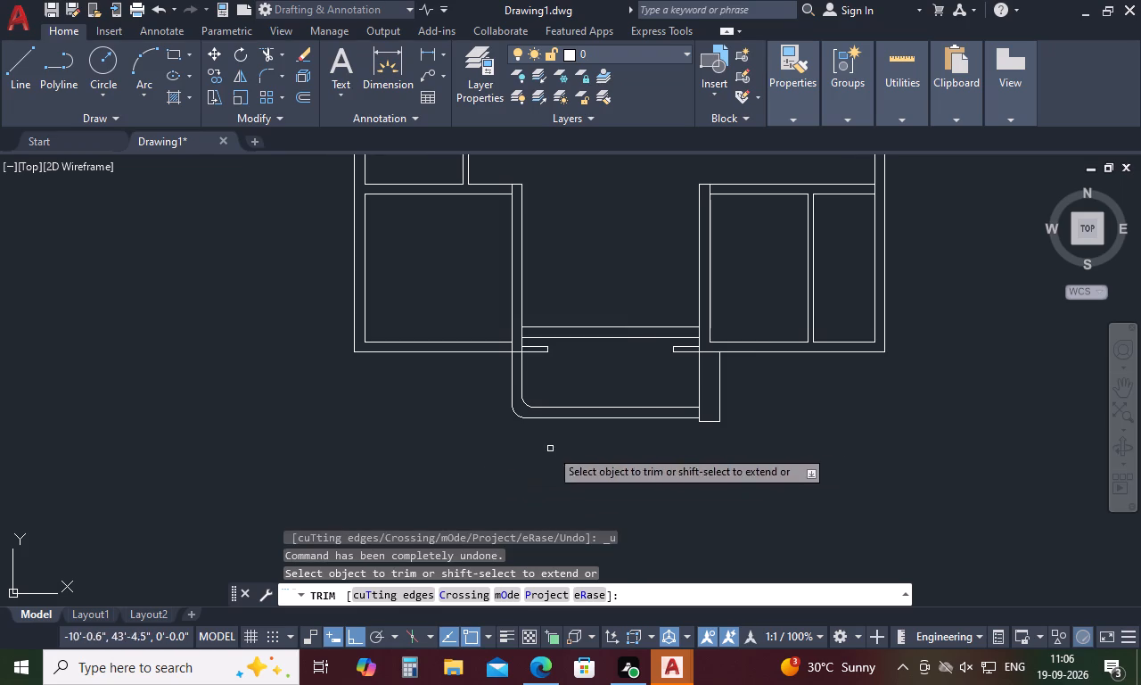
# Trim the outer wall line segment crossing the top of the projection's right wall, between its two vertical lines.
pyautogui.press('t')
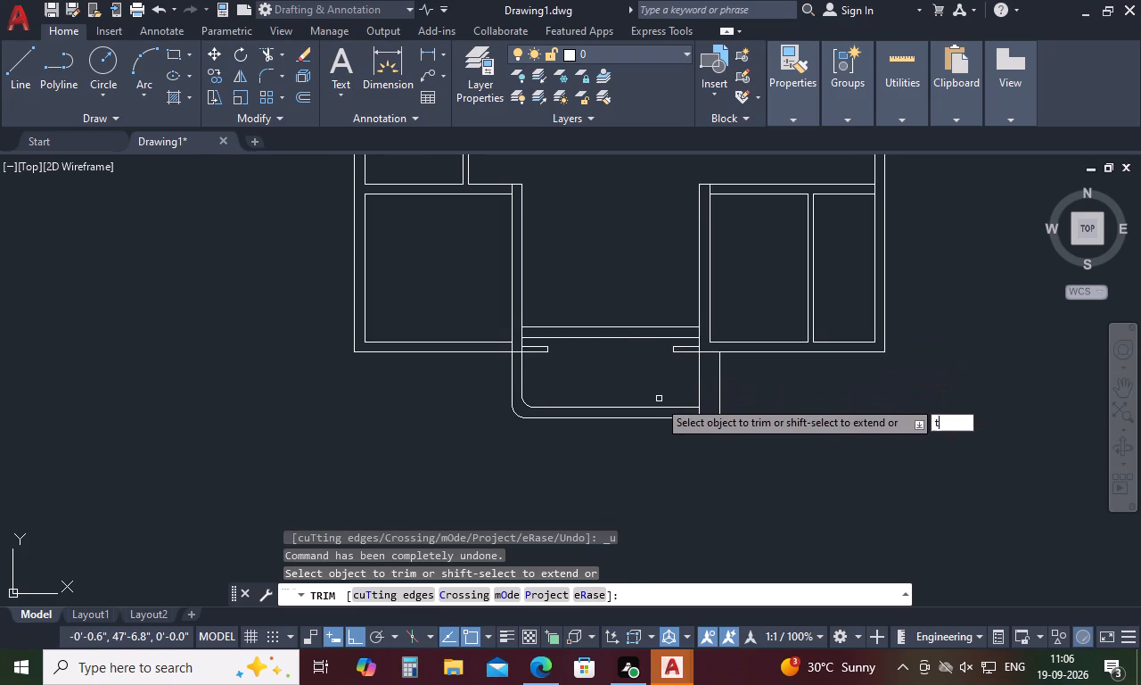
pyautogui.press('r')
pyautogui.press('space')
pyautogui.scroll(2, 702, 348)
pyautogui.click(706, 357)
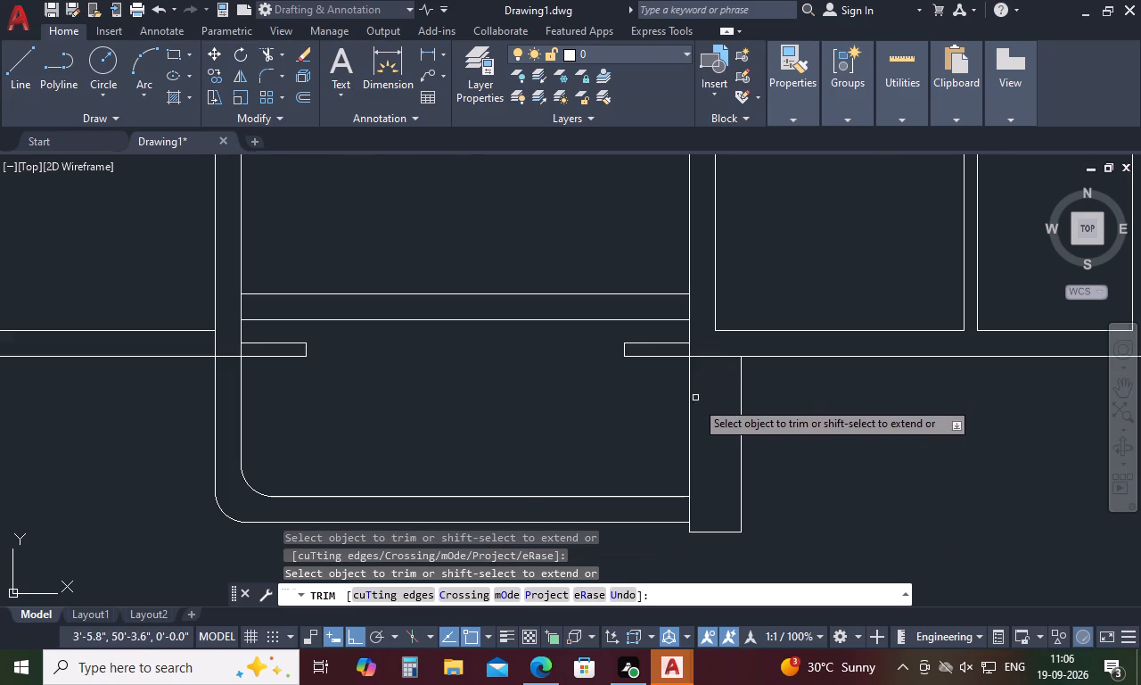
pyautogui.scroll(-3, 601, 449)
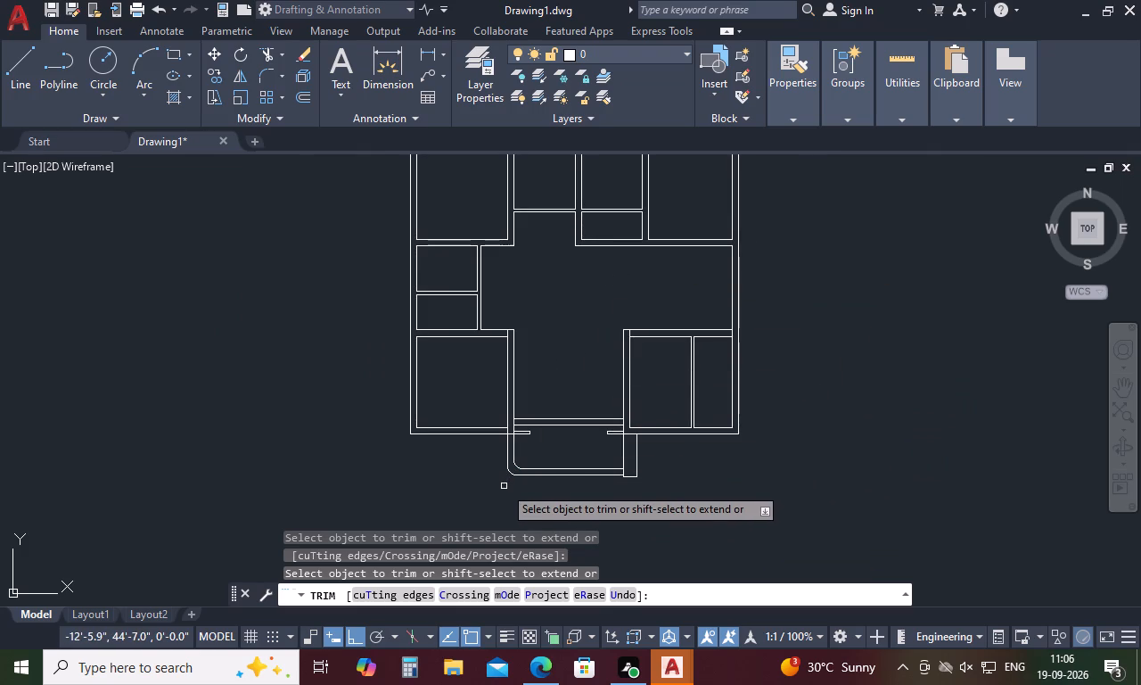
pyautogui.scroll(-1, 504, 486)
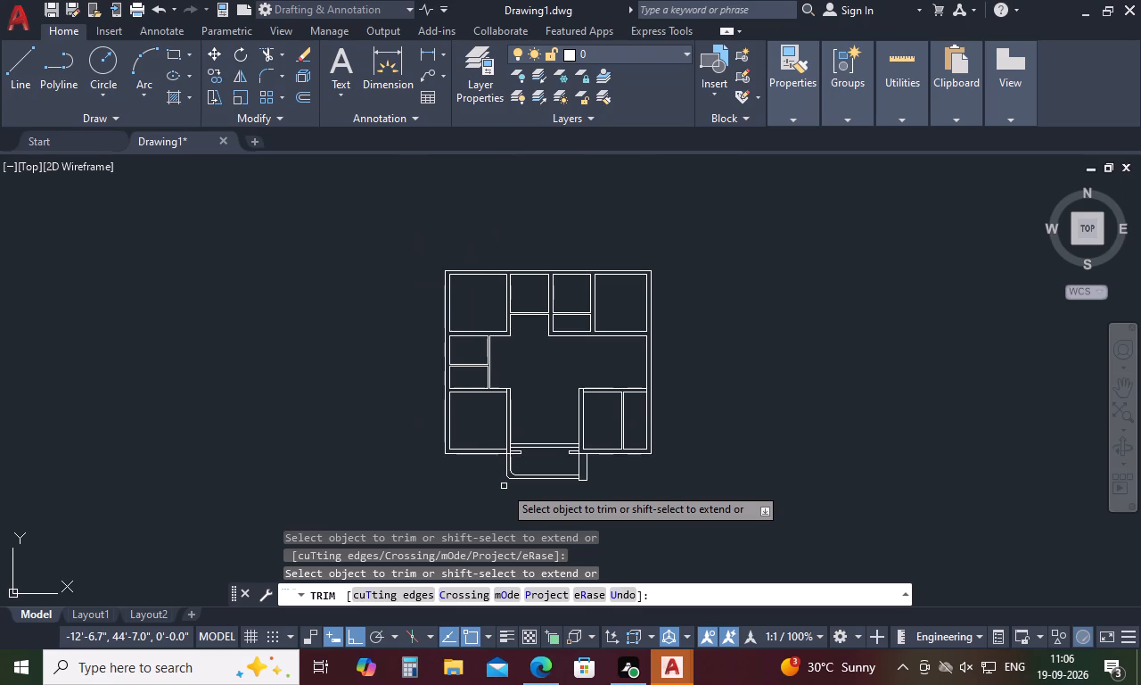
pyautogui.press('Escape')
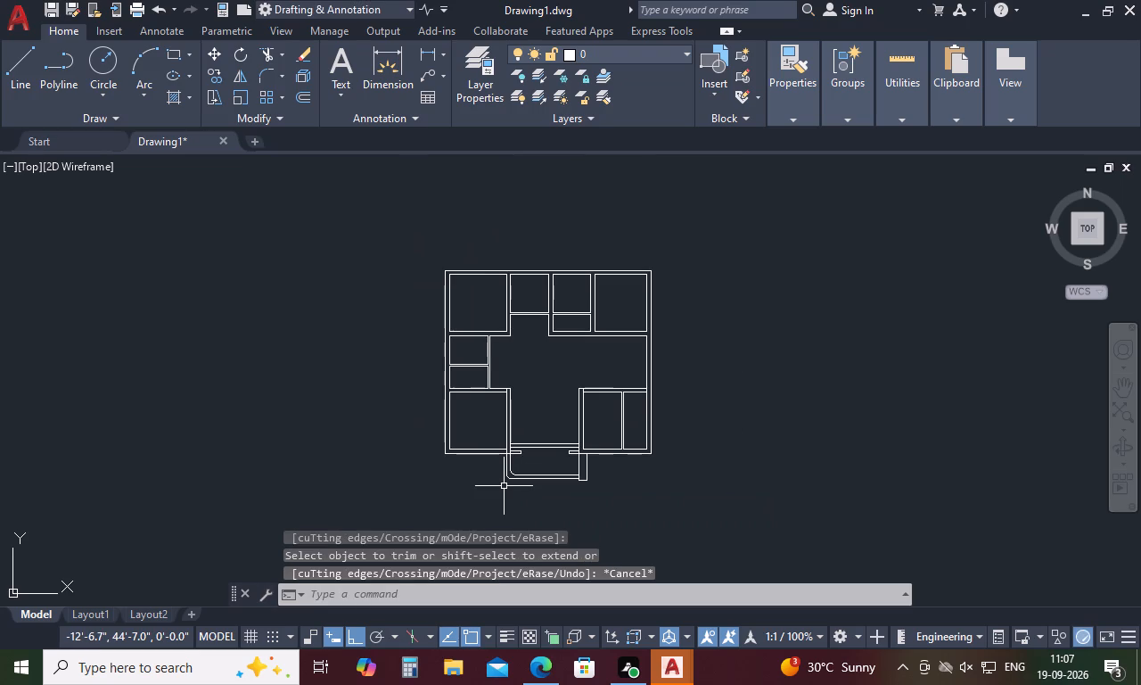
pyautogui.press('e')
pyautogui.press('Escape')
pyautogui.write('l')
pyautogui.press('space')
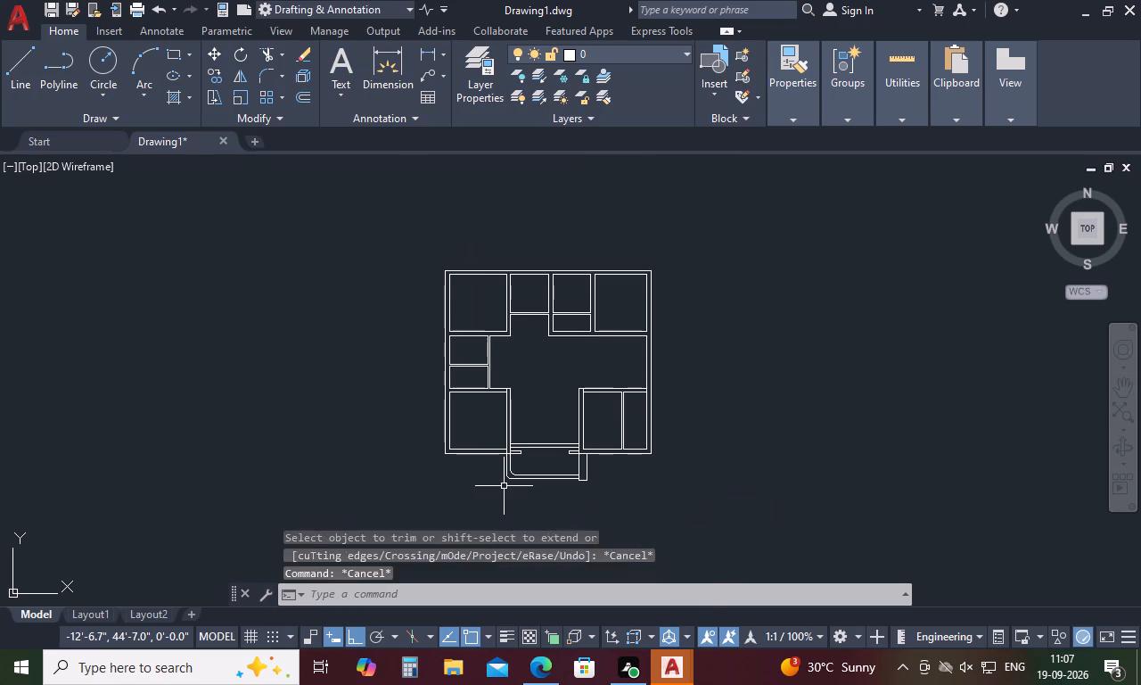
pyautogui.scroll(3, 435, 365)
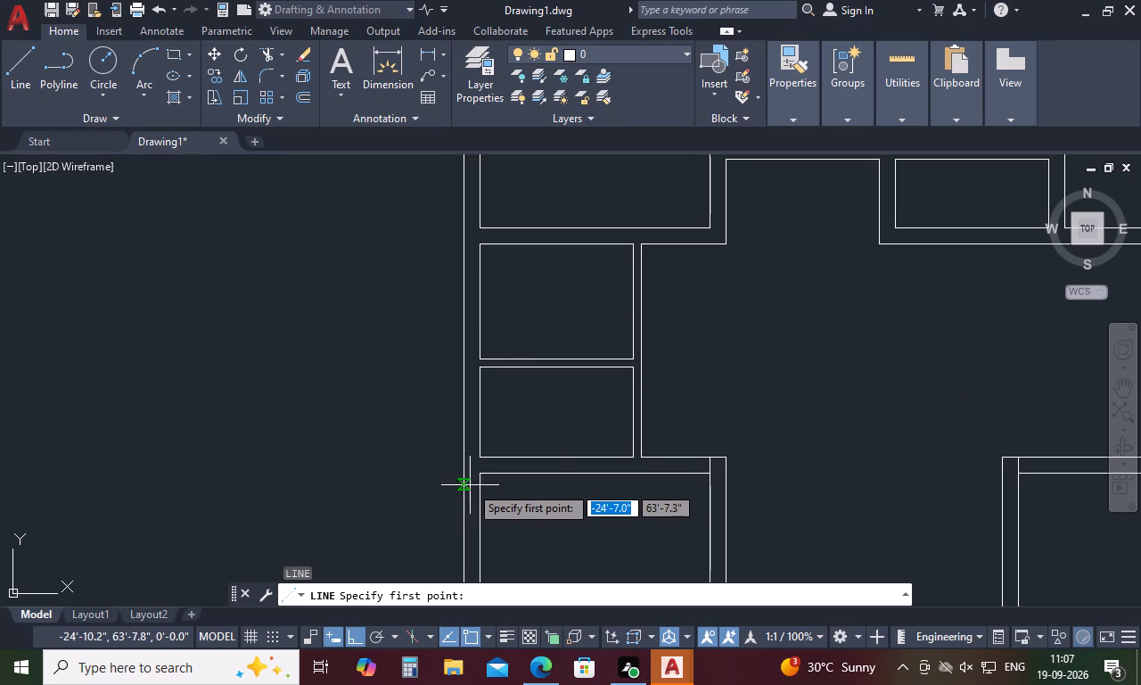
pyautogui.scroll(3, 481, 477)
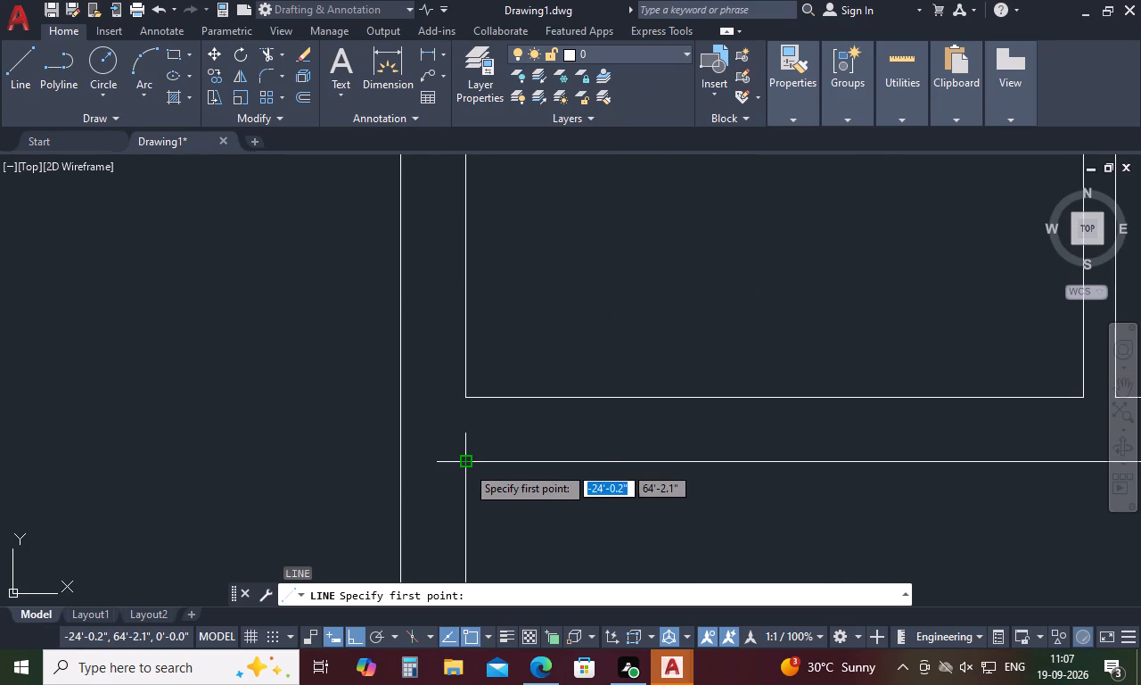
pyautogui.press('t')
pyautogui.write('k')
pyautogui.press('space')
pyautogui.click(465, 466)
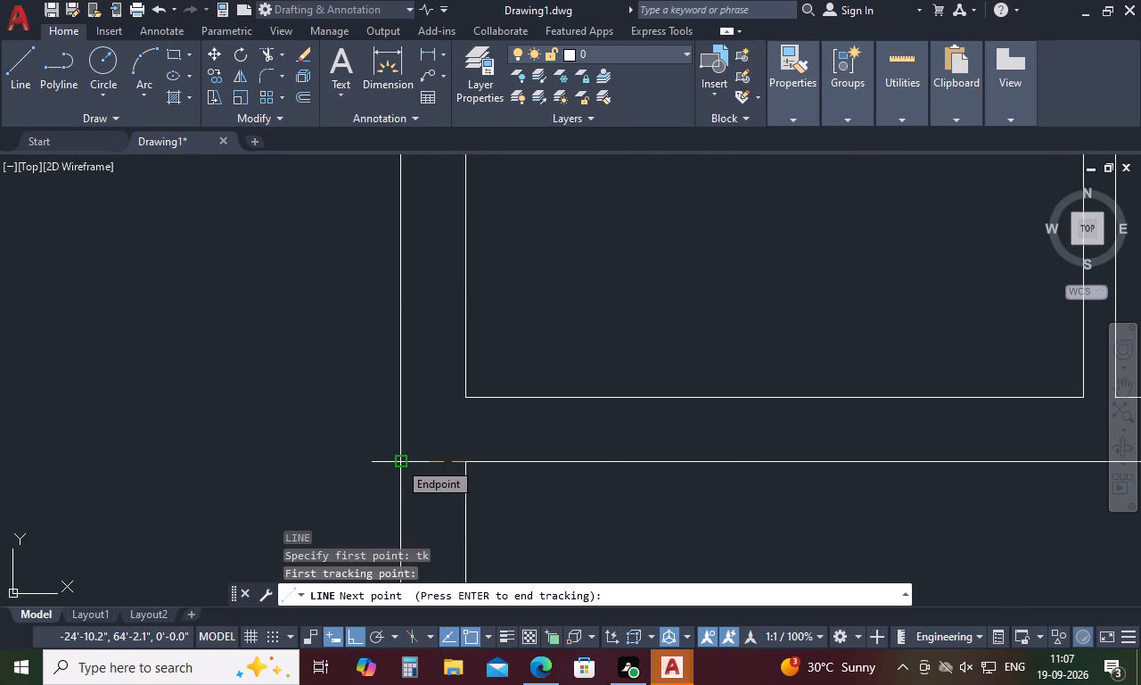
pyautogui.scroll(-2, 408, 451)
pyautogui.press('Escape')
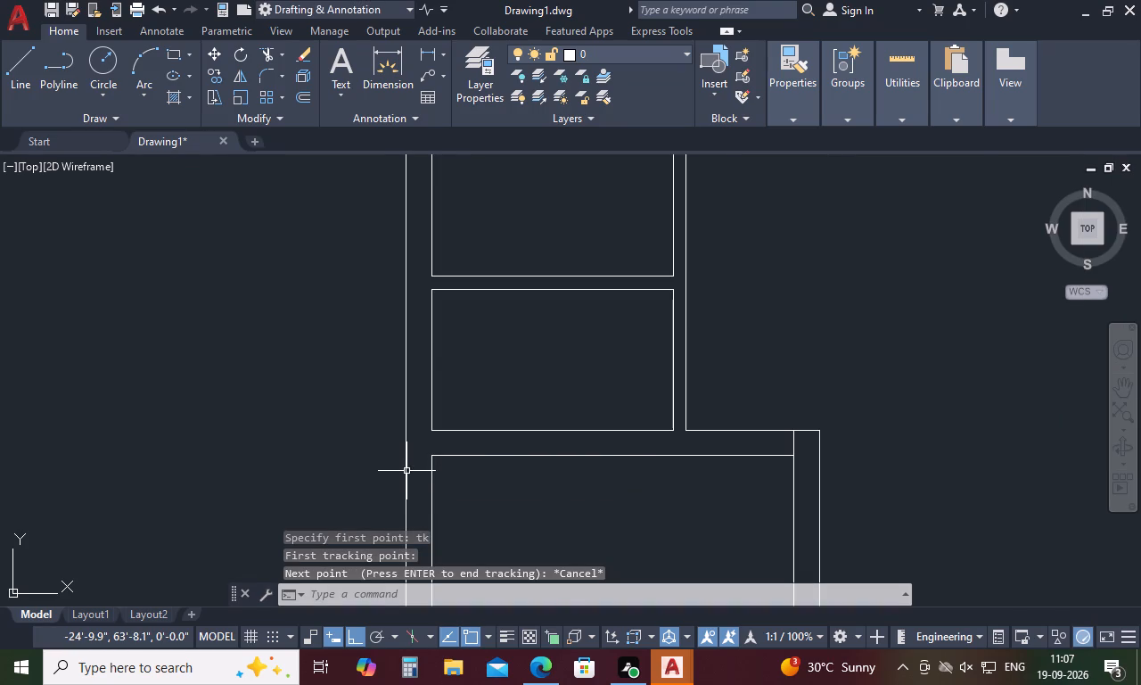
# Draw a 4.5' horizontal line outward from the building's left outer wall, level with the lower-left room's top inner wall line.
pyautogui.scroll(-2, 406, 471)
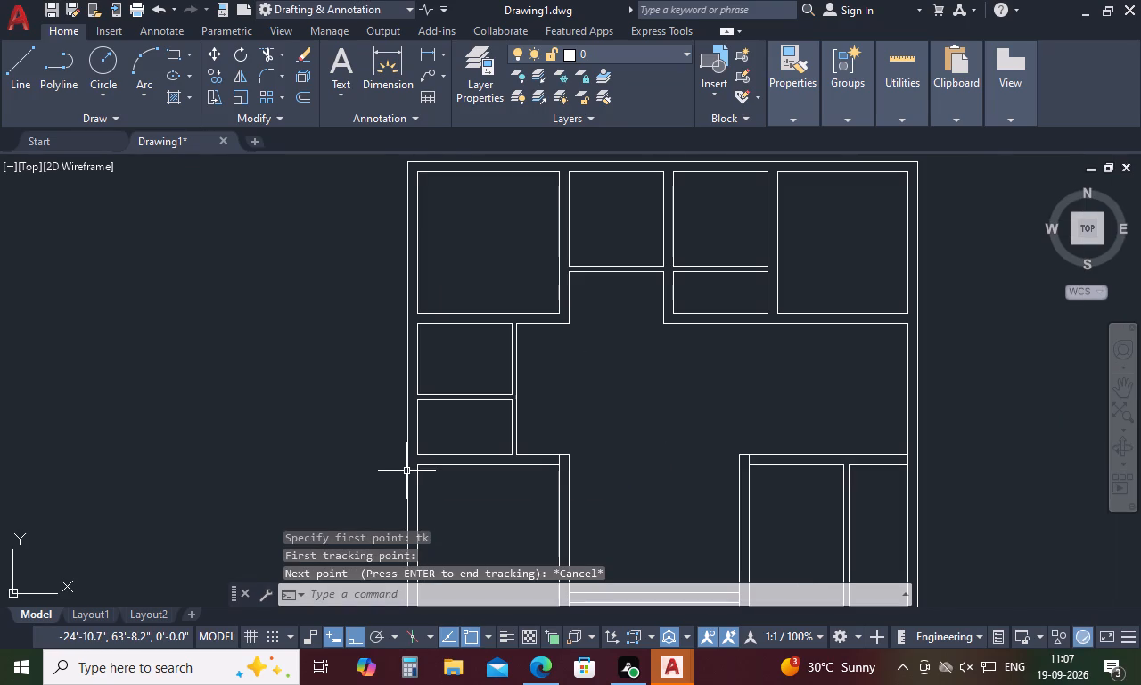
pyautogui.write('l t')
pyautogui.write('k')
pyautogui.press('space')
pyautogui.scroll(3, 405, 475)
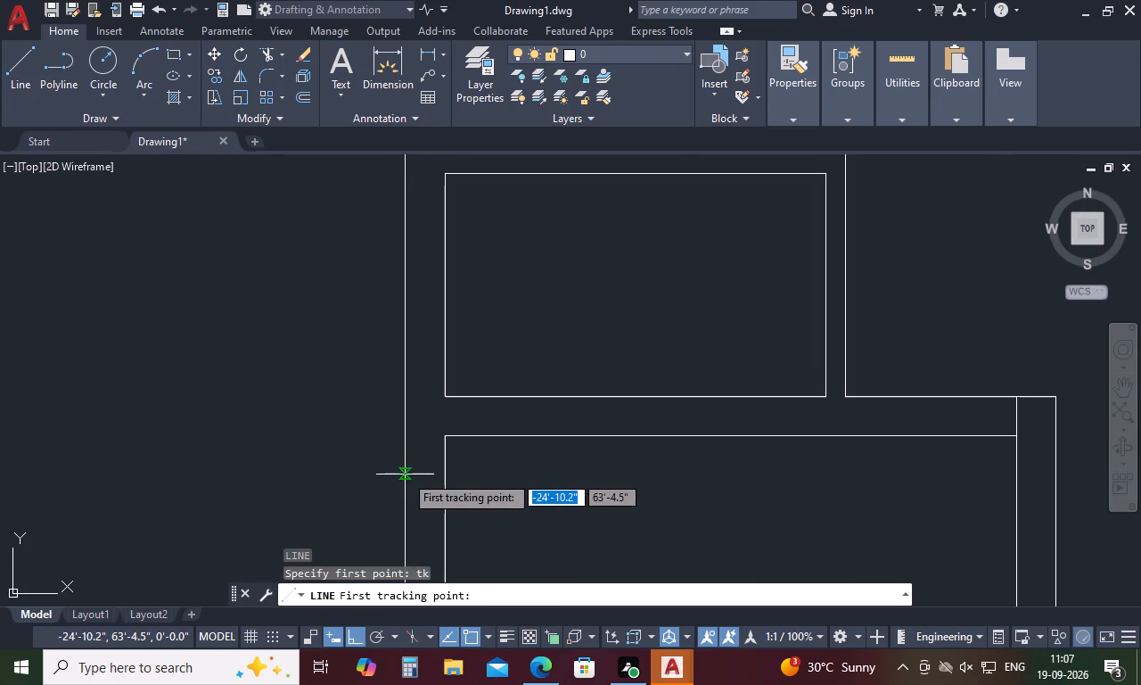
pyautogui.click(447, 437)
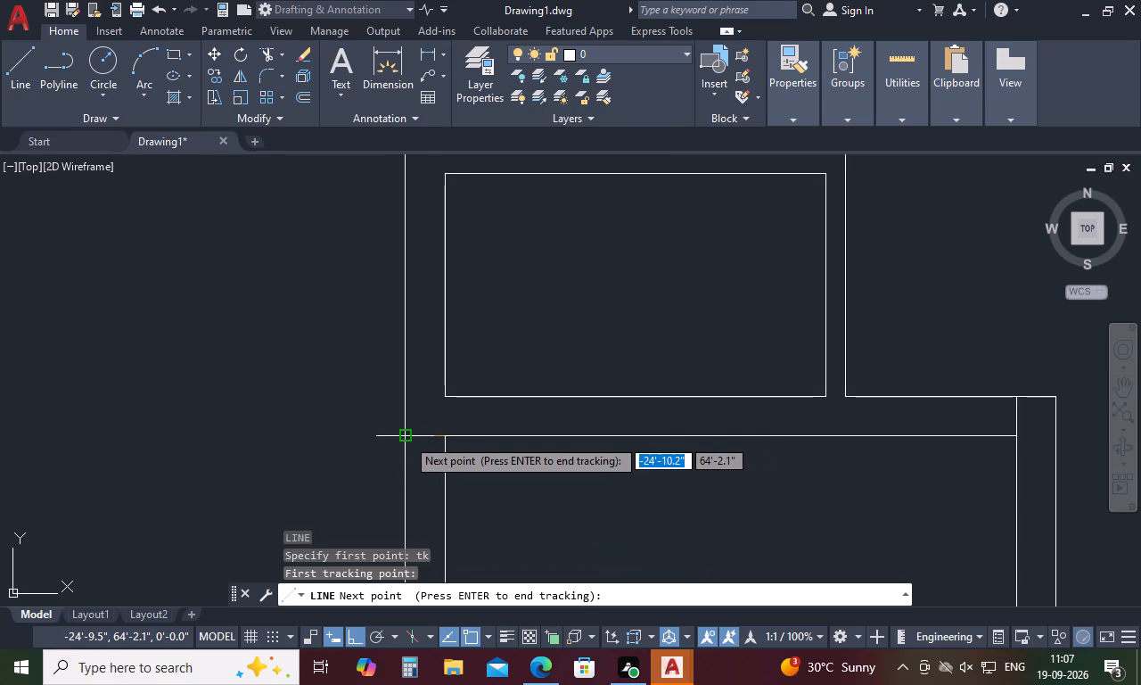
pyautogui.click(406, 438)
pyautogui.press('space')
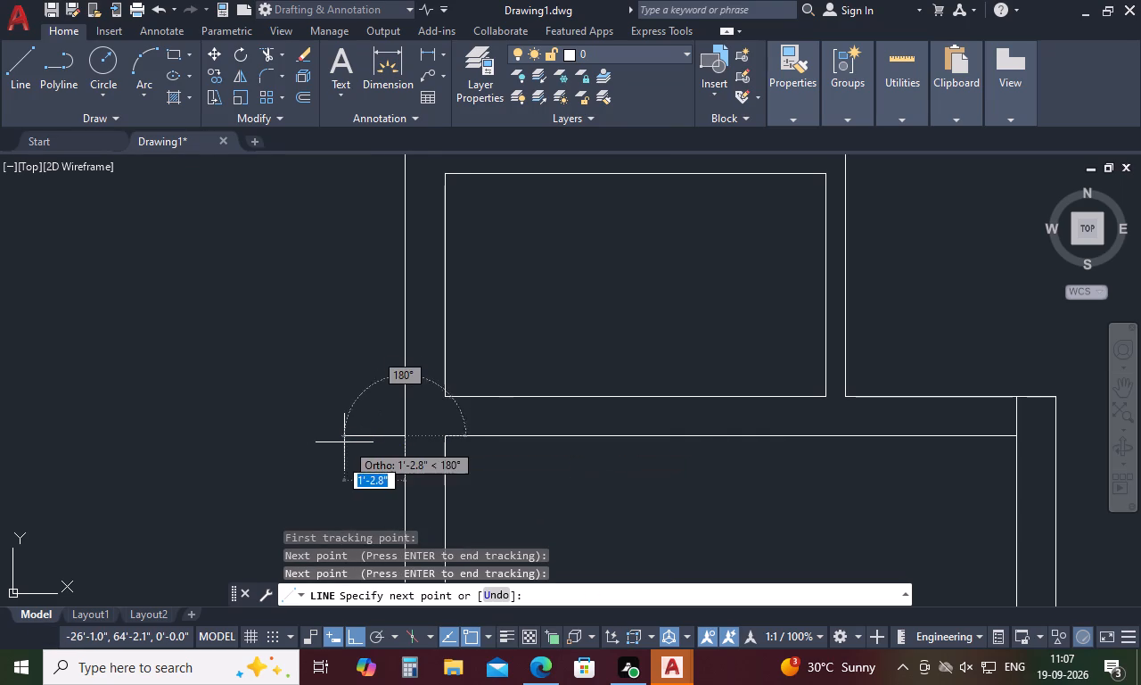
pyautogui.scroll(-3, 301, 442)
pyautogui.press('4')
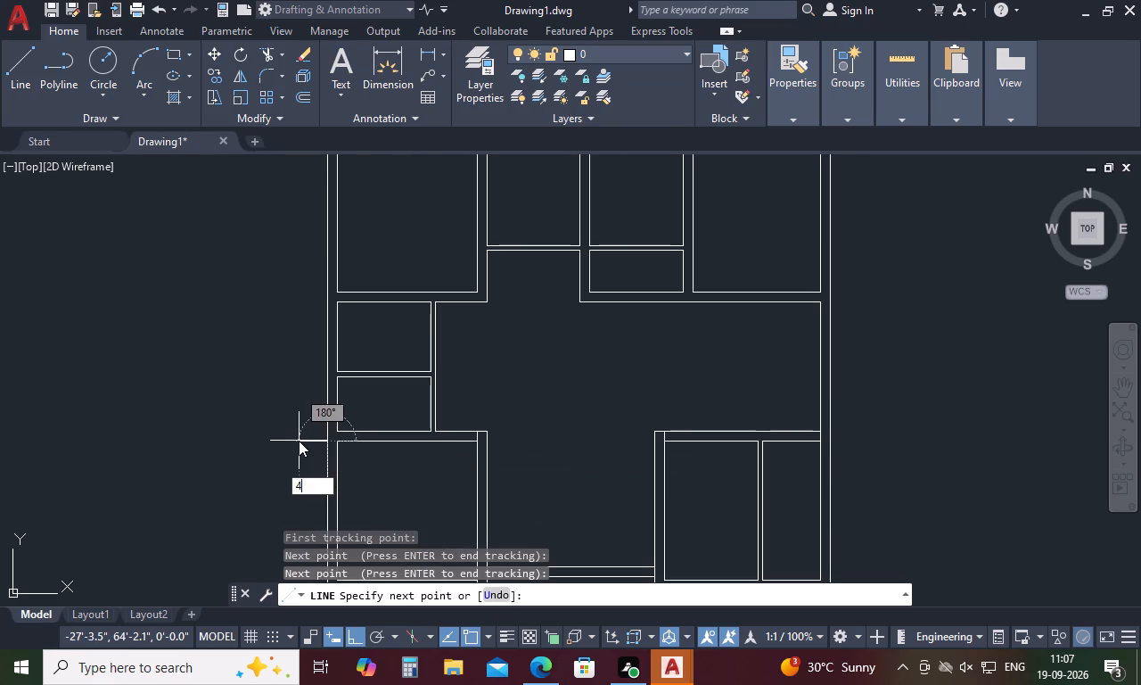
pyautogui.write(".5'")
pyautogui.press('space')
pyautogui.press('Escape')
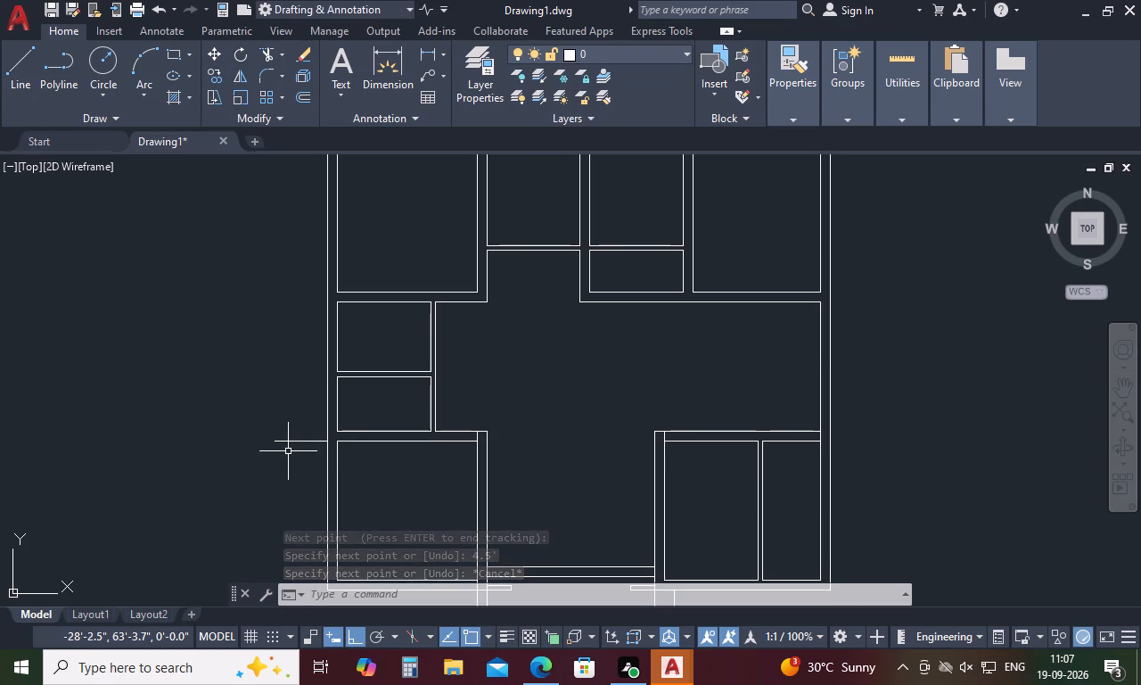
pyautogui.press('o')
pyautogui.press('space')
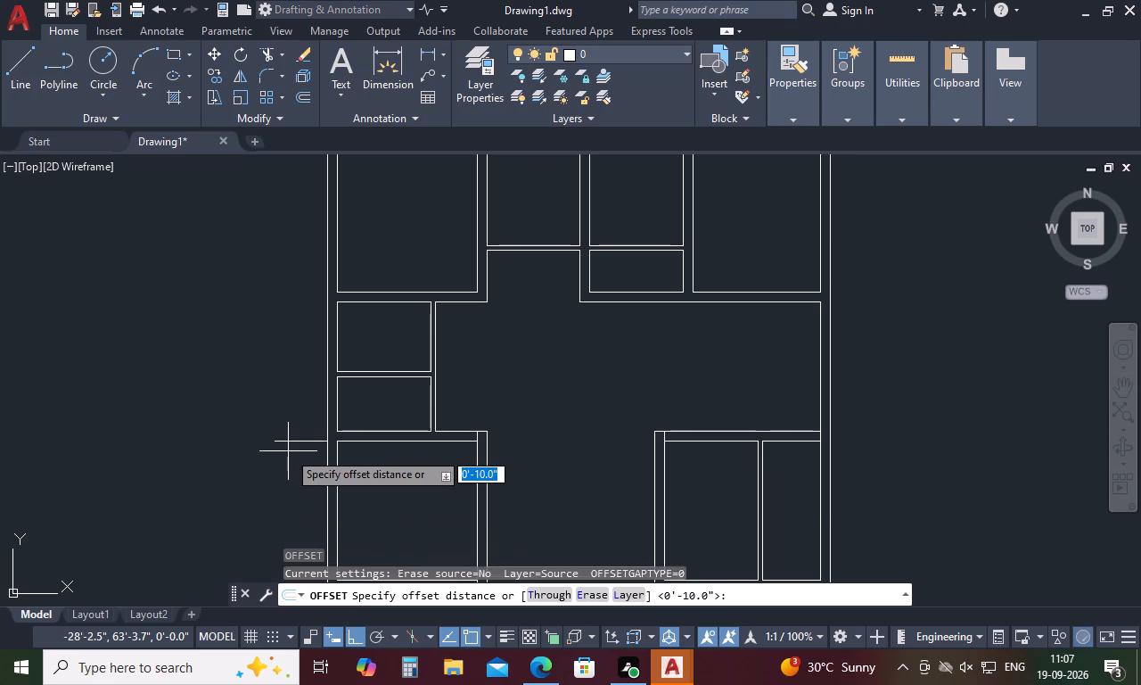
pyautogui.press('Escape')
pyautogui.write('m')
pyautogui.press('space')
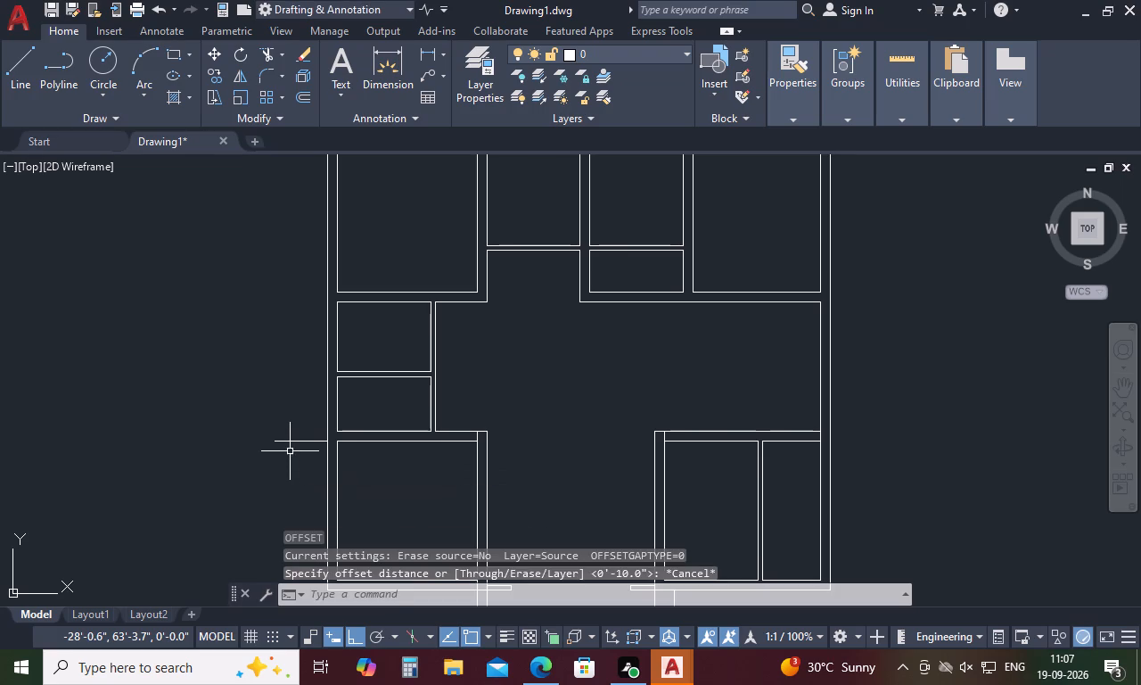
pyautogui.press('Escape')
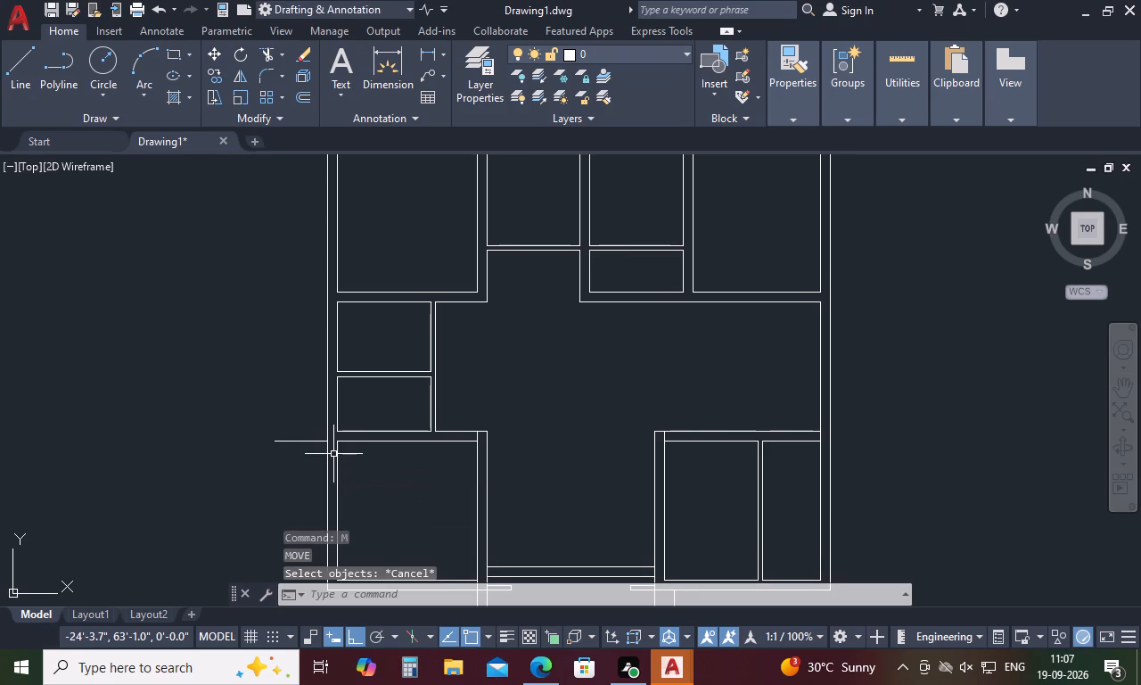
# Draw a 4' horizontal line outward from the left outer wall, level with the upper-left room's bottom inner wall line.
pyautogui.write('l')
pyautogui.press('space')
pyautogui.press('t')
pyautogui.write('k')
pyautogui.press('space')
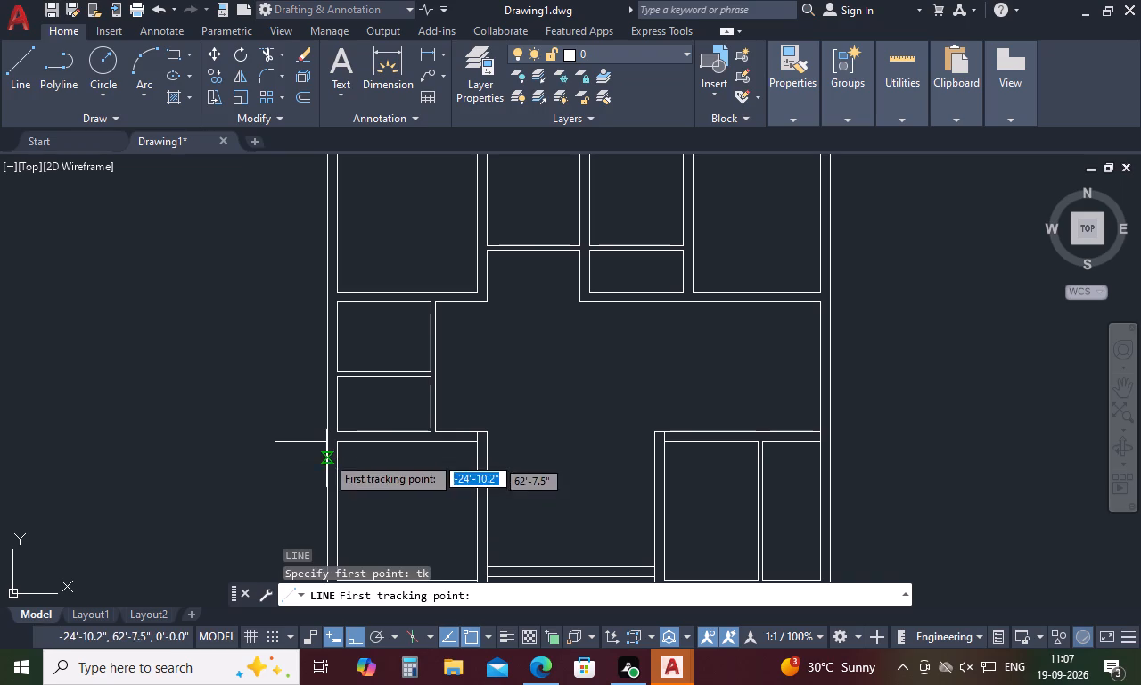
pyautogui.scroll(1, 338, 291)
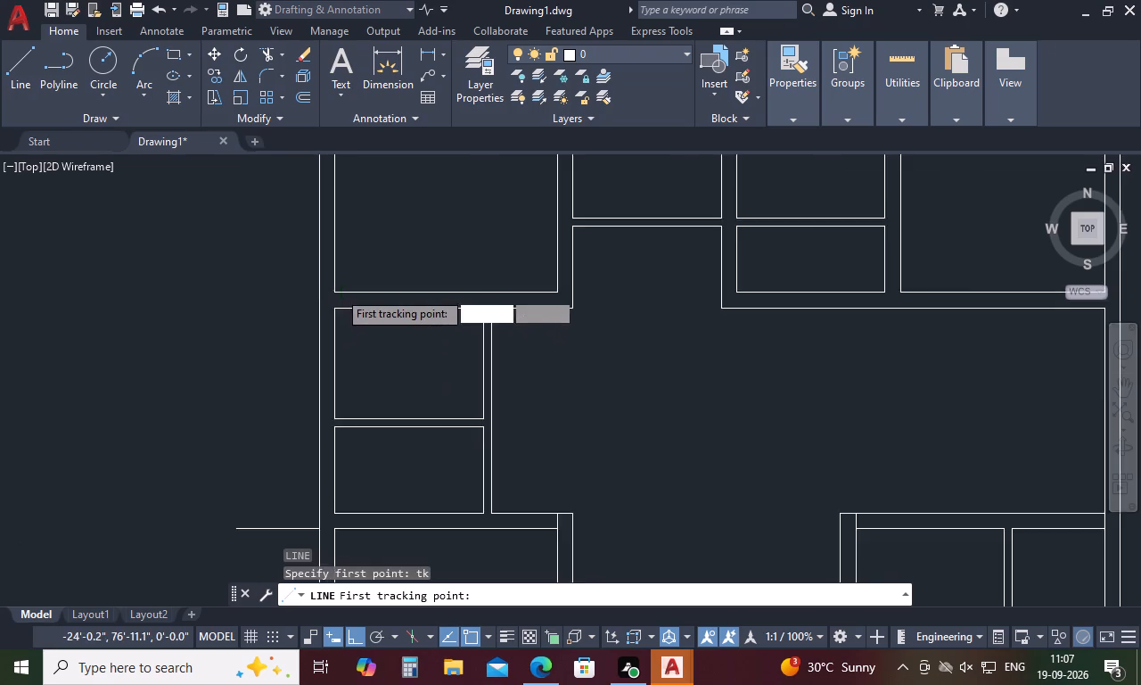
pyautogui.scroll(2, 338, 291)
pyautogui.click(328, 293)
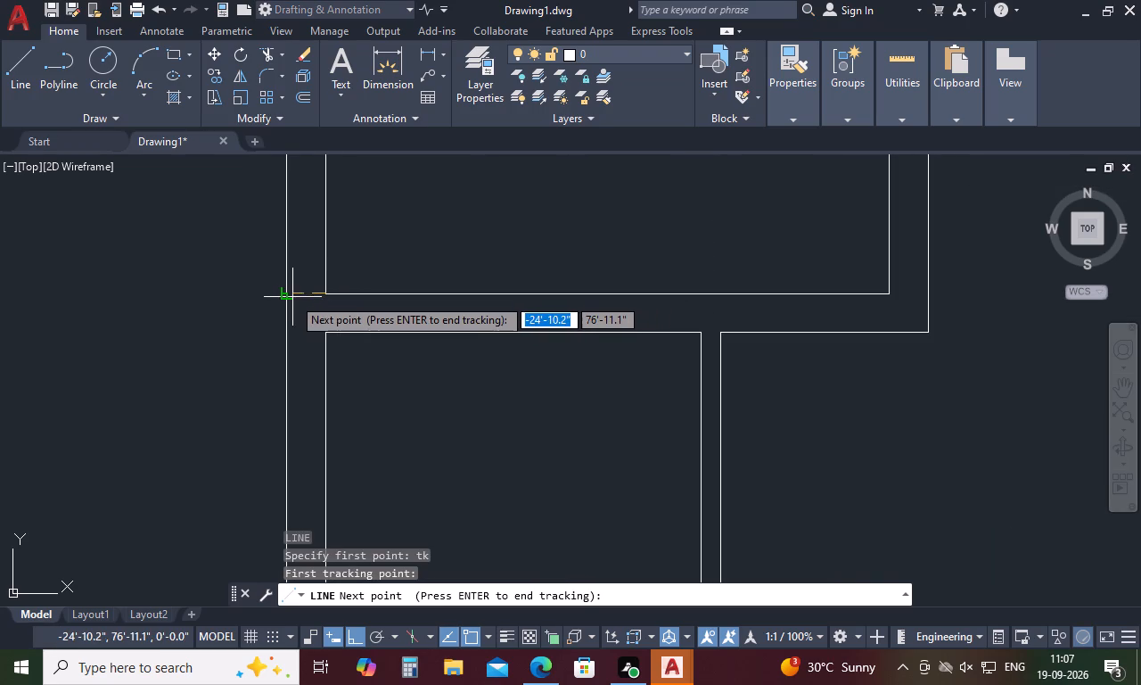
pyautogui.click(289, 295)
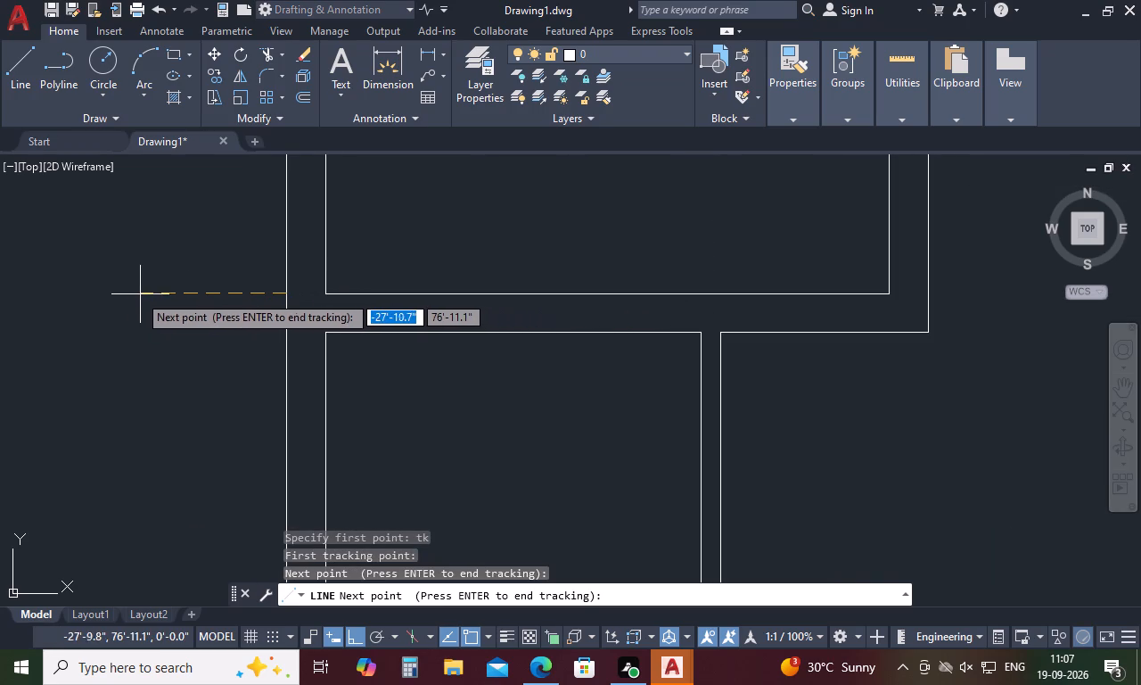
pyautogui.press('space')
pyautogui.press('4')
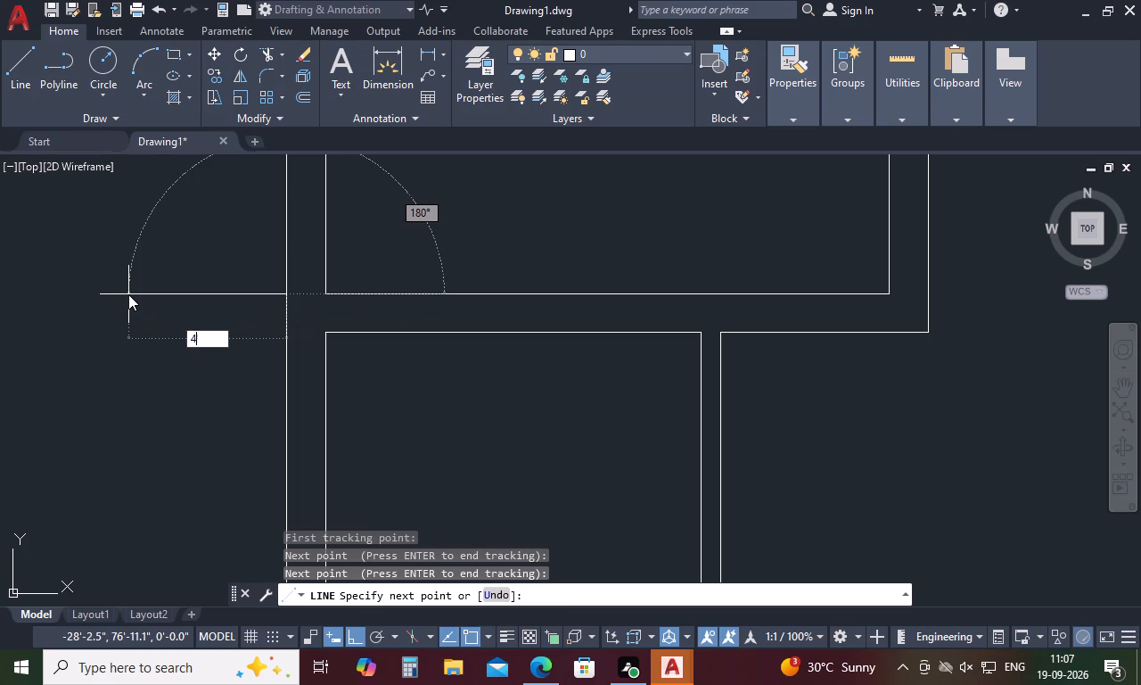
pyautogui.press("'")
pyautogui.press('space')
pyautogui.press('Escape')
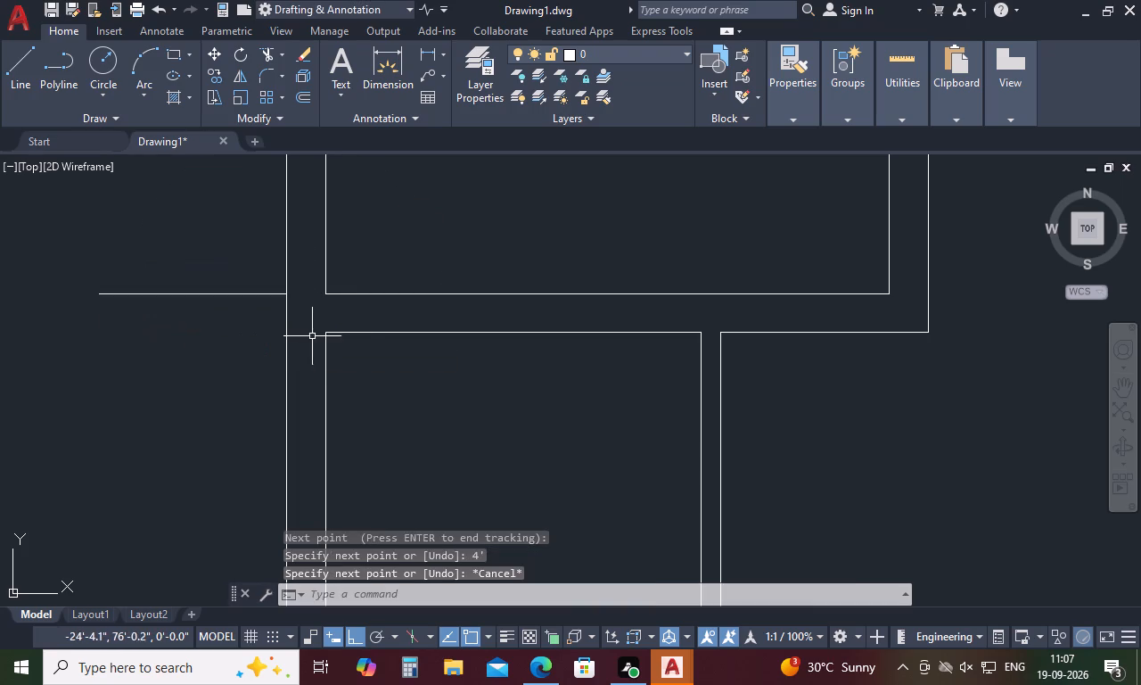
# Offset the two horizontal lines outside the left outer wall by 10", the upper one downward and the lower one upward.
pyautogui.scroll(-3, 347, 325)
pyautogui.press('o')
pyautogui.press('space')
pyautogui.write('10')
pyautogui.press('space')
pyautogui.click(311, 318)
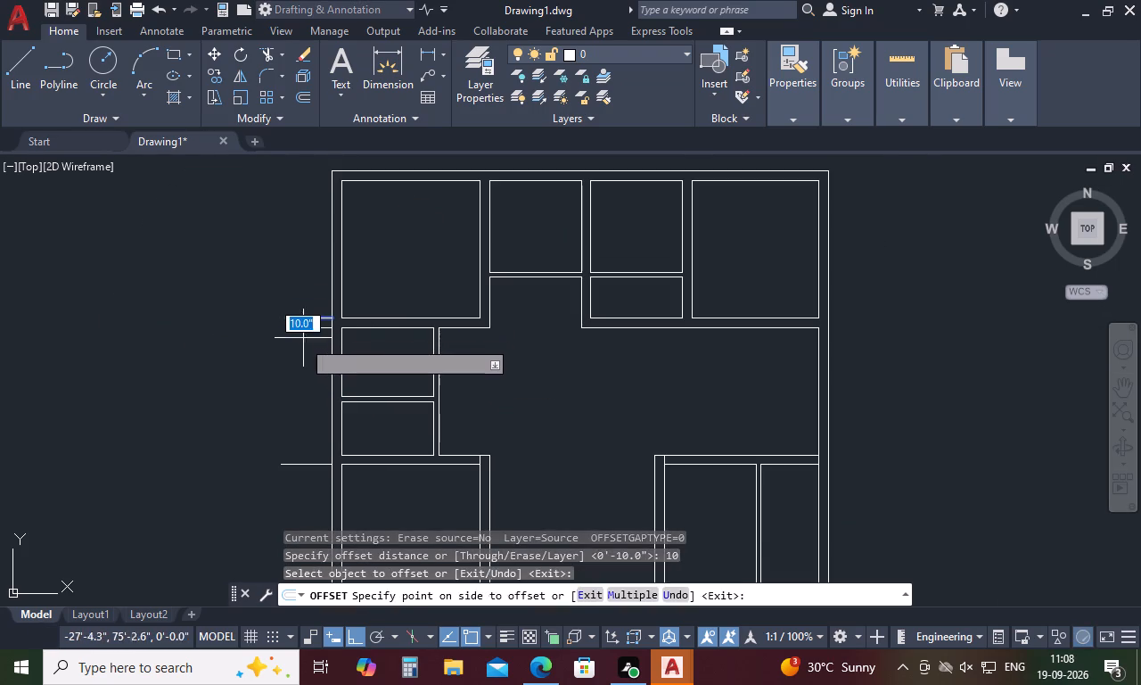
pyautogui.click(302, 341)
pyautogui.click(291, 465)
pyautogui.click(298, 445)
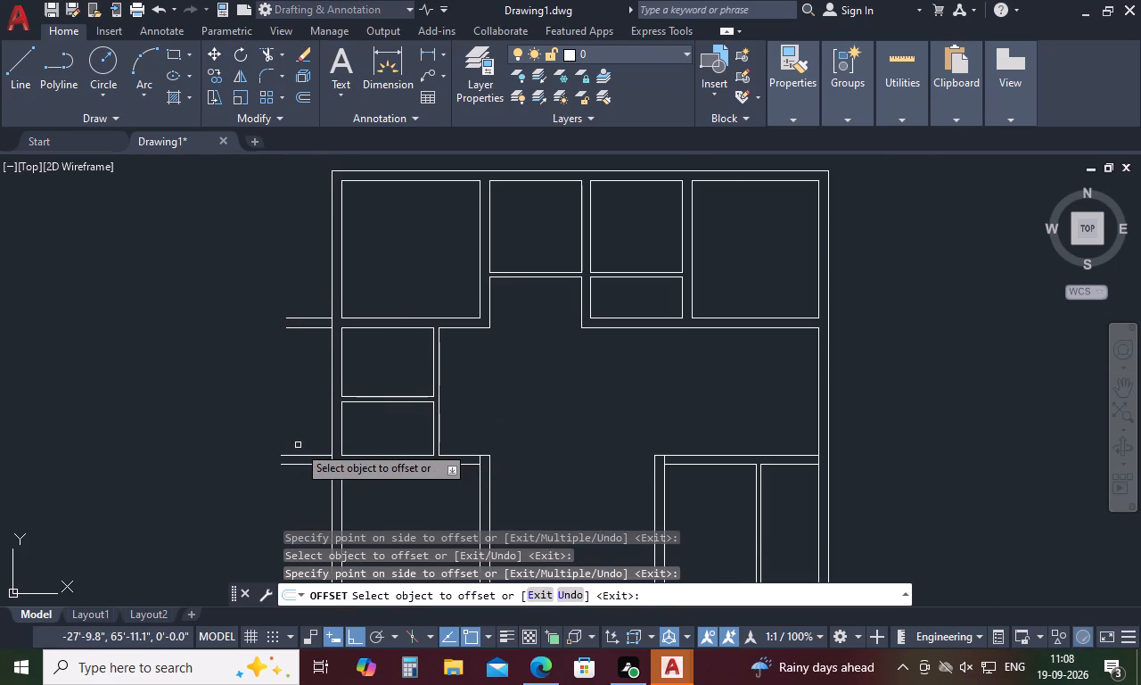
pyautogui.press('space')
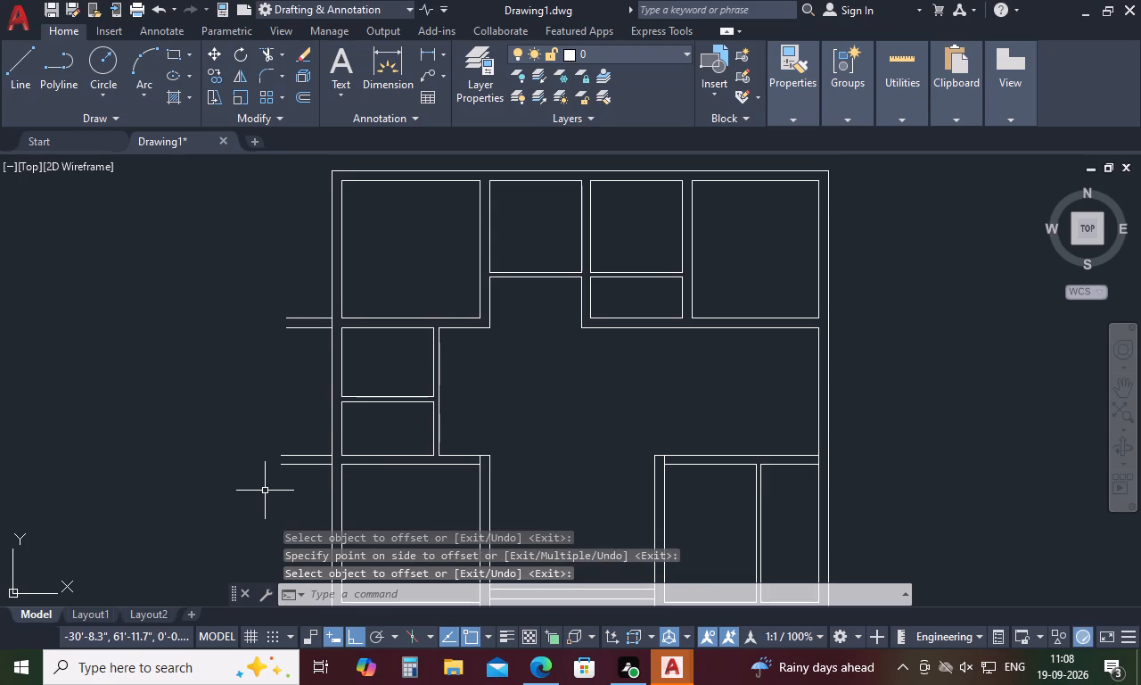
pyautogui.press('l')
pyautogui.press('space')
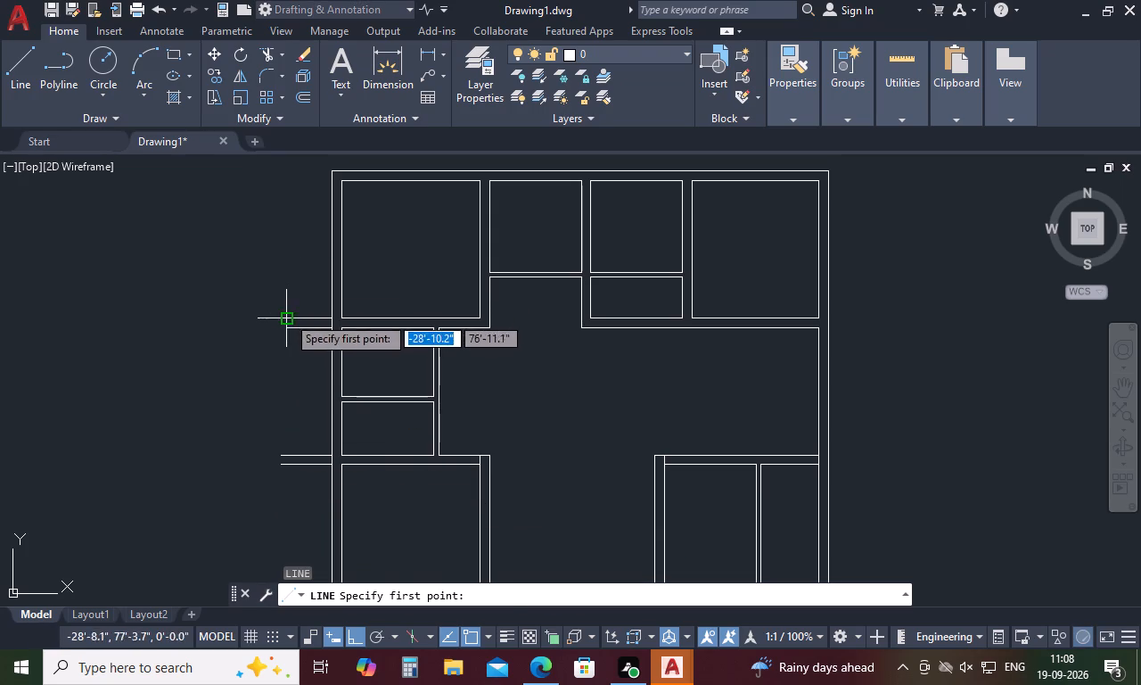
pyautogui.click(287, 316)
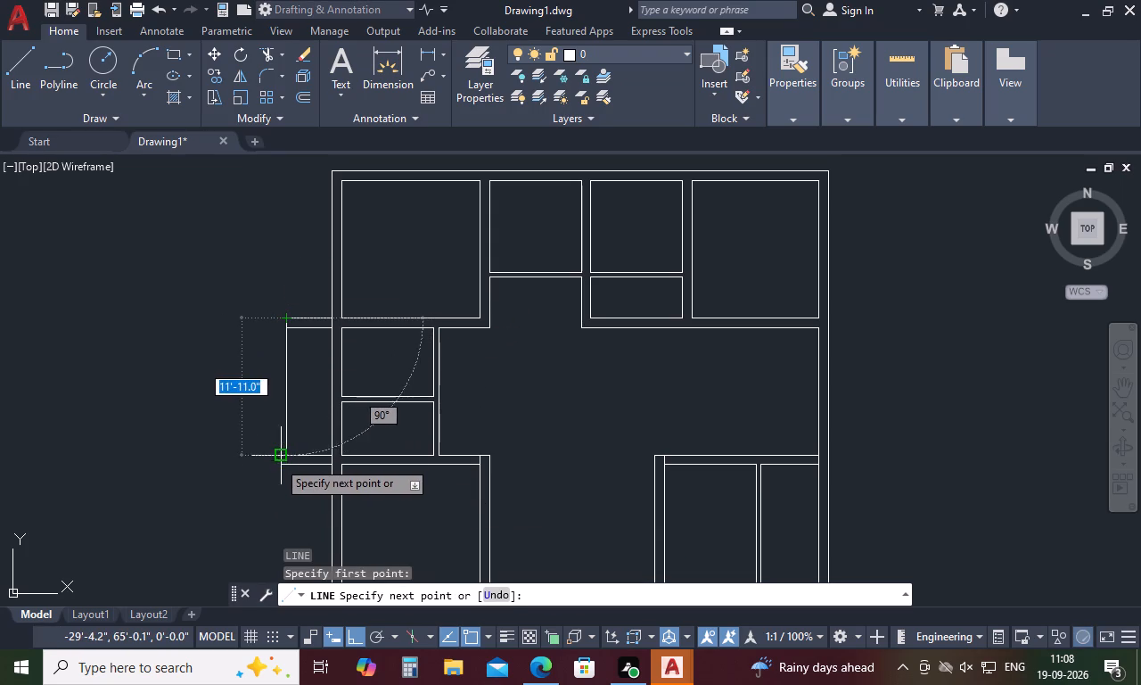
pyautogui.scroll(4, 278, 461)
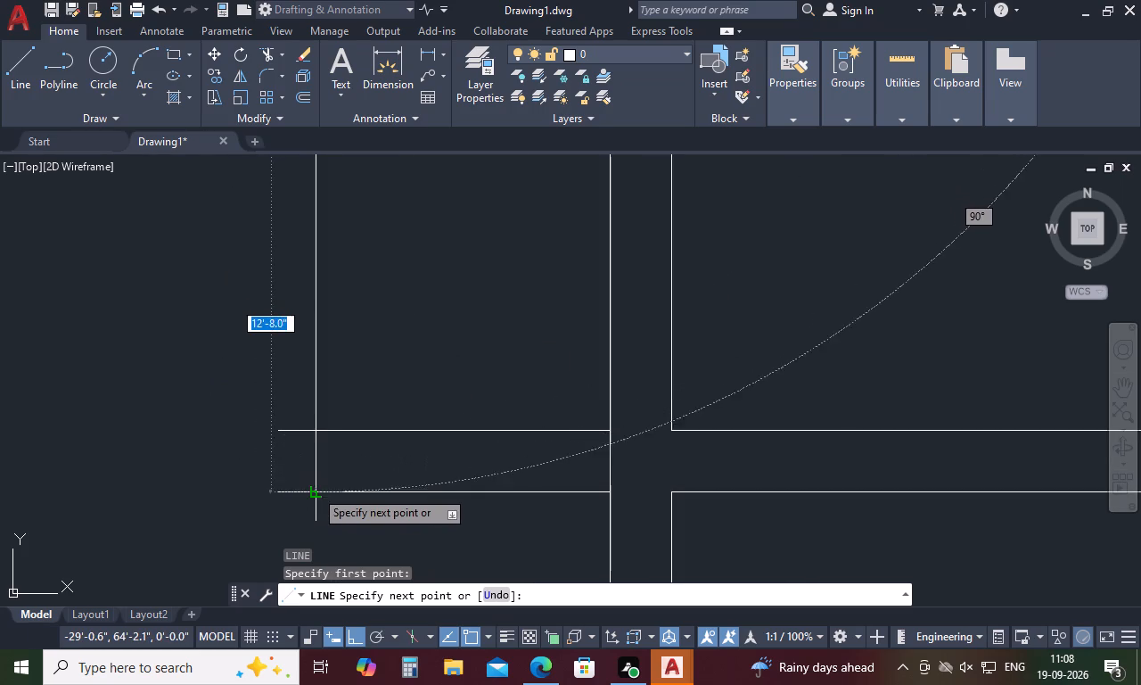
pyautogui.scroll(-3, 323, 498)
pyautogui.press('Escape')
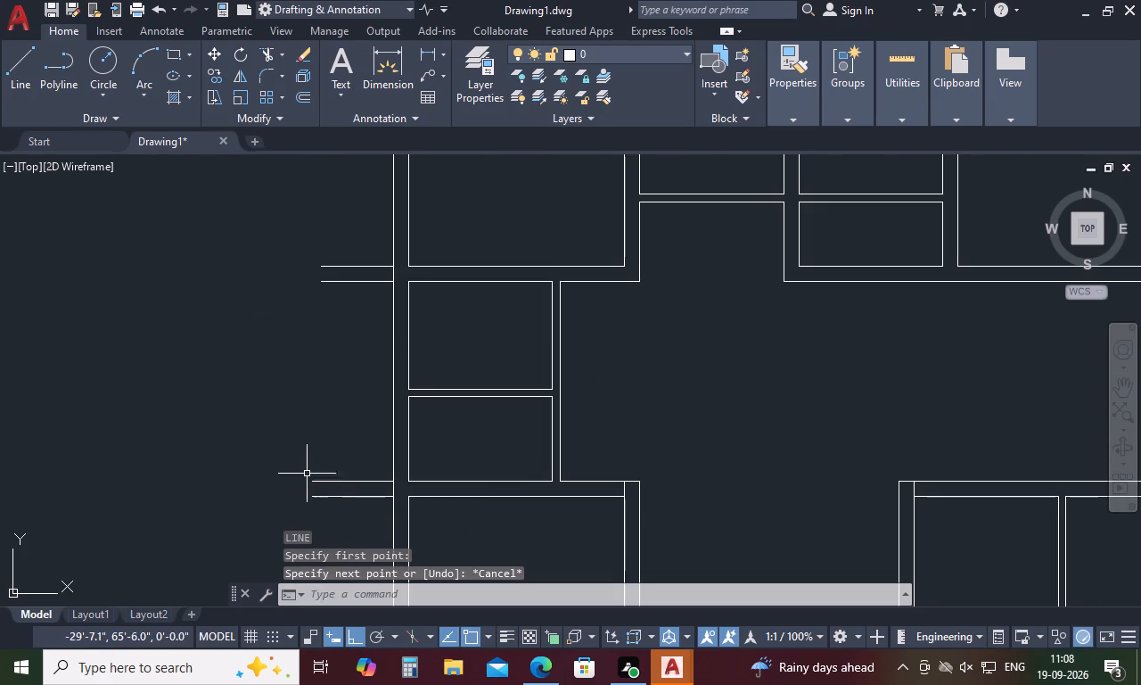
# Draw a vertical line from the outer end of the left projection's lowest line up past its two upper horizontal lines.
pyautogui.write('l')
pyautogui.press('space')
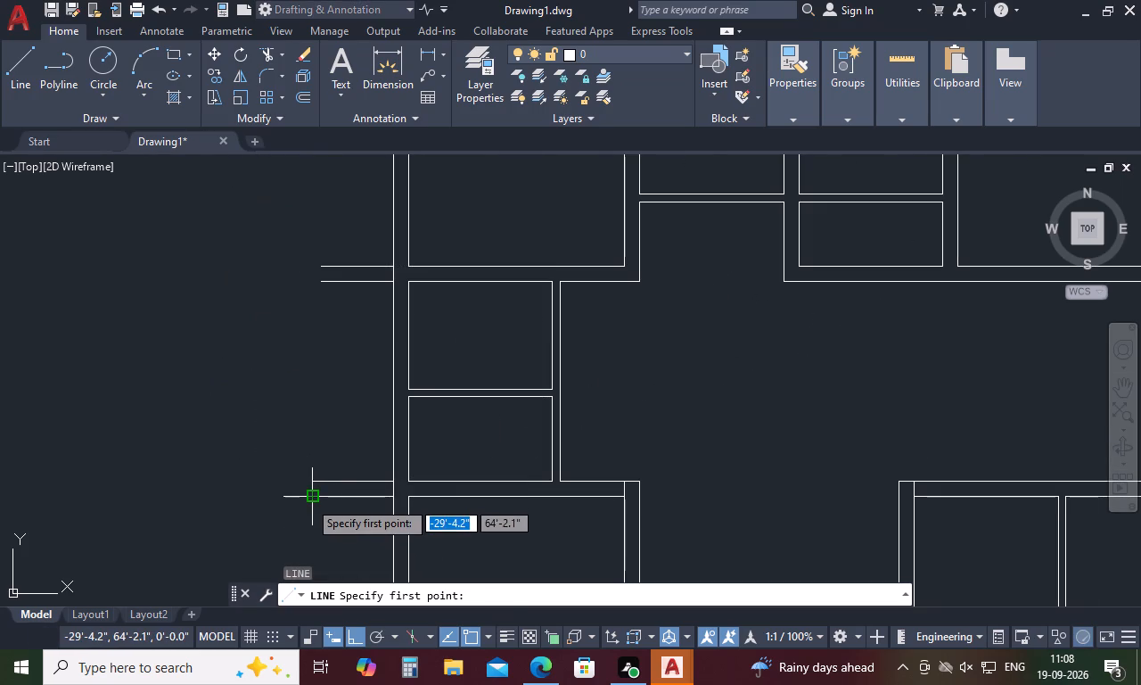
pyautogui.click(308, 500)
pyautogui.click(274, 138)
pyautogui.click(272, 197)
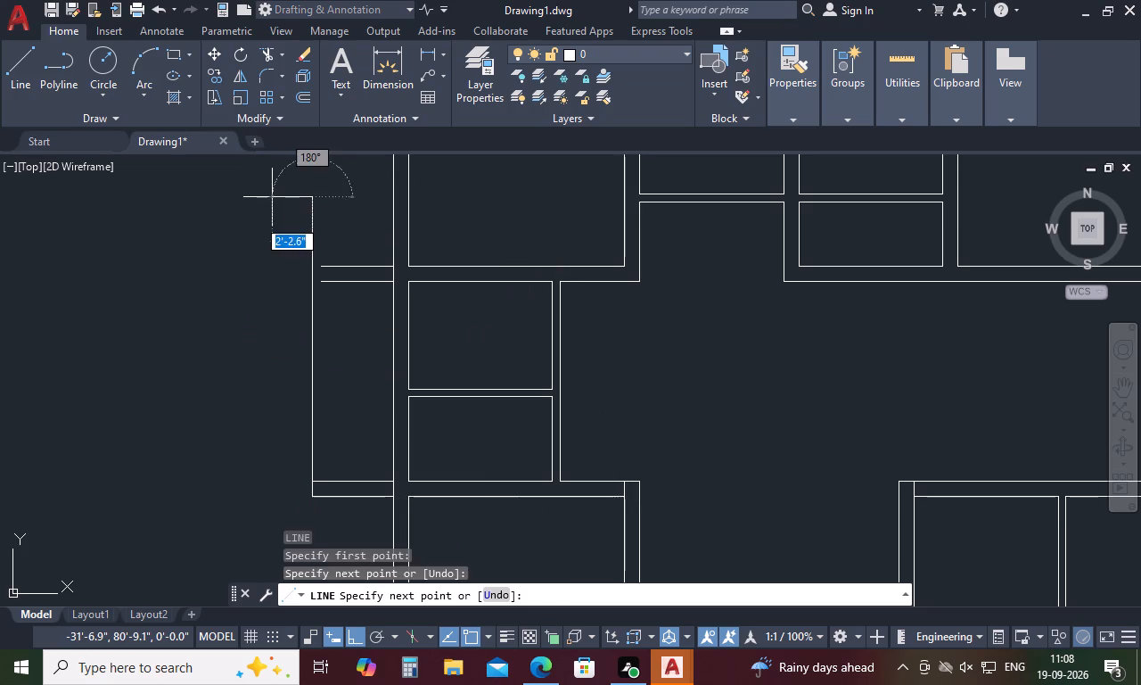
pyautogui.press('Escape')
# Extend the left projection's two upper horizontal lines outward to the new vertical line.
pyautogui.press('e')
pyautogui.write('x')
pyautogui.press('space')
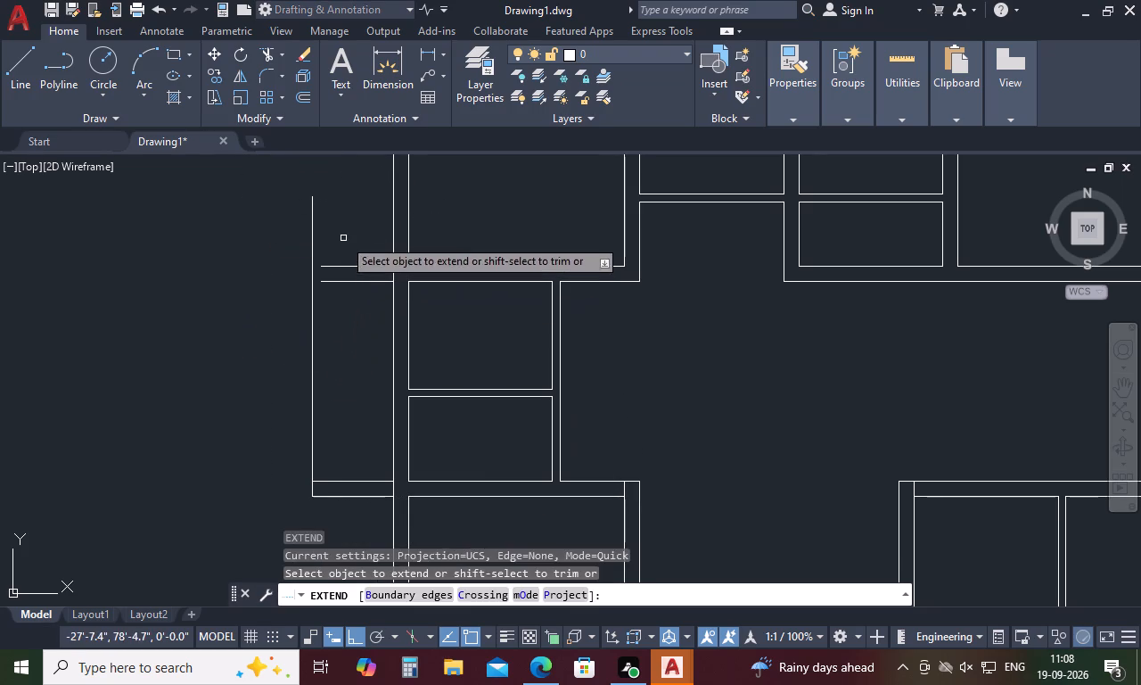
pyautogui.moveTo(343, 238); pyautogui.dragTo(345, 326)
pyautogui.press('Escape')
# Trim the part of the projection's vertical line that sticks out above its top horizontal line.
pyautogui.write('tr')
pyautogui.press('space')
pyautogui.moveTo(314, 209); pyautogui.dragTo(297, 231)
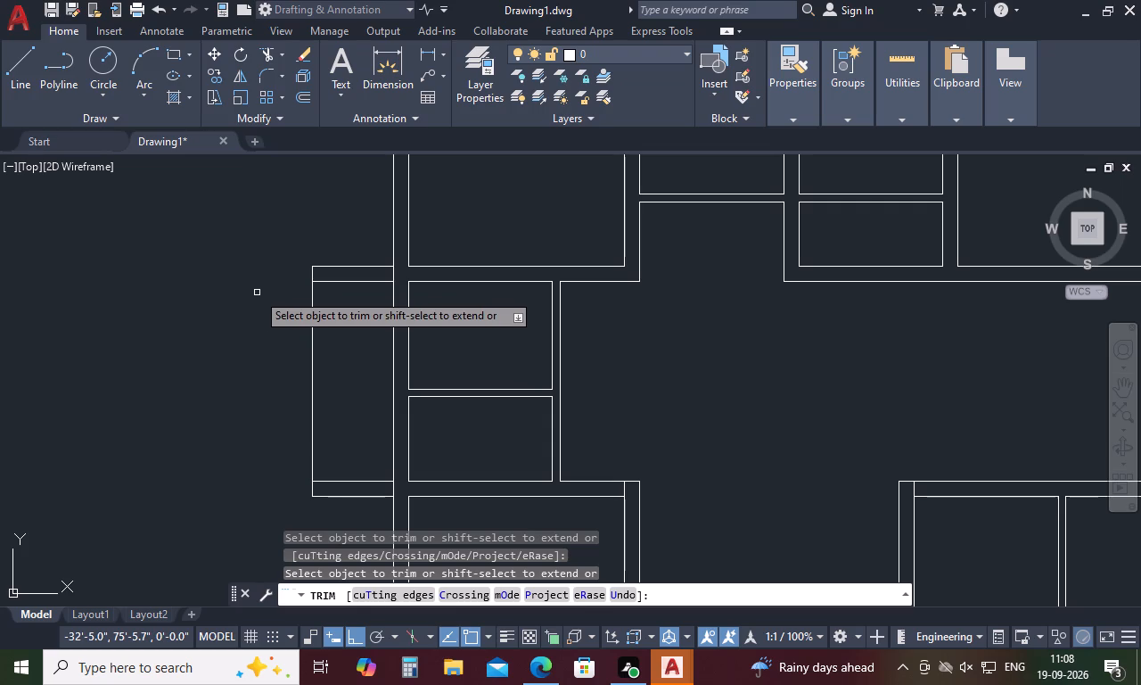
pyautogui.scroll(-3, 318, 345)
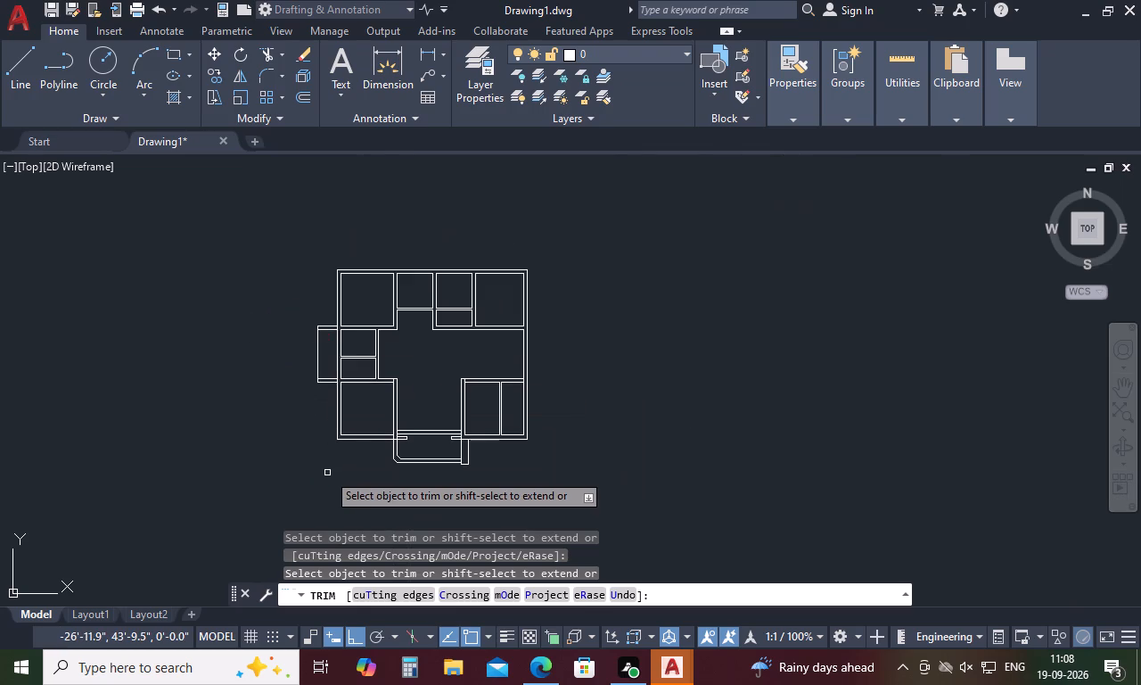
pyautogui.press('Escape')
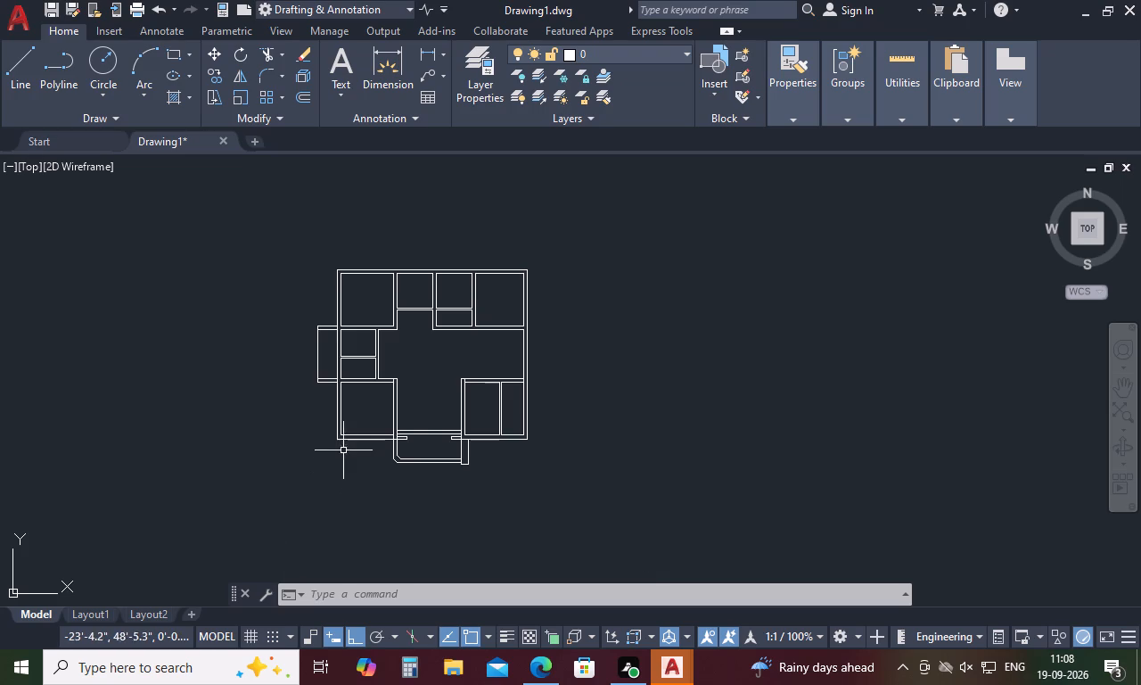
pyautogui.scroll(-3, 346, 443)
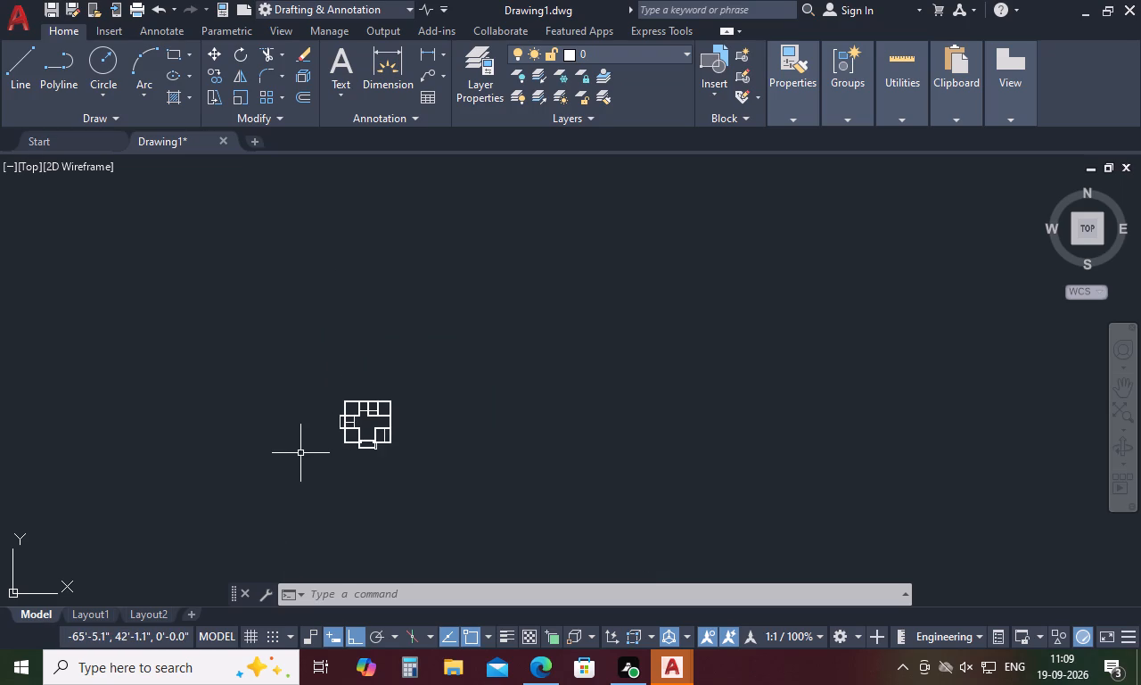
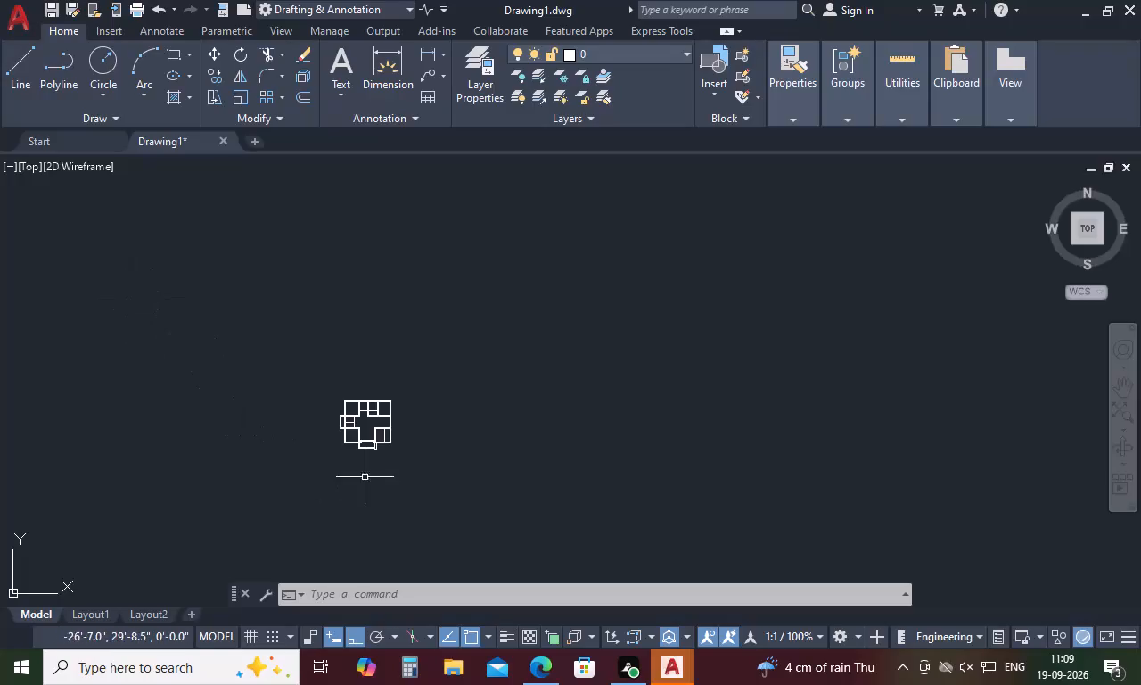
# Draw a 4' vertical line upward from the top outer wall, aligned with the right inner face of the top-left room.
pyautogui.scroll(3, 334, 423)
pyautogui.scroll(1, 406, 548)
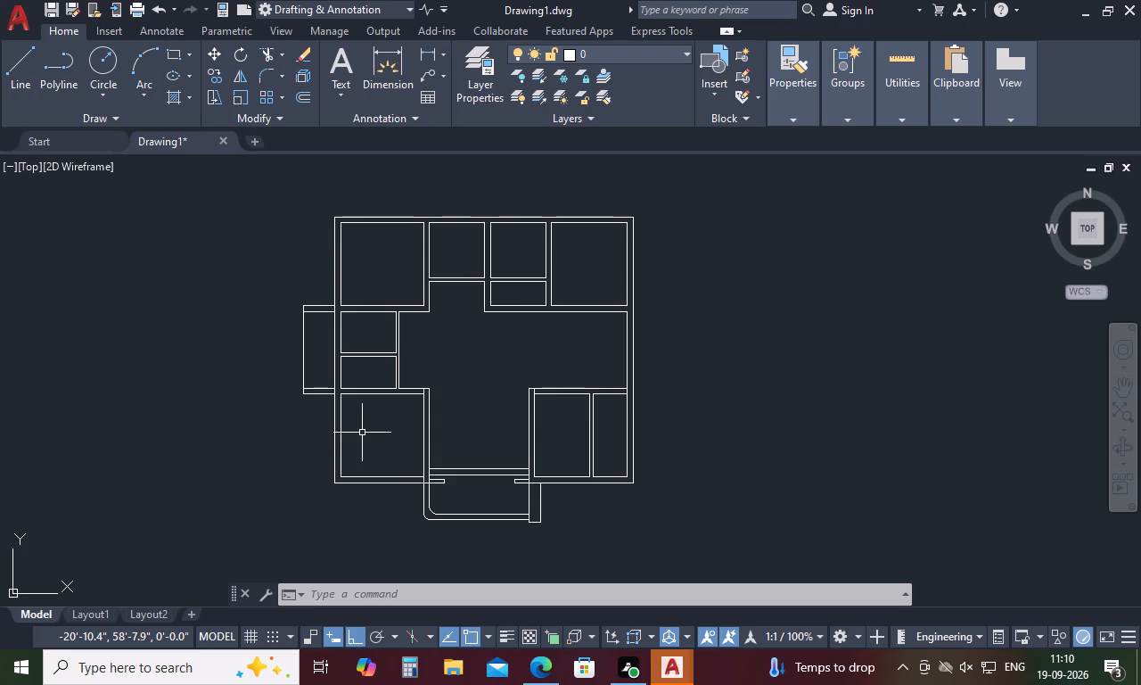
pyautogui.scroll(3, 433, 199)
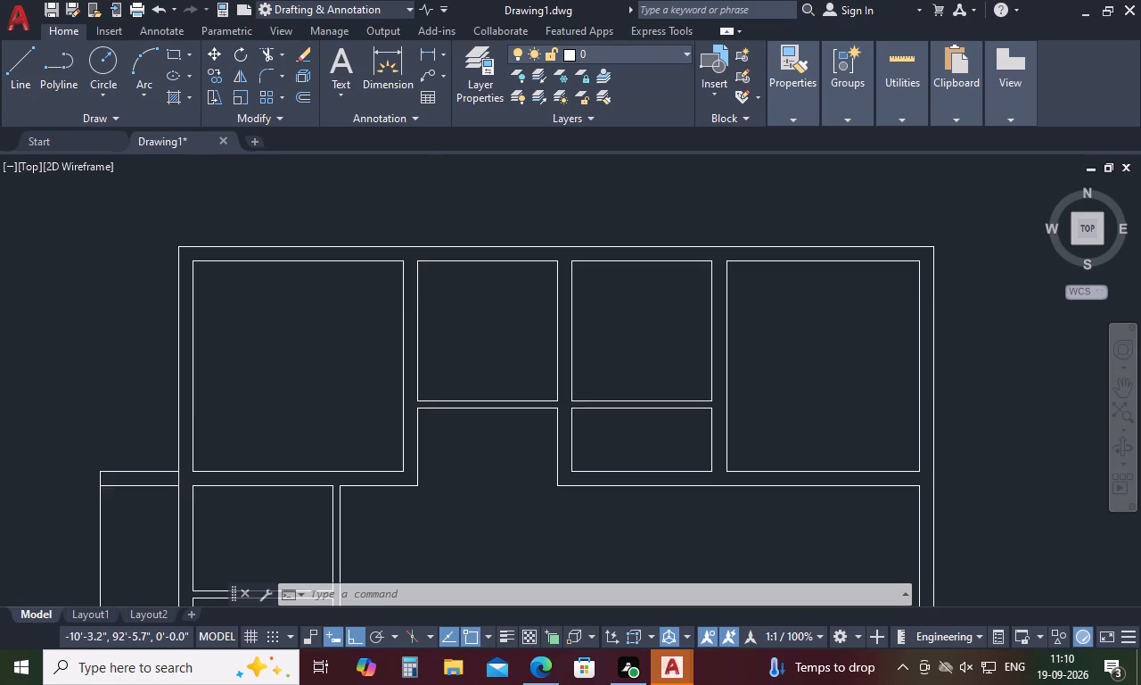
pyautogui.press('Escape')
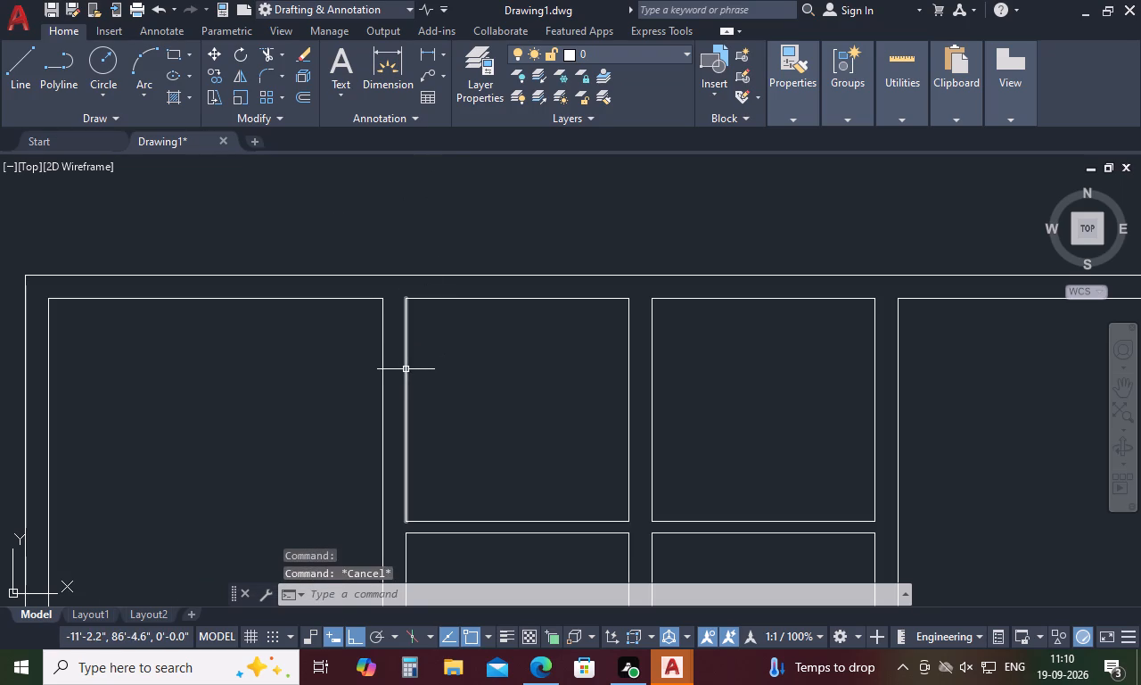
pyautogui.press('l')
pyautogui.press('space')
pyautogui.write('tk')
pyautogui.press('space')
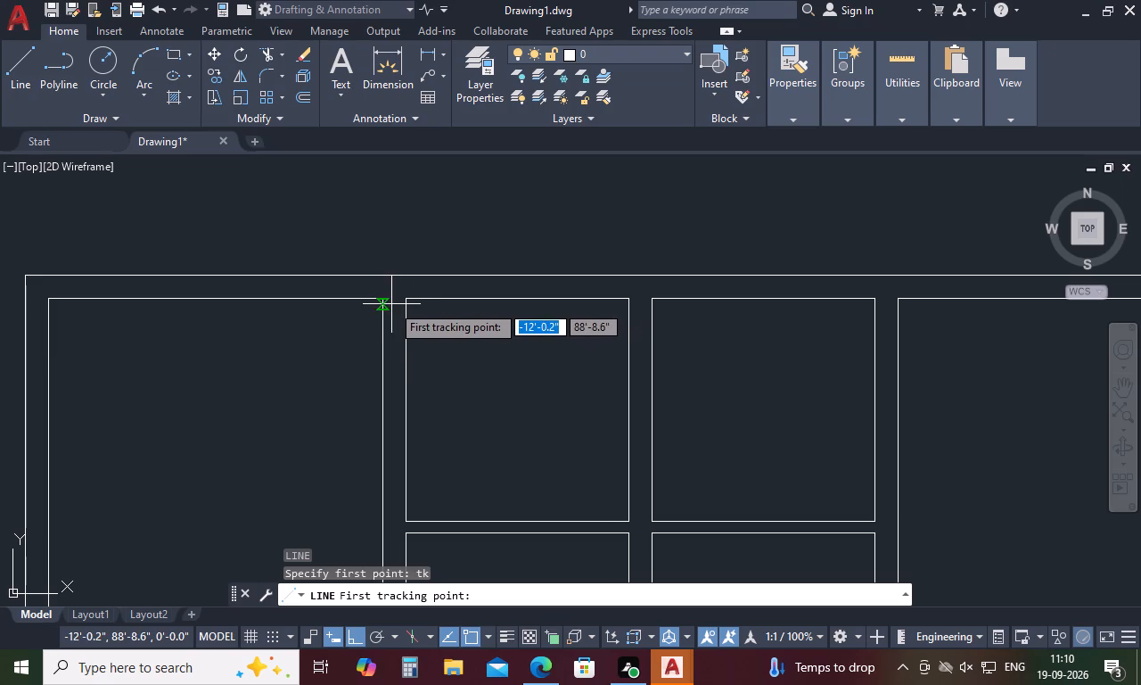
pyautogui.click(382, 302)
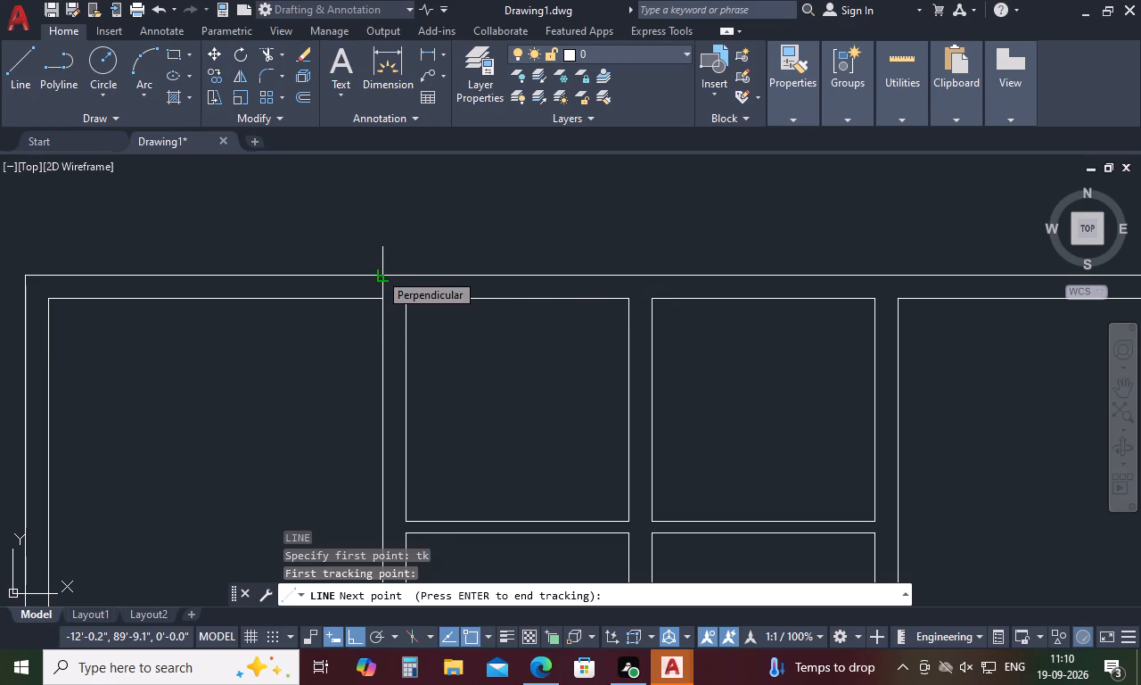
pyautogui.click(379, 272)
pyautogui.press('space')
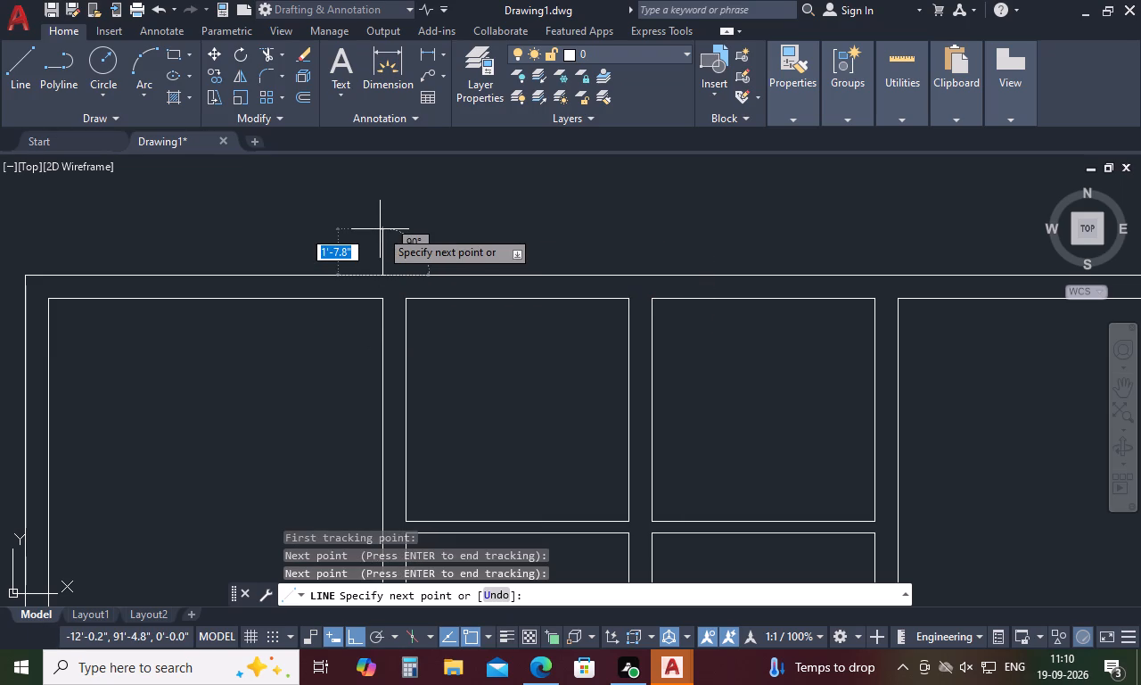
pyautogui.write("4'")
pyautogui.press('space')
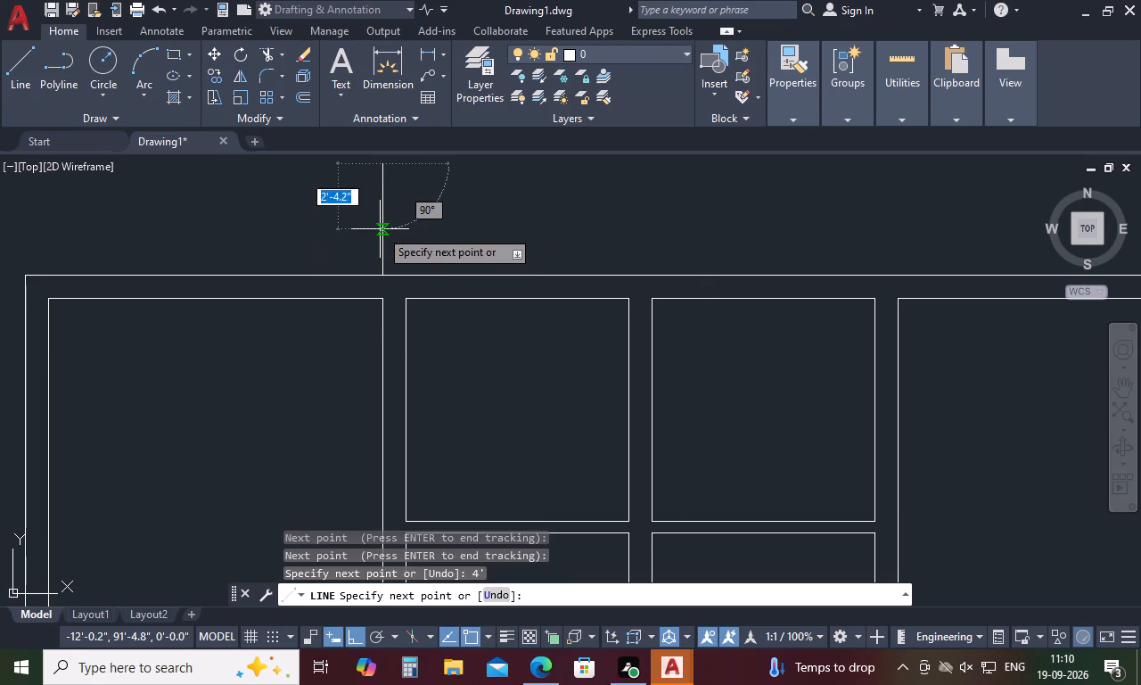
pyautogui.press('space')
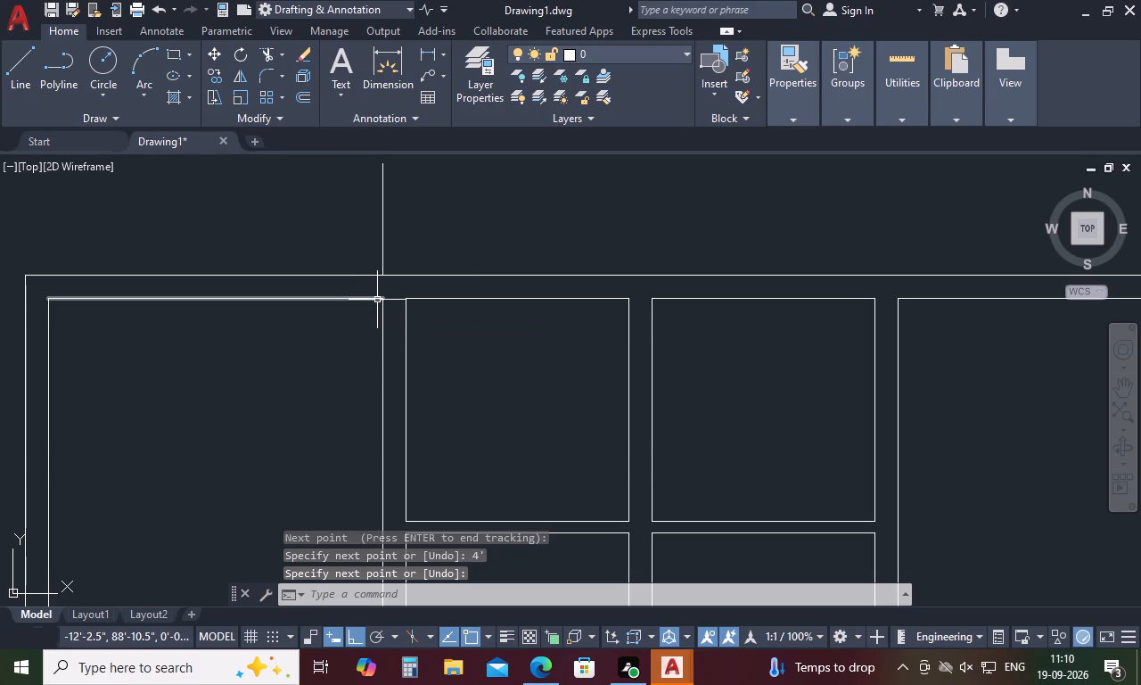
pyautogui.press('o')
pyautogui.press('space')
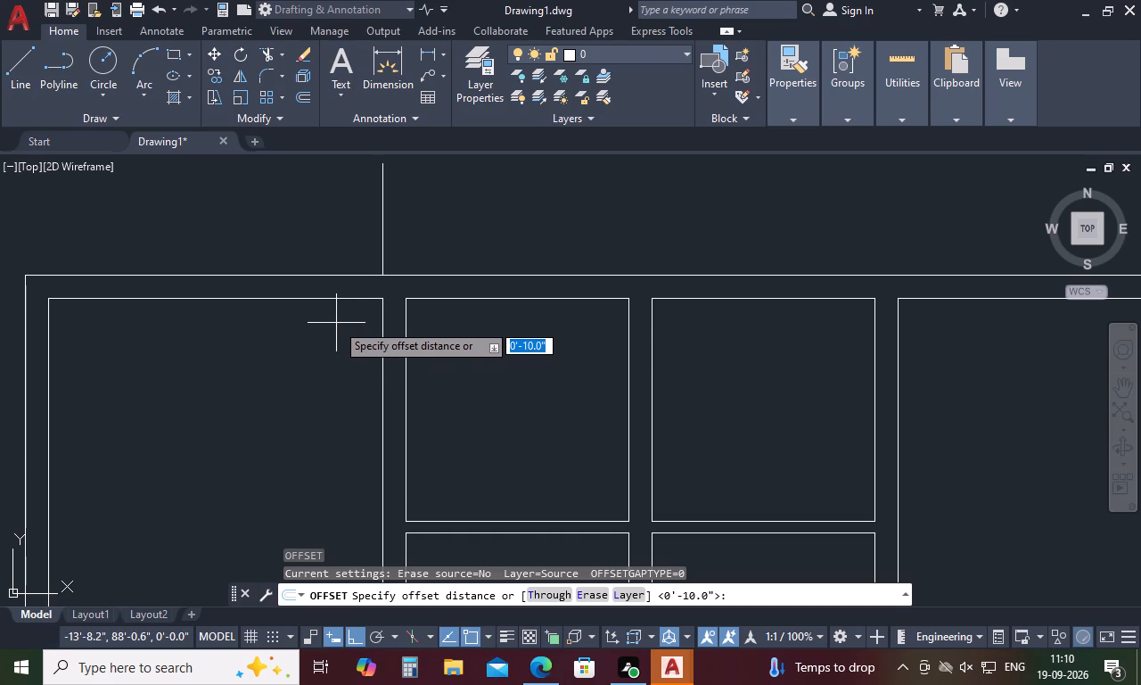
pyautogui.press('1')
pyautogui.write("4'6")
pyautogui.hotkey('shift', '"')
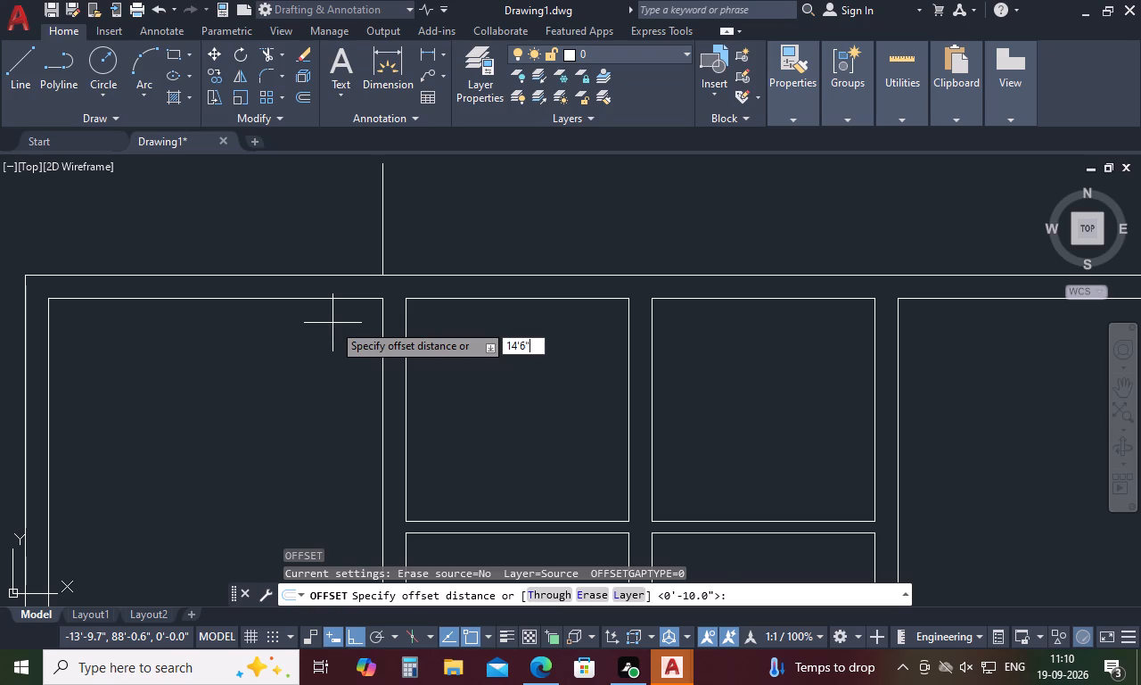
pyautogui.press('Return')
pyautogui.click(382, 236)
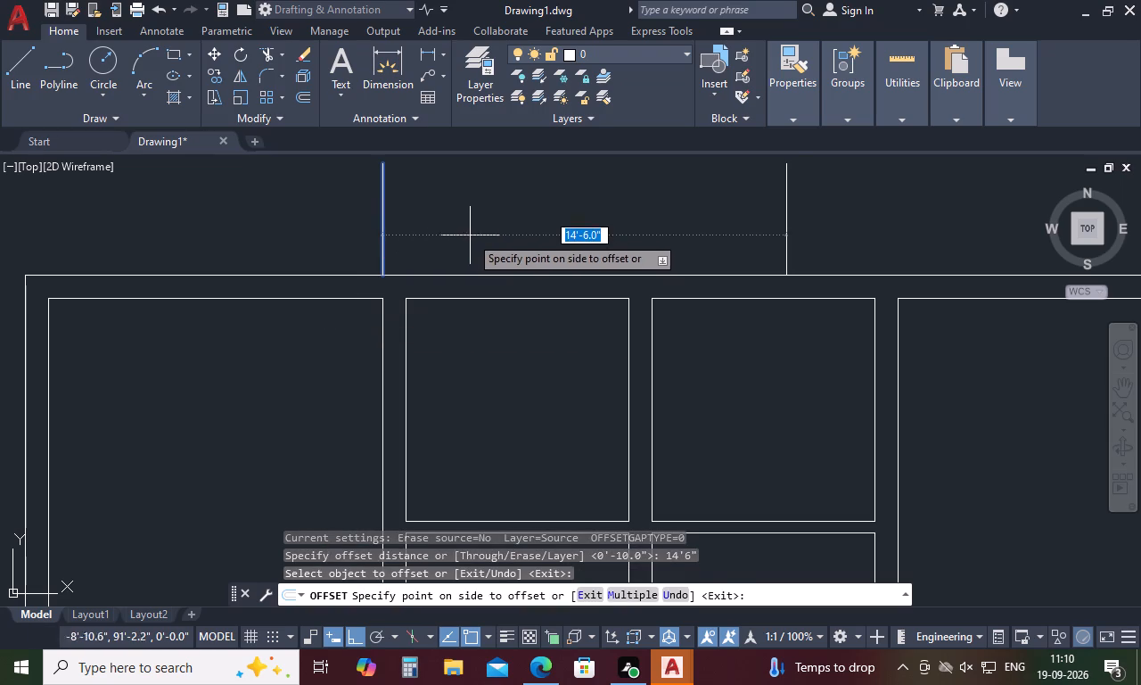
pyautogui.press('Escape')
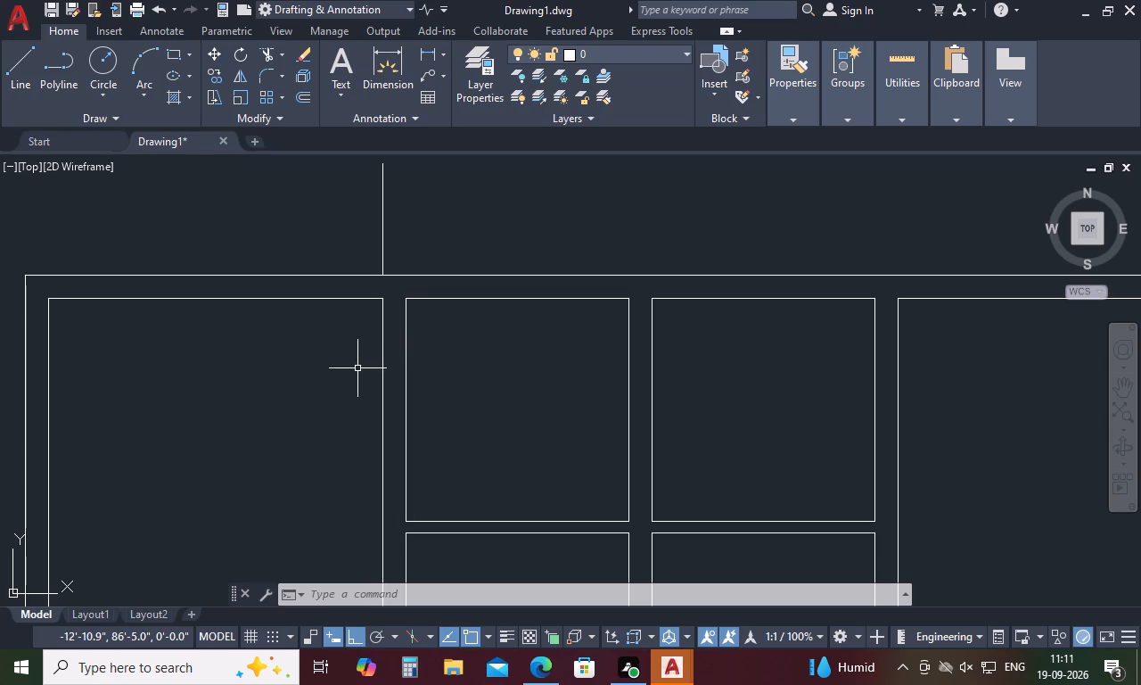
# Try to measure the span from the top-left room's upper right corner to the top-right room's upper left corner.
pyautogui.press('space')
pyautogui.press('d')
pyautogui.press('i')
pyautogui.press('space')
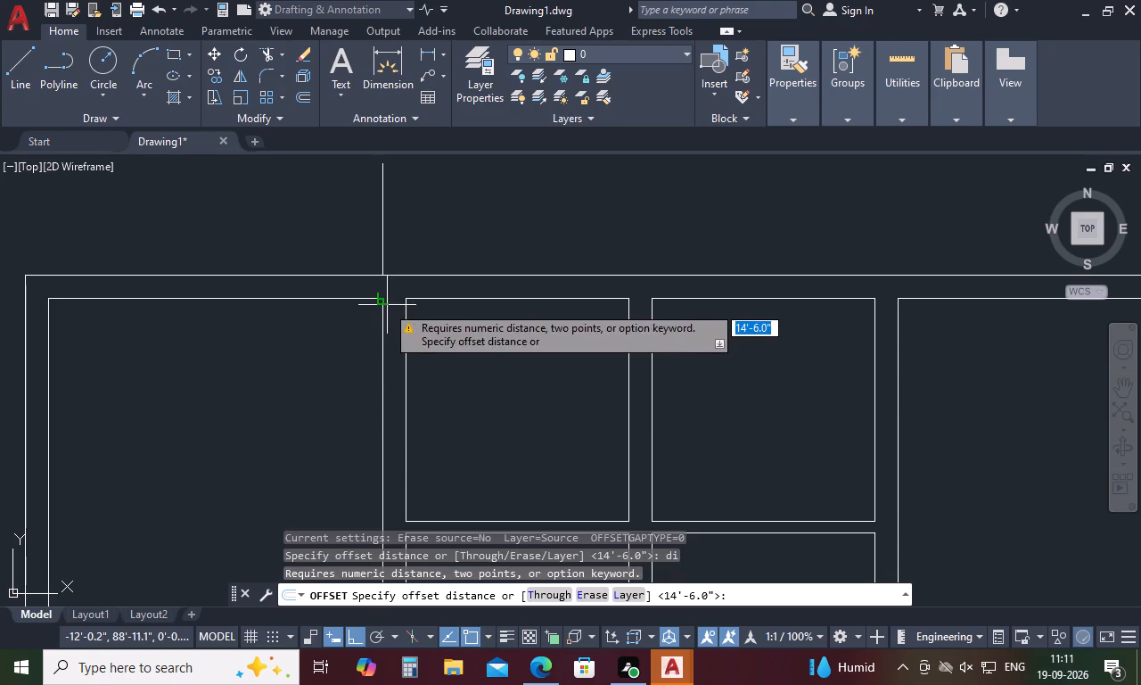
pyautogui.click(385, 304)
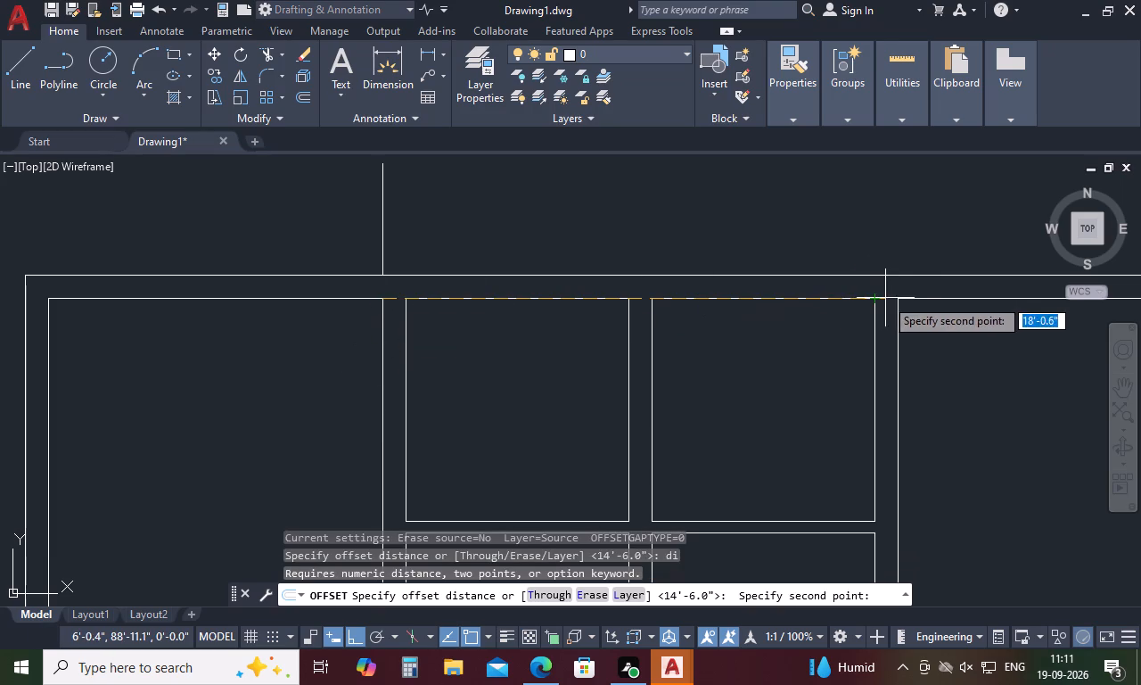
pyautogui.click(893, 297)
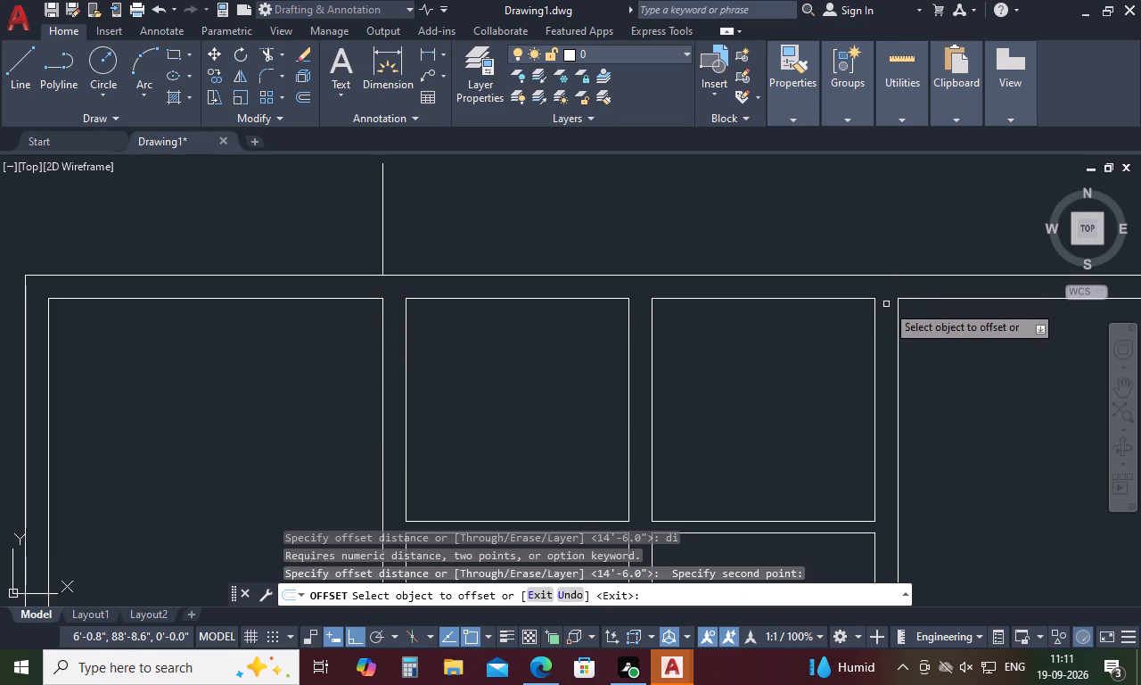
pyautogui.press('space')
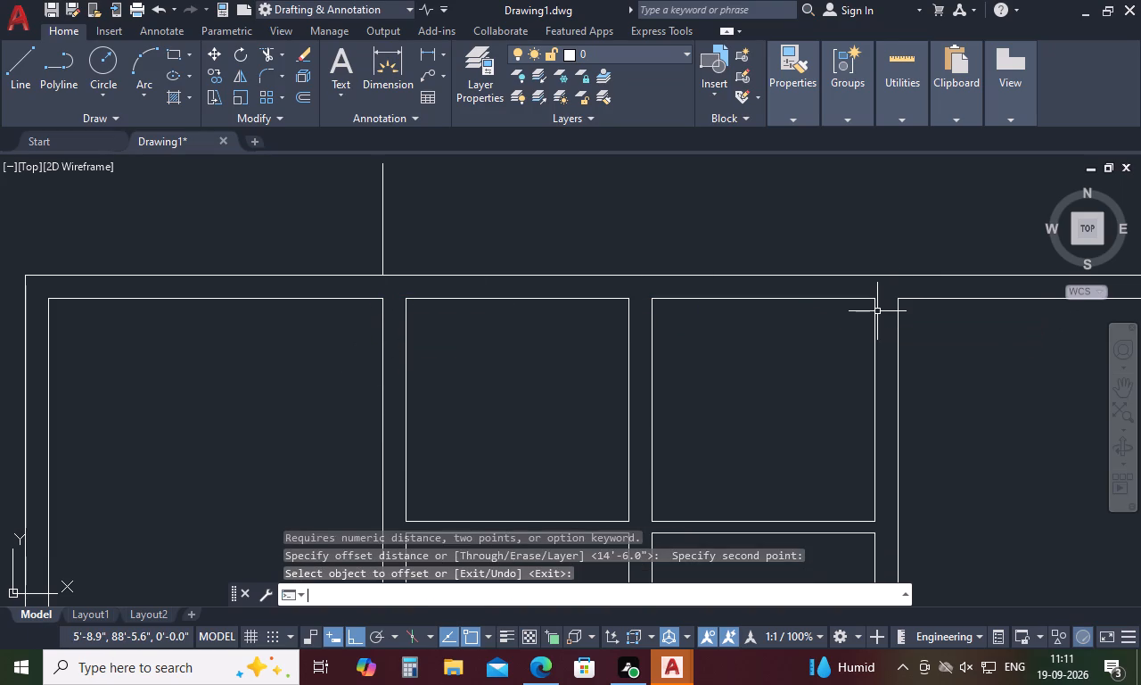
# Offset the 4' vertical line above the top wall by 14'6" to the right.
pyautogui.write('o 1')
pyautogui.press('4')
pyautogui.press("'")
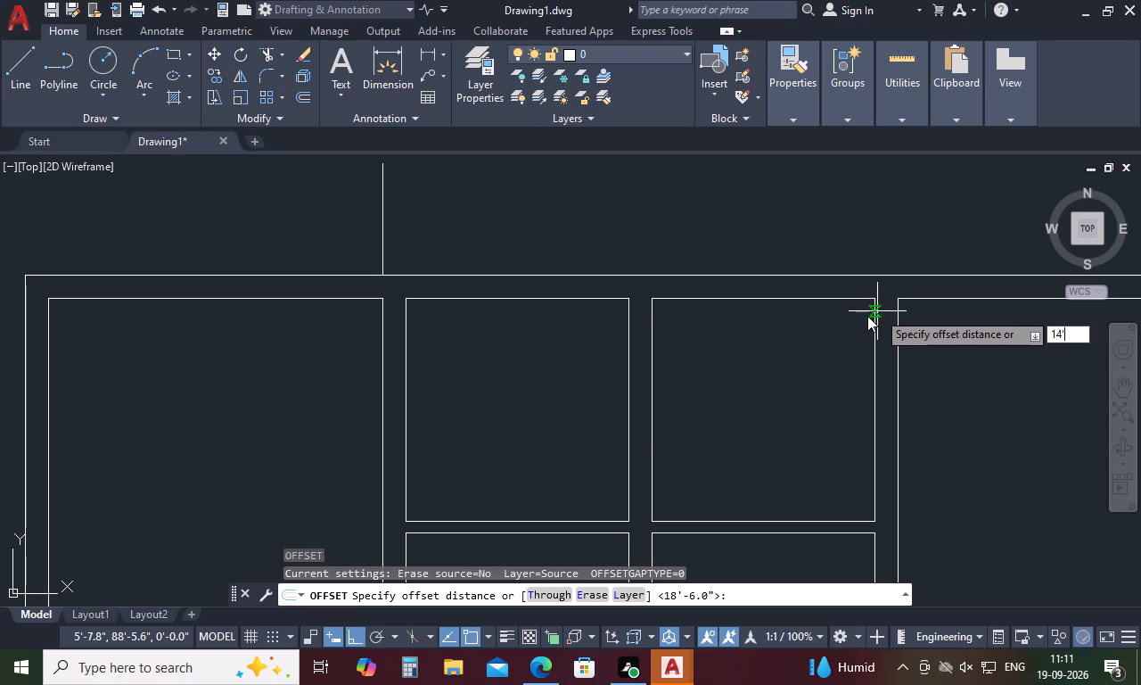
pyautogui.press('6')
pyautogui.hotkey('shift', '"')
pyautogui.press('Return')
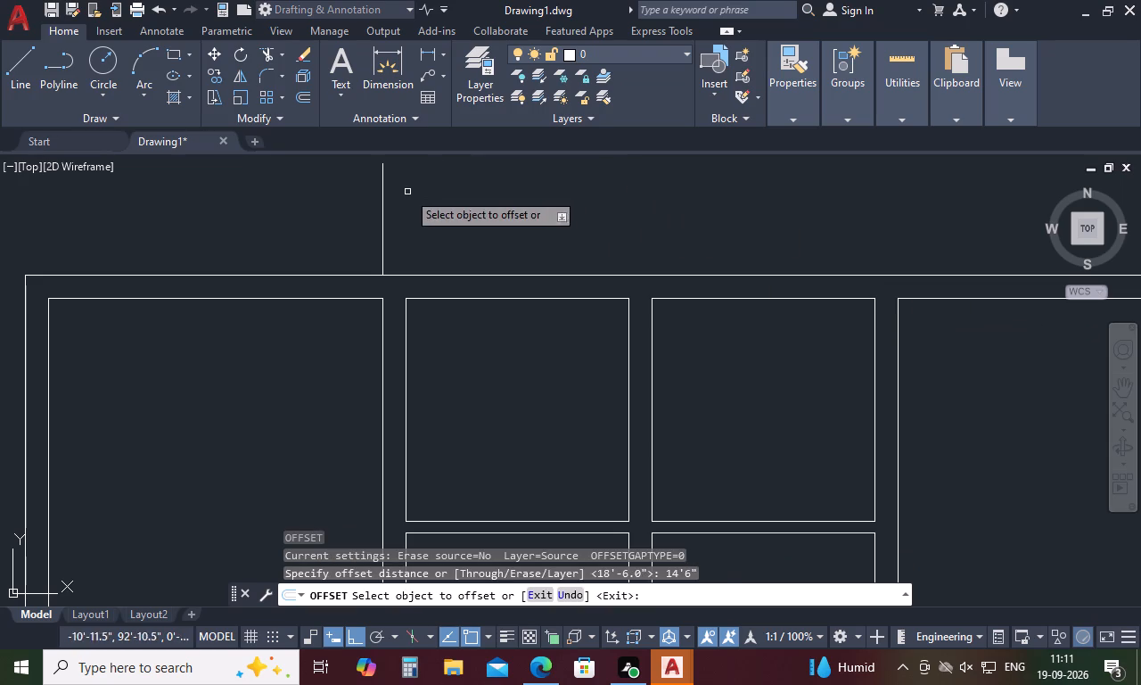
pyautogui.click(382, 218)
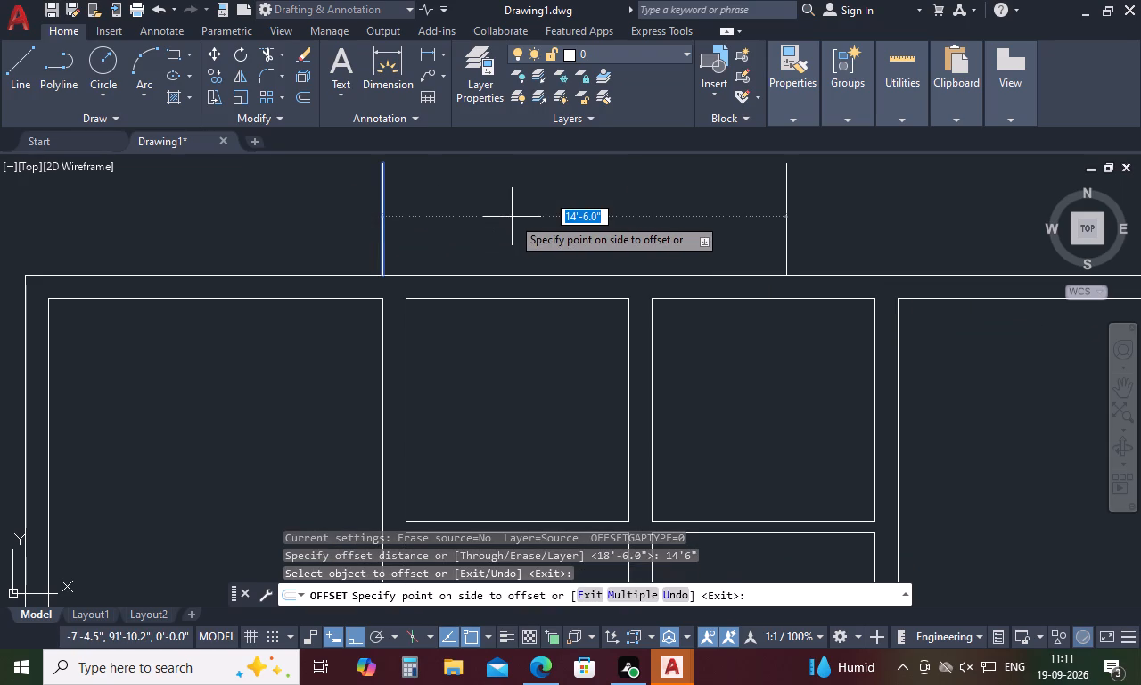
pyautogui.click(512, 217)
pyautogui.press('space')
# Measure the distance from the top-left room's upper right corner to the top-right room's upper left corner.
pyautogui.write('di')
pyautogui.press('space')
pyautogui.click(378, 302)
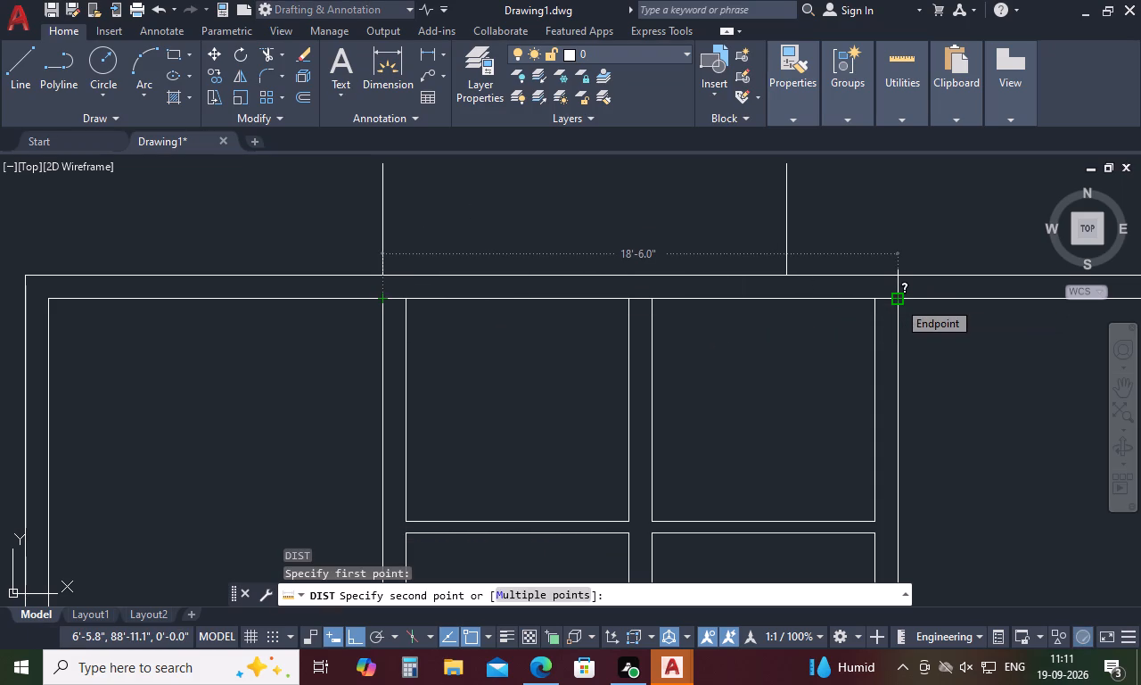
pyautogui.press('Escape')
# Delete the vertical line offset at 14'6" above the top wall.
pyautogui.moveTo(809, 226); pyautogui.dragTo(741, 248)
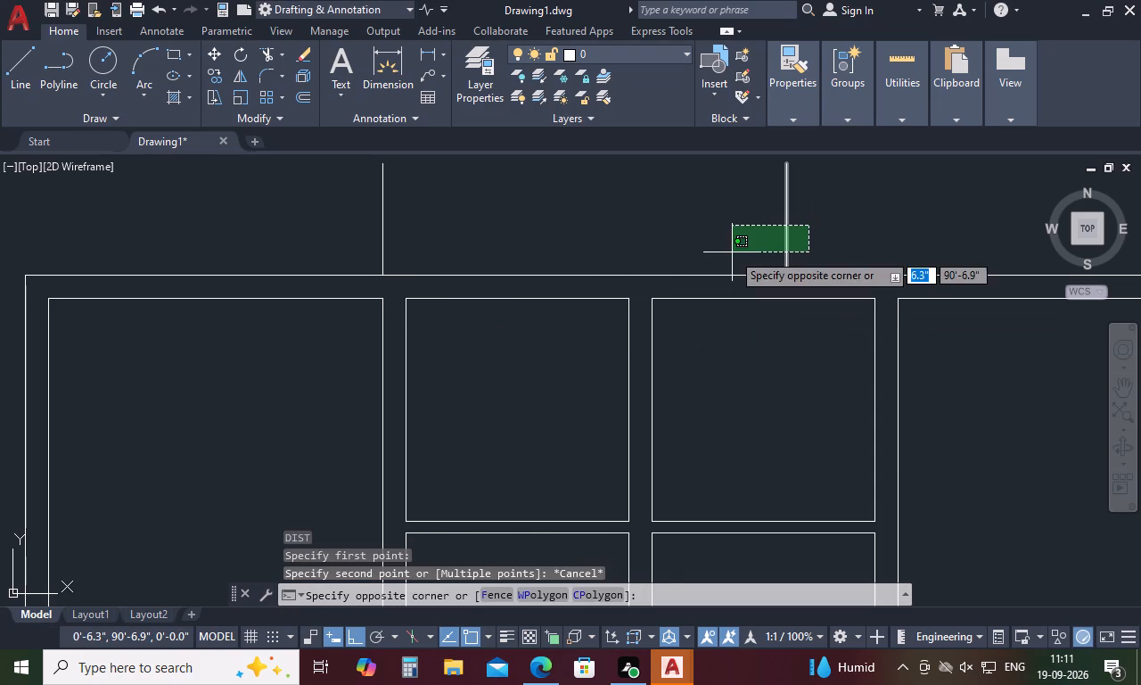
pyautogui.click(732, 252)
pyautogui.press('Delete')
# Offset the 4' vertical line above the top wall by 18'6" to the right.
pyautogui.write('o')
pyautogui.press('space')
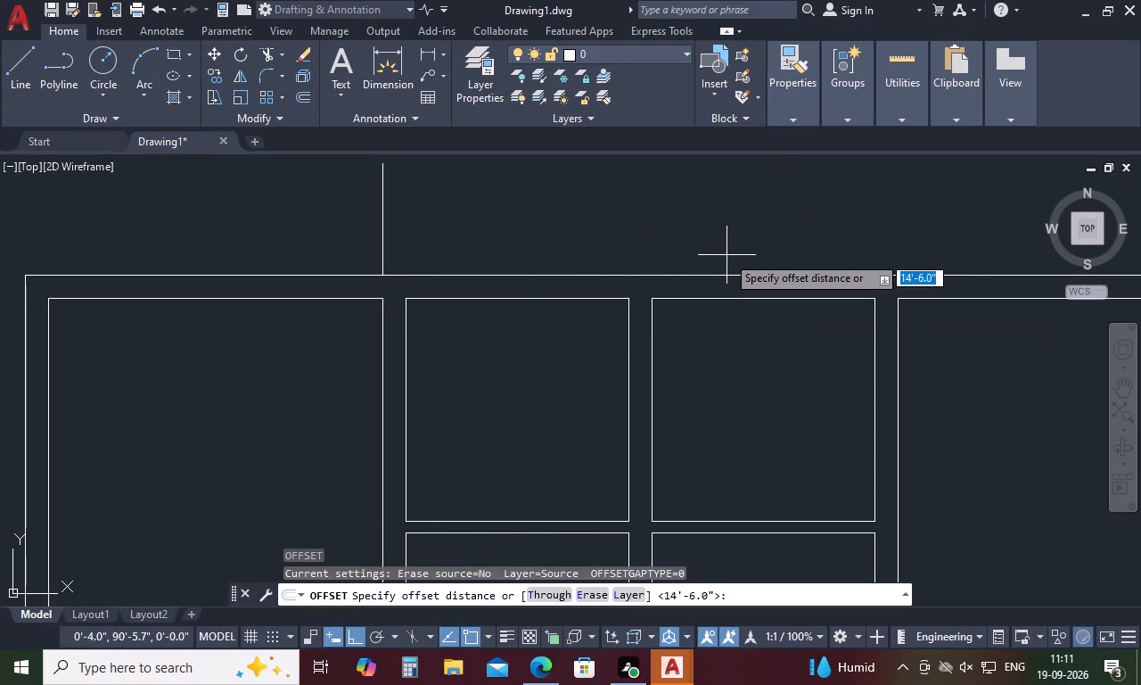
pyautogui.write("18'")
pyautogui.write('6"')
pyautogui.press('Return')
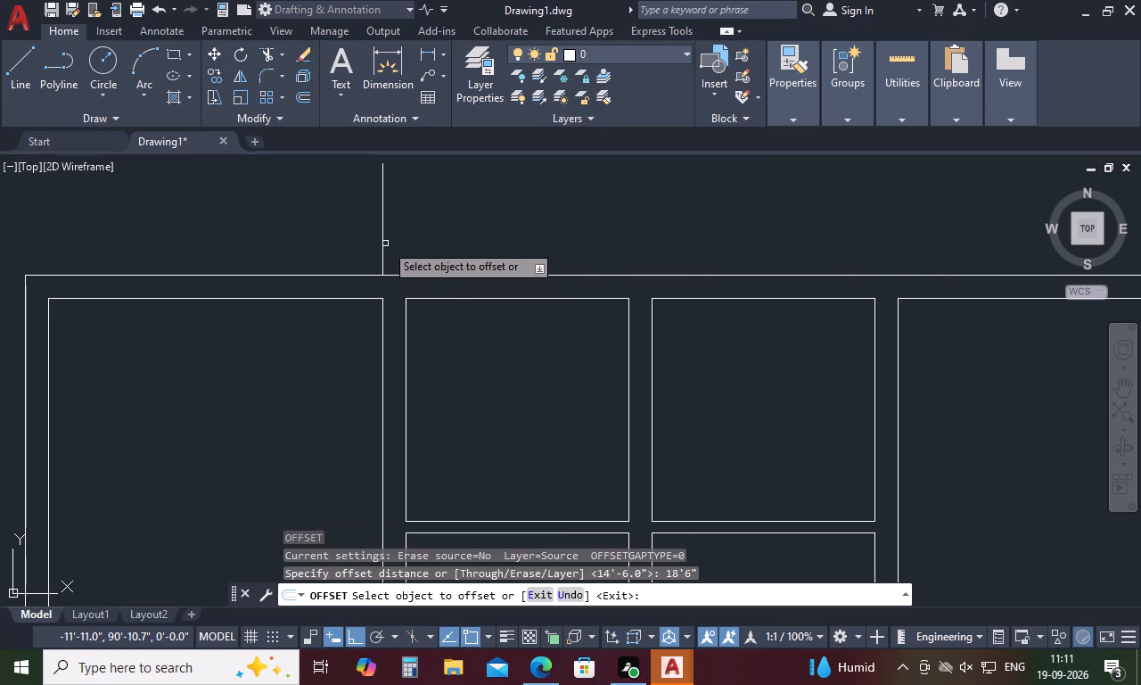
pyautogui.click(382, 238)
pyautogui.click(617, 254)
pyautogui.press('space')
# Offset both vertical lines above the top wall inward by 10".
pyautogui.press('o')
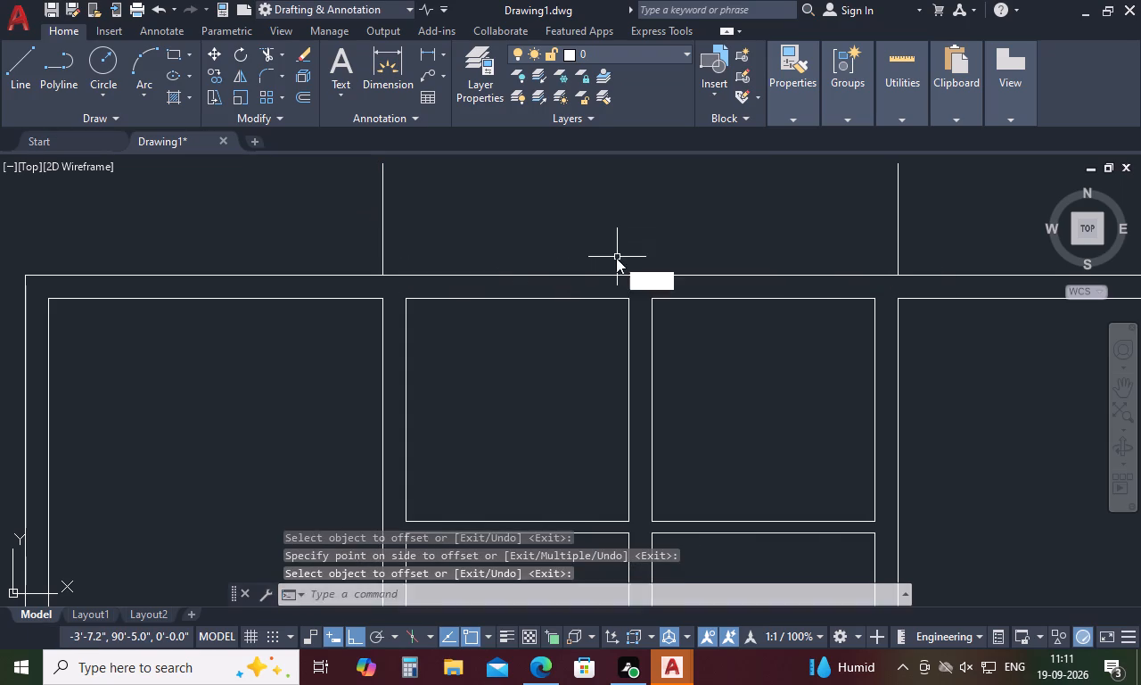
pyautogui.press('space')
pyautogui.write('1')
pyautogui.press('0')
pyautogui.press('space')
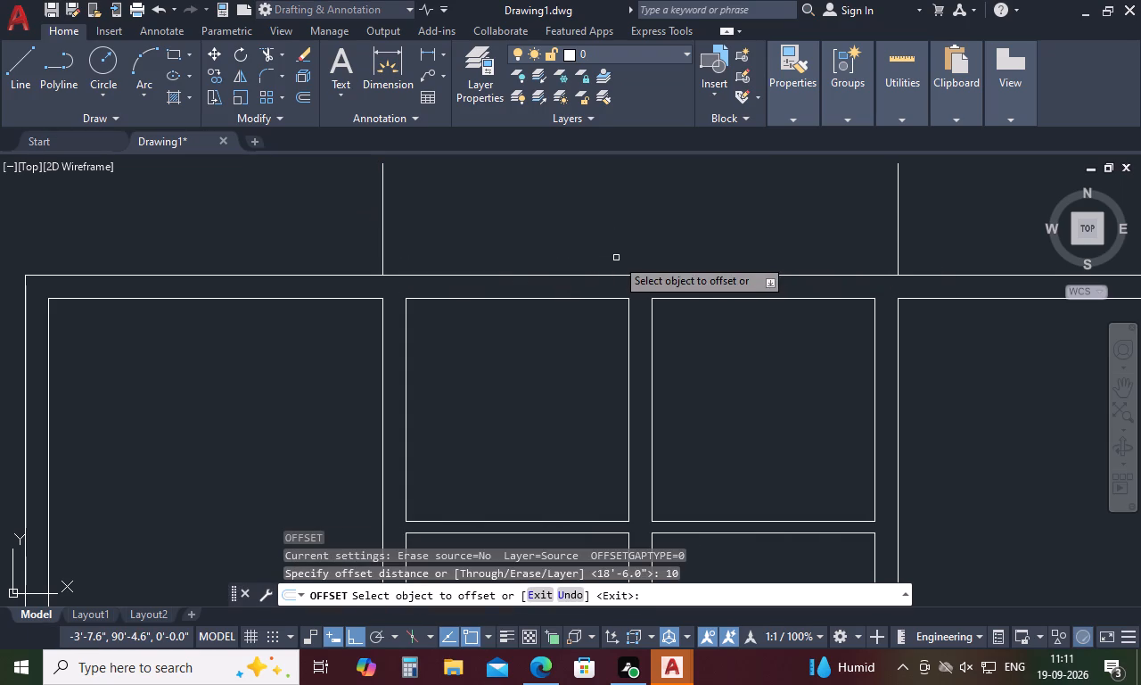
pyautogui.click(383, 227)
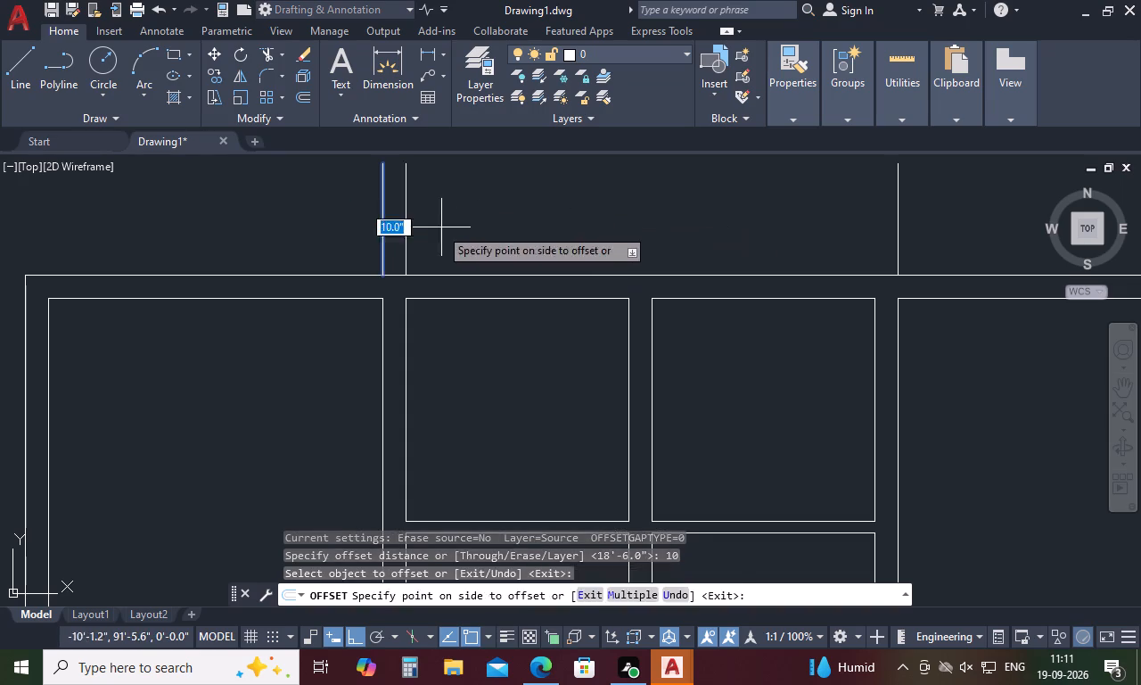
pyautogui.click(442, 227)
pyautogui.click(897, 232)
pyautogui.click(809, 255)
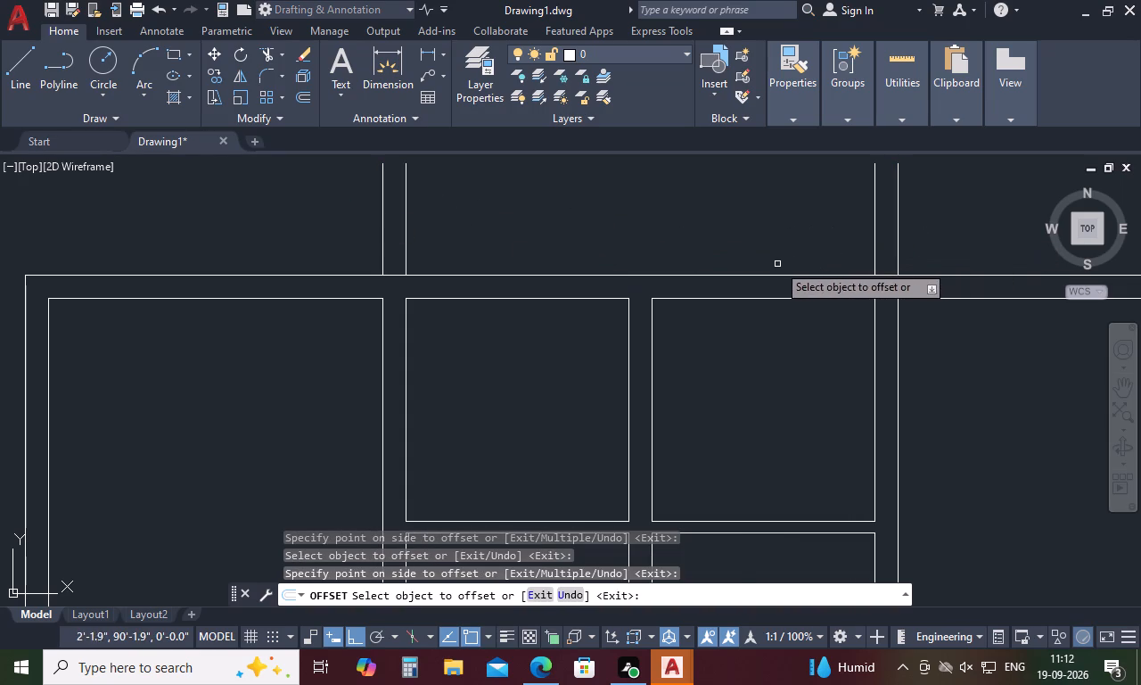
pyautogui.click(748, 262)
pyautogui.press('Escape')
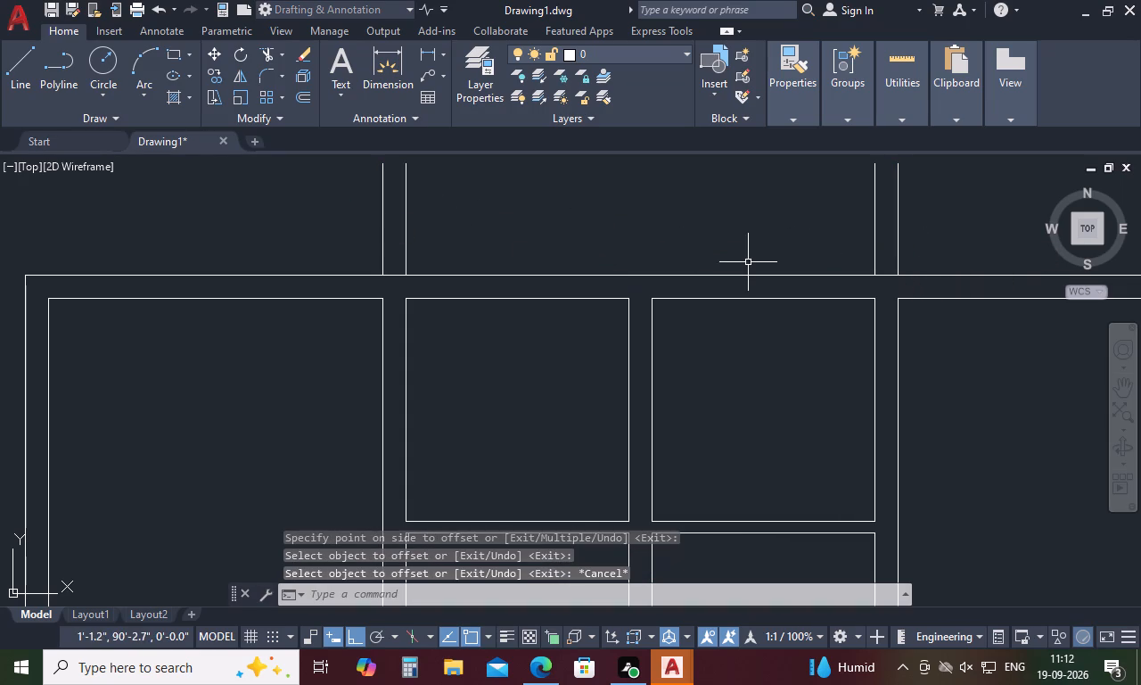
# Draw a horizontal line from the midpoint of the leftmost vertical line above the top wall across to the rightmost one.
pyautogui.write('l')
pyautogui.press('space')
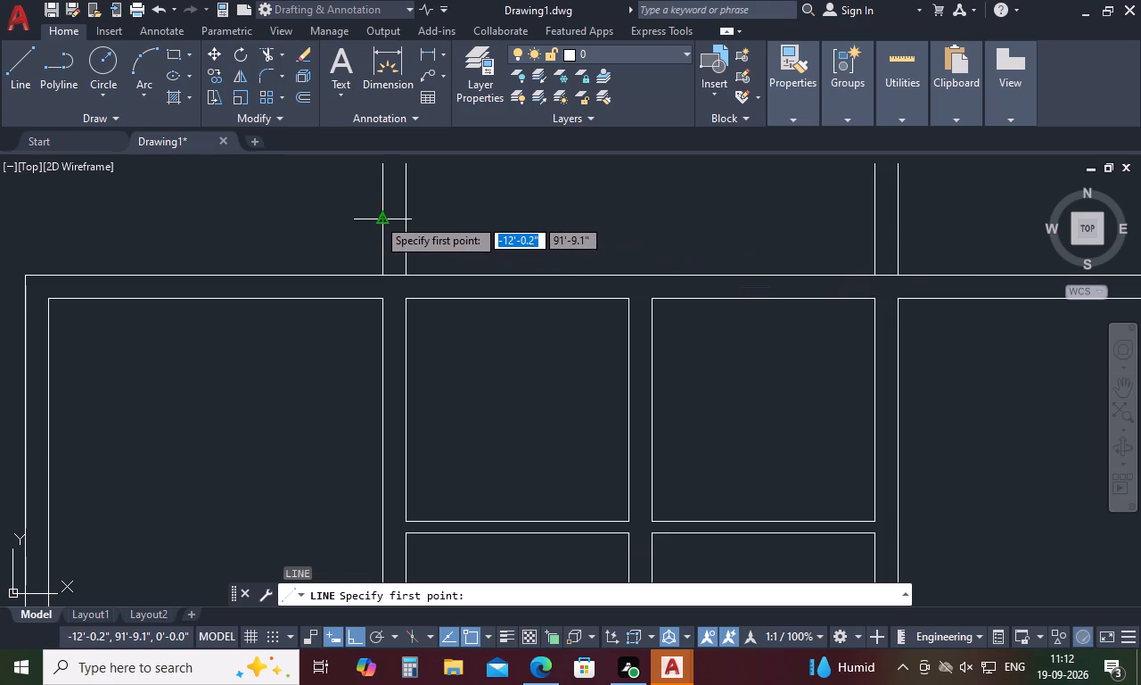
pyautogui.click(381, 217)
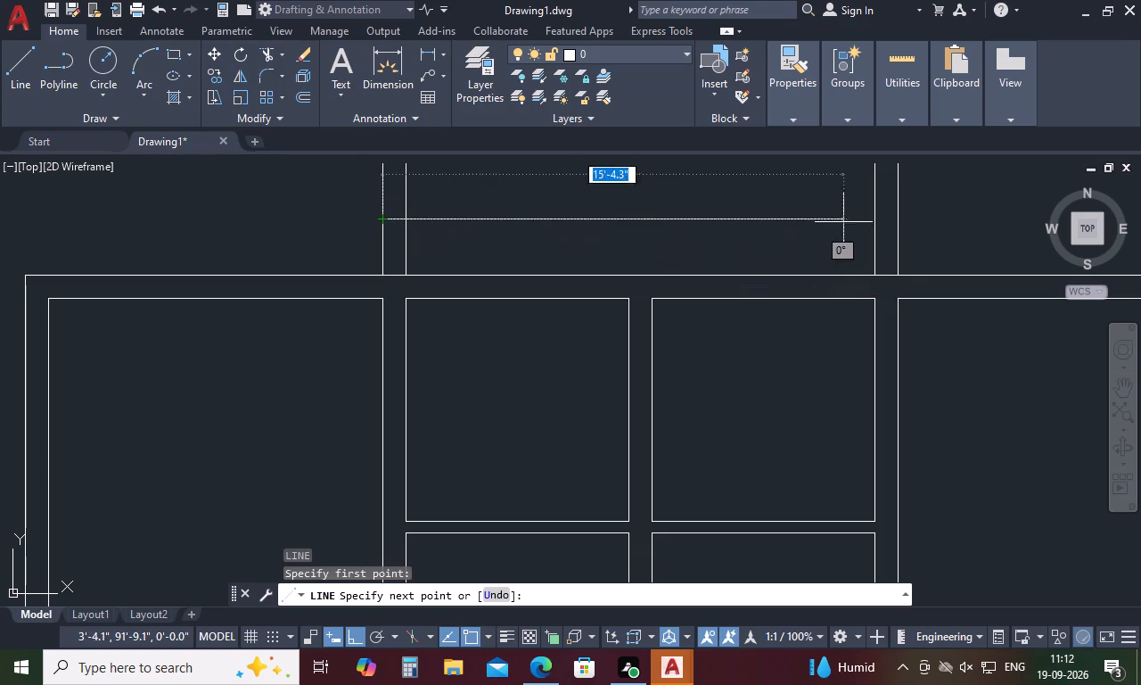
pyautogui.click(896, 220)
pyautogui.press('Escape')
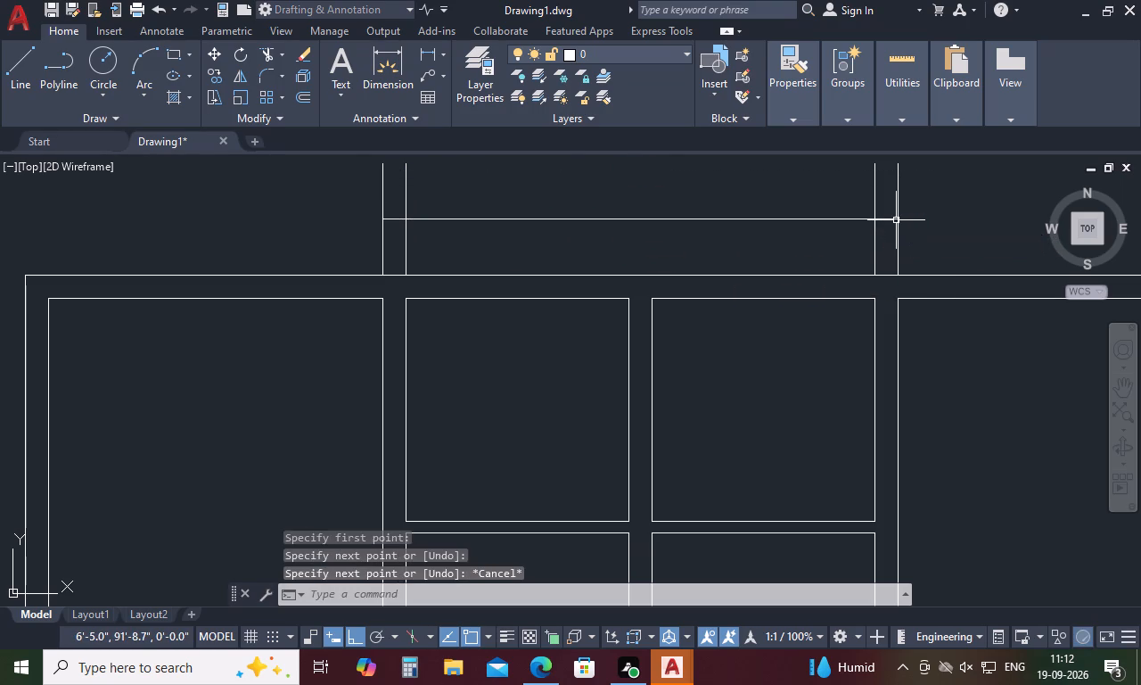
# Trim the horizontal line between the two vertical pairs and the vertical parts above it, leaving two capped wall stubs.
pyautogui.write('tr')
pyautogui.press('space')
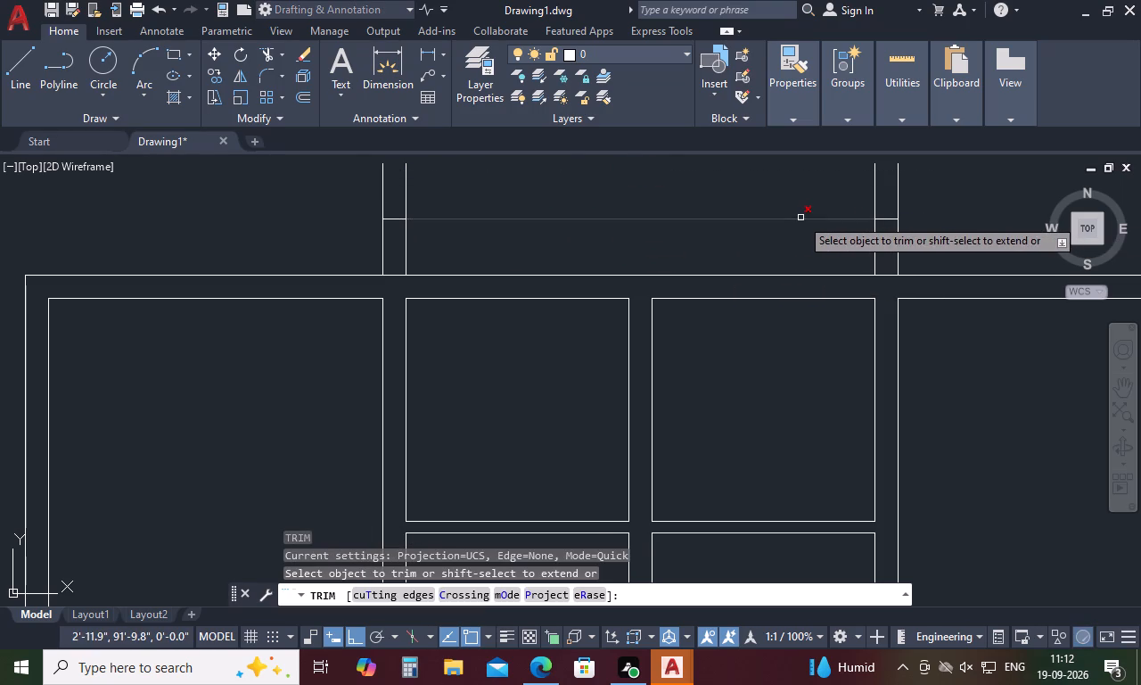
pyautogui.click(800, 218)
pyautogui.moveTo(912, 190); pyautogui.dragTo(845, 190)
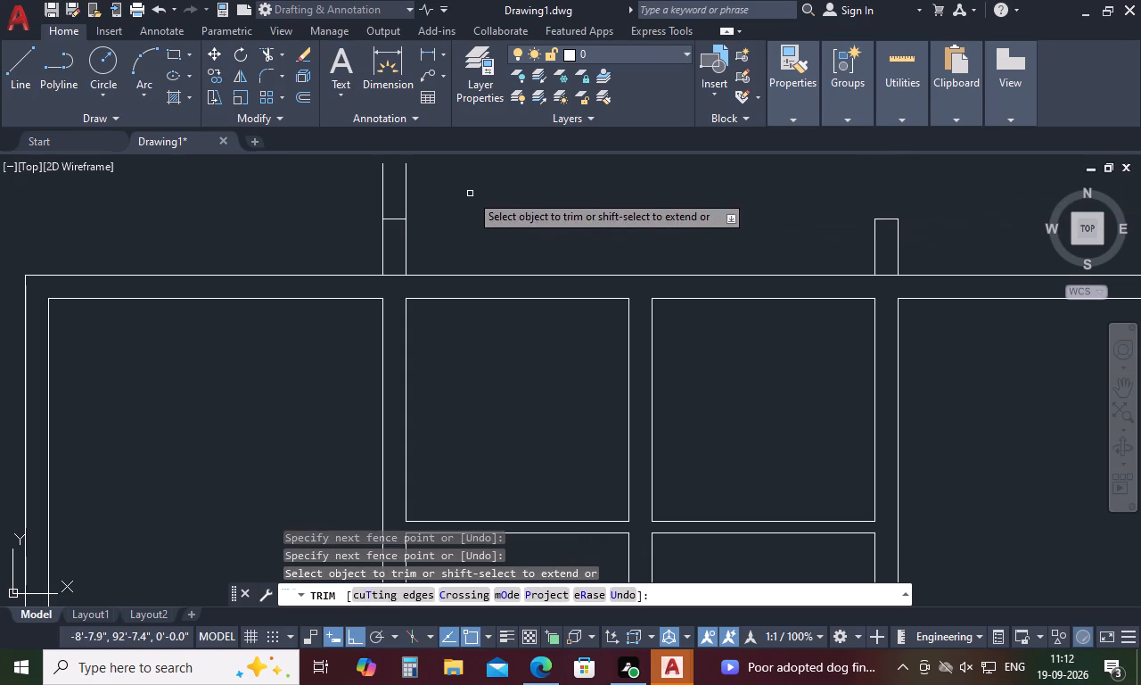
pyautogui.moveTo(456, 192); pyautogui.dragTo(349, 192)
pyautogui.scroll(-2, 560, 249)
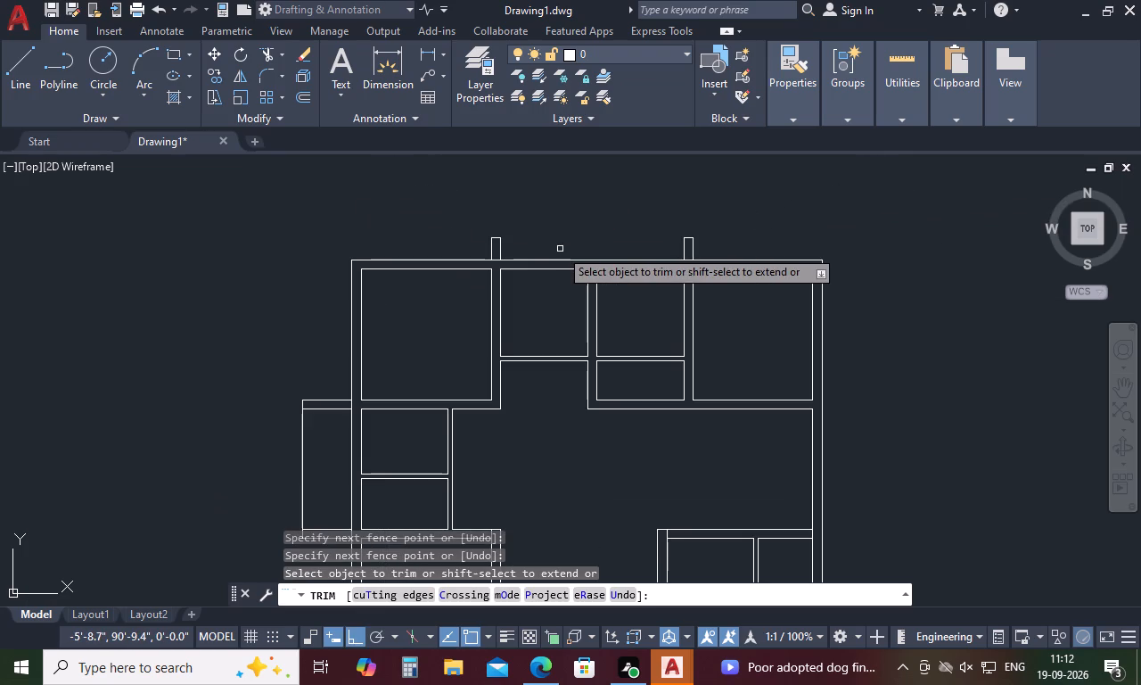
pyautogui.press('Escape')
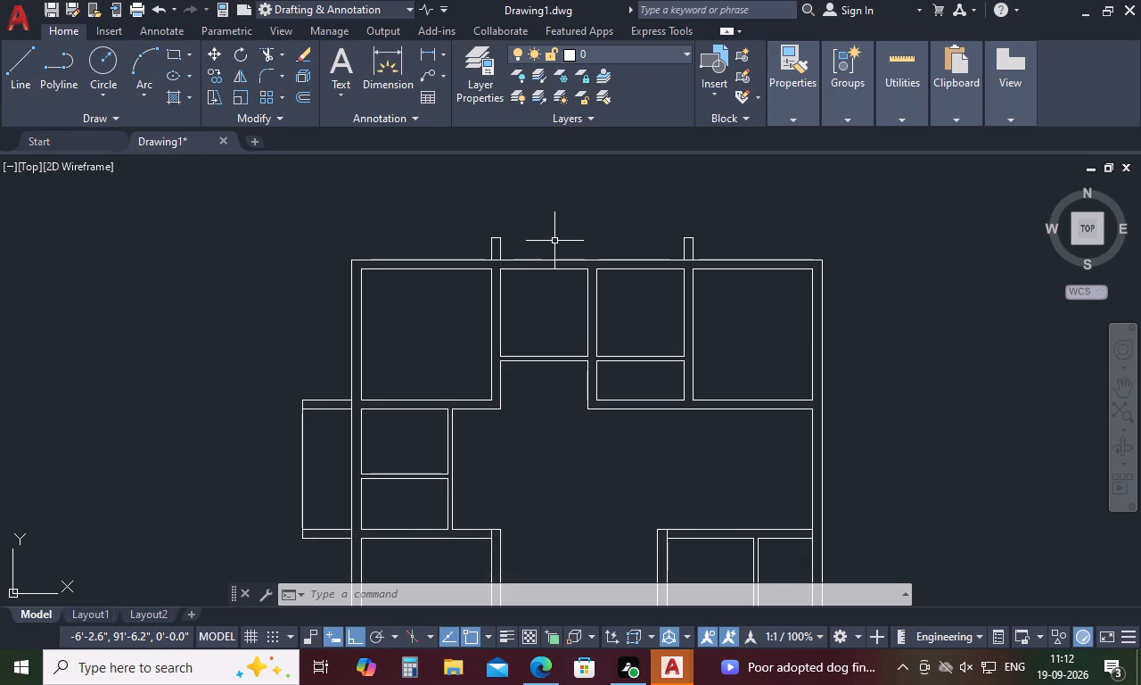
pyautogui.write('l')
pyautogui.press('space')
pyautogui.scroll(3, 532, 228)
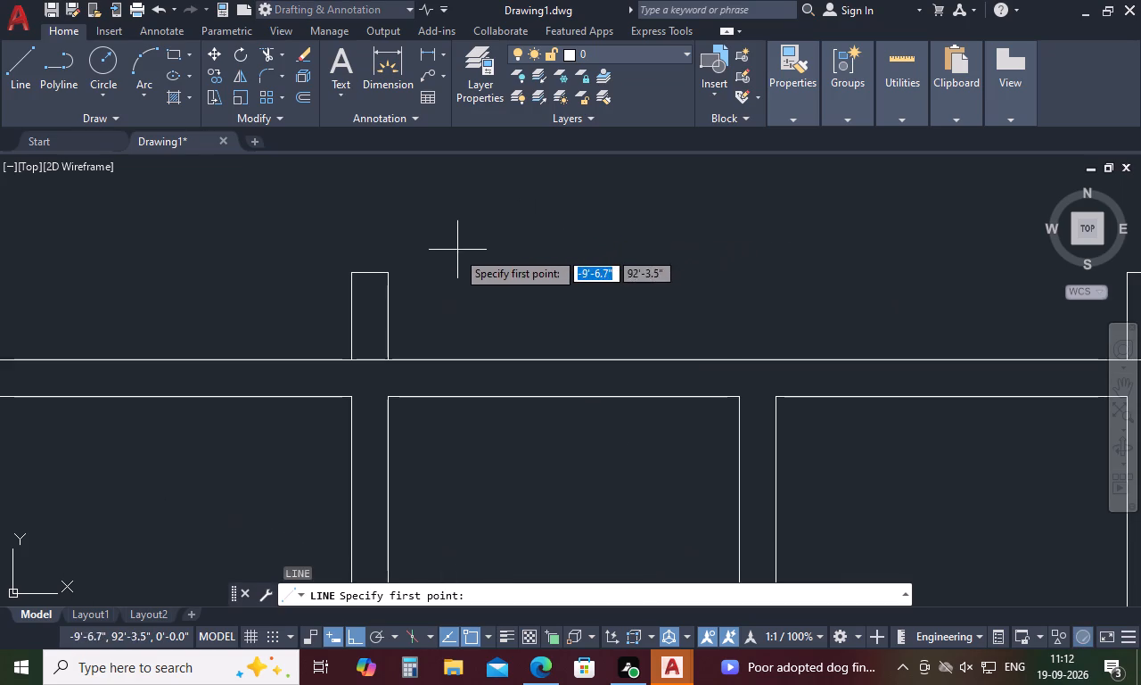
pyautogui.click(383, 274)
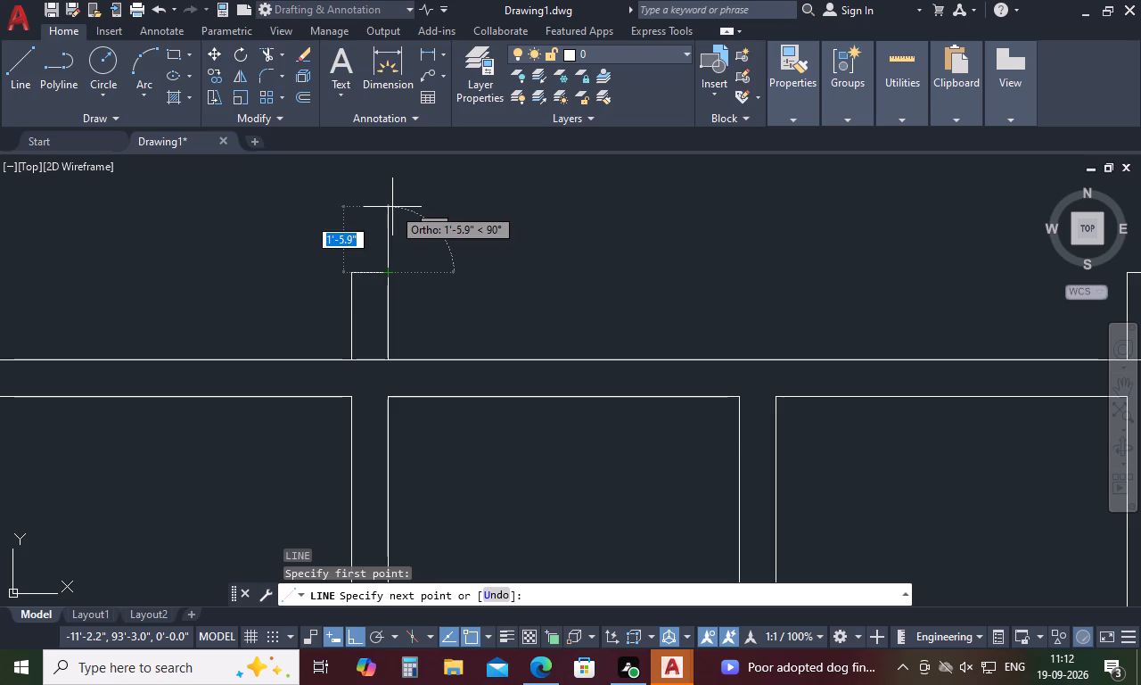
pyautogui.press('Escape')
# Undo the last trim of the horizontal and vertical lines above the top wall.
pyautogui.hotkey('ctrl', 'z')
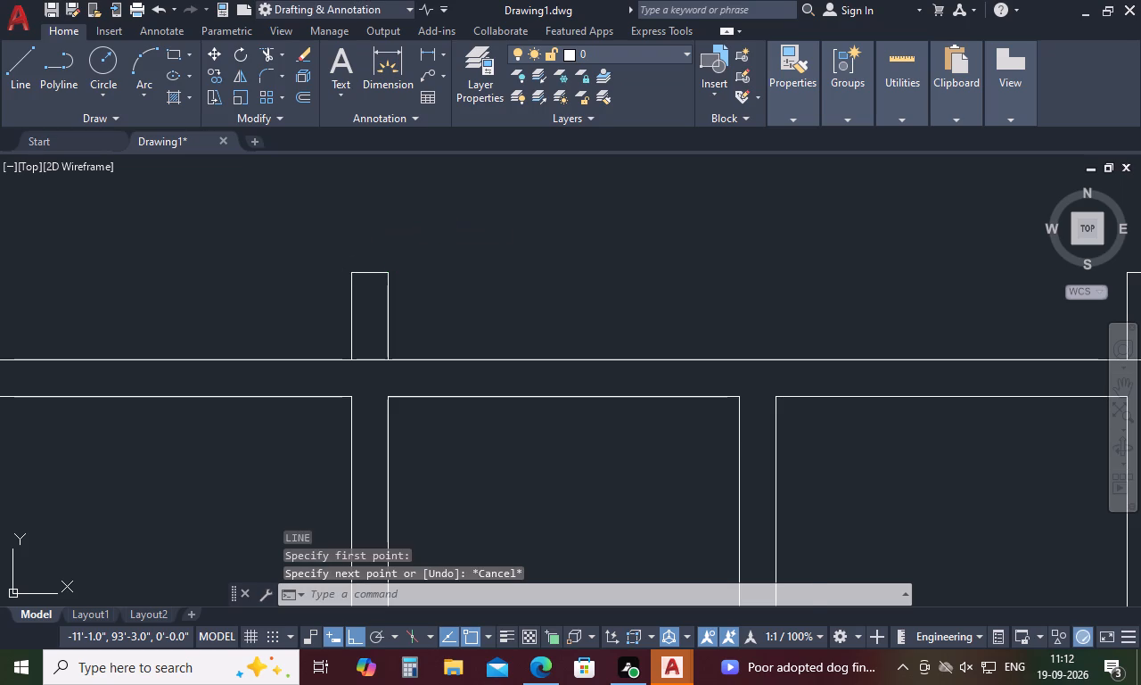
pyautogui.hotkey('ctrl', 'z')
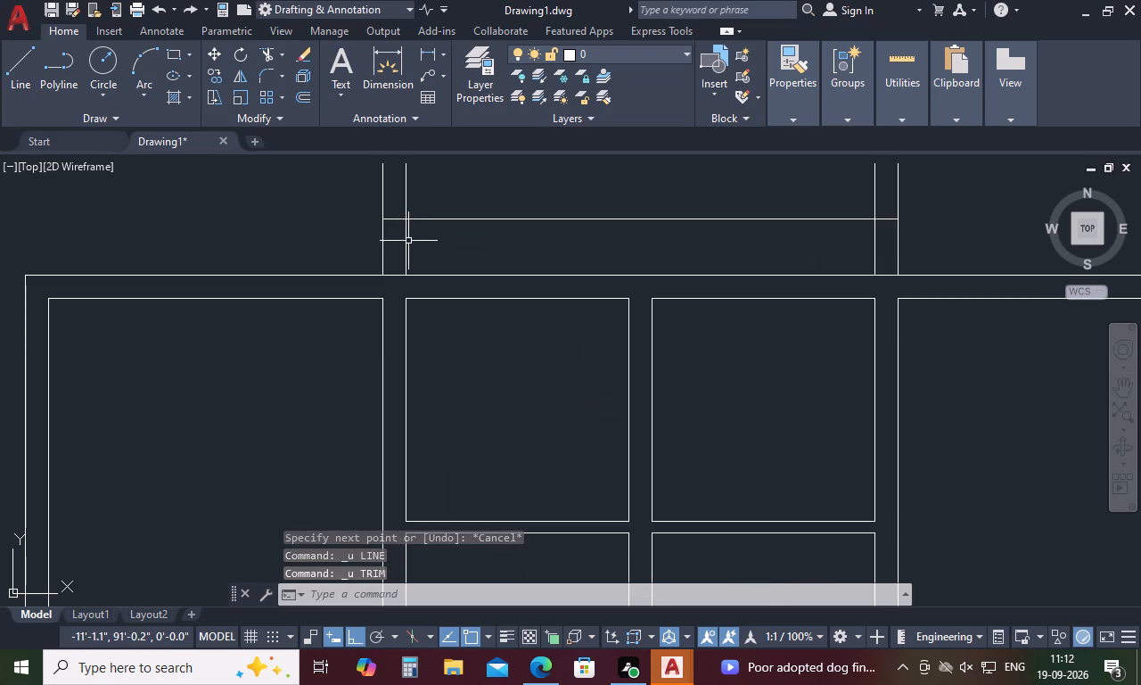
# Trim the horizontal line above the top wall between the two vertical pairs, keeping its short pieces inside each pair.
pyautogui.scroll(-3, 426, 272)
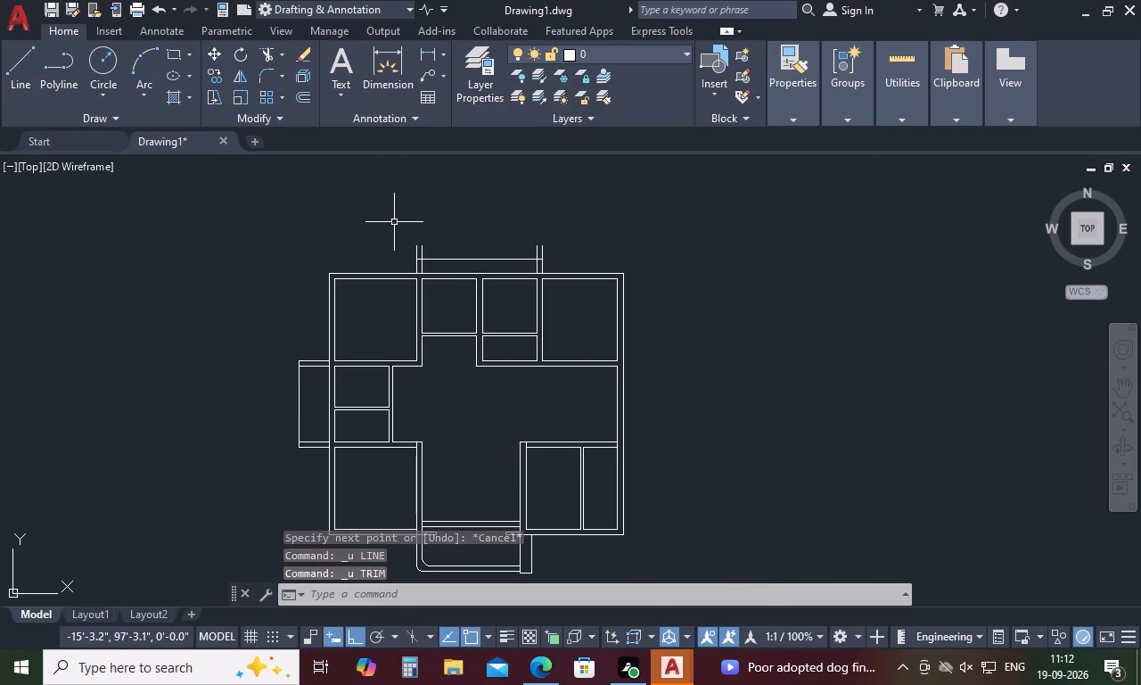
pyautogui.write('tr')
pyautogui.press('space')
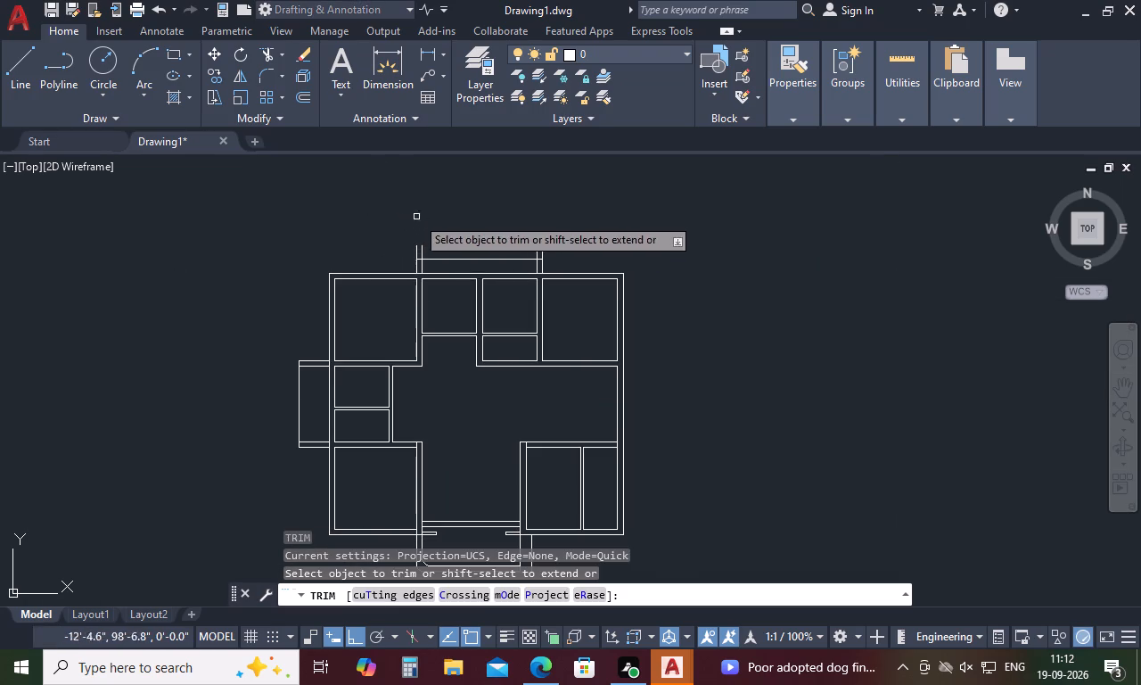
pyautogui.click(456, 260)
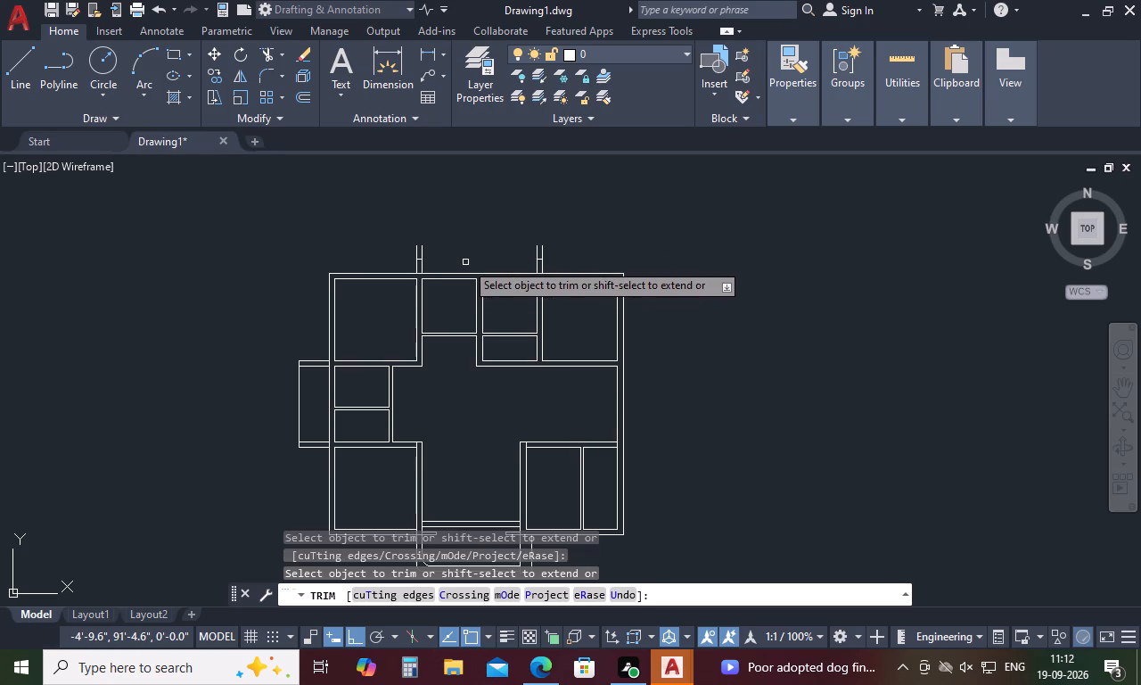
pyautogui.press('Escape')
# Draw a 16'10" horizontal line joining the top ends of the two inner vertical lines above the top wall.
pyautogui.write('l')
pyautogui.press('space')
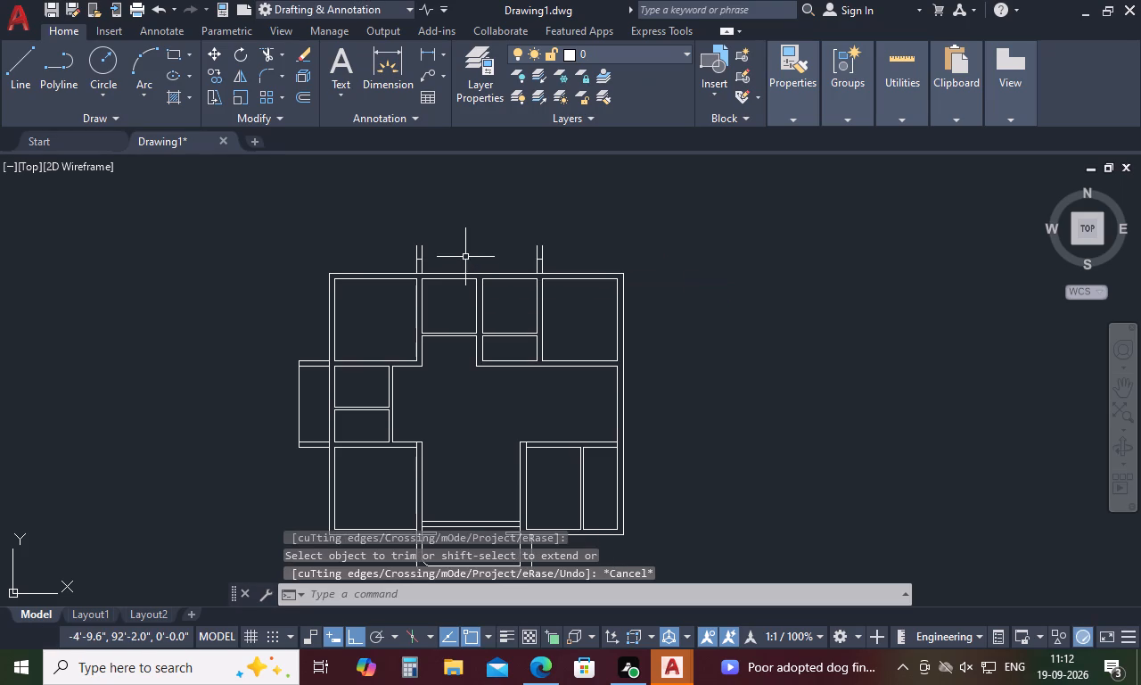
pyautogui.click(420, 247)
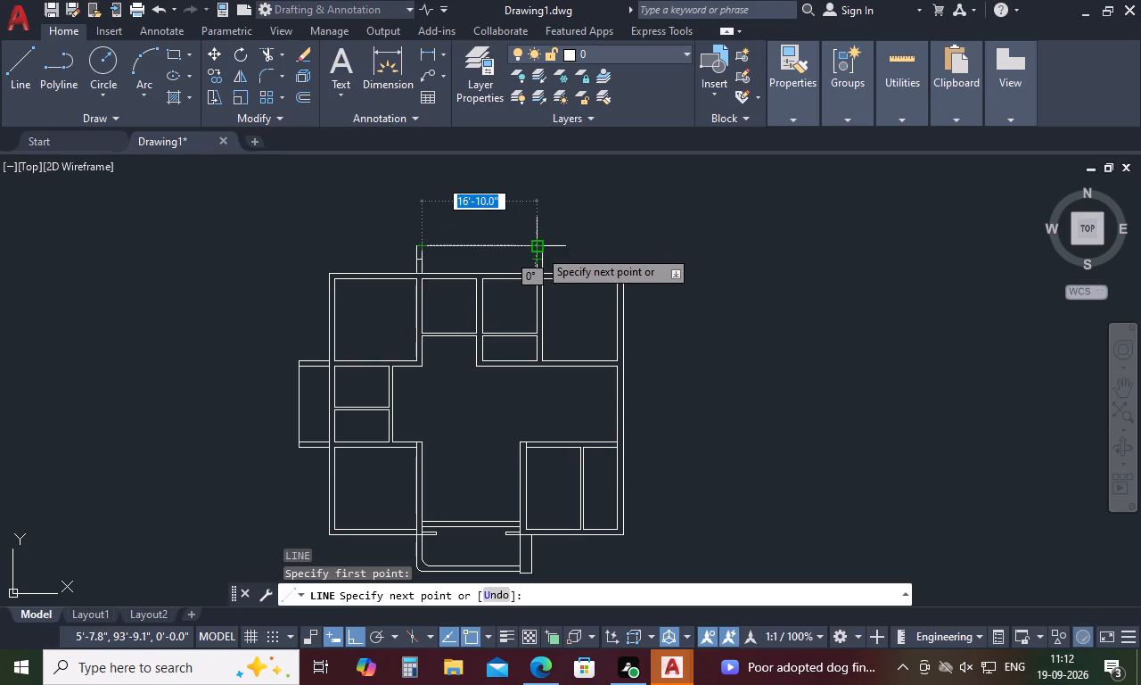
pyautogui.click(538, 248)
pyautogui.press('space')
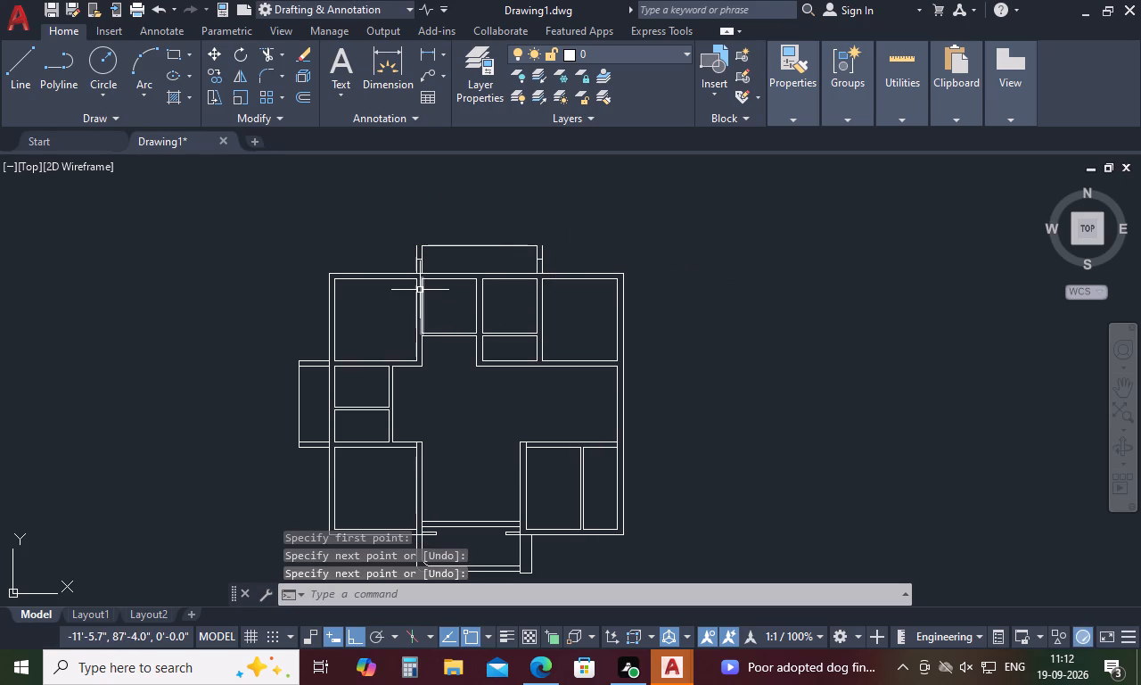
# Offset the new horizontal line joining the inner verticals upward by 10".
pyautogui.press('o')
pyautogui.press('space')
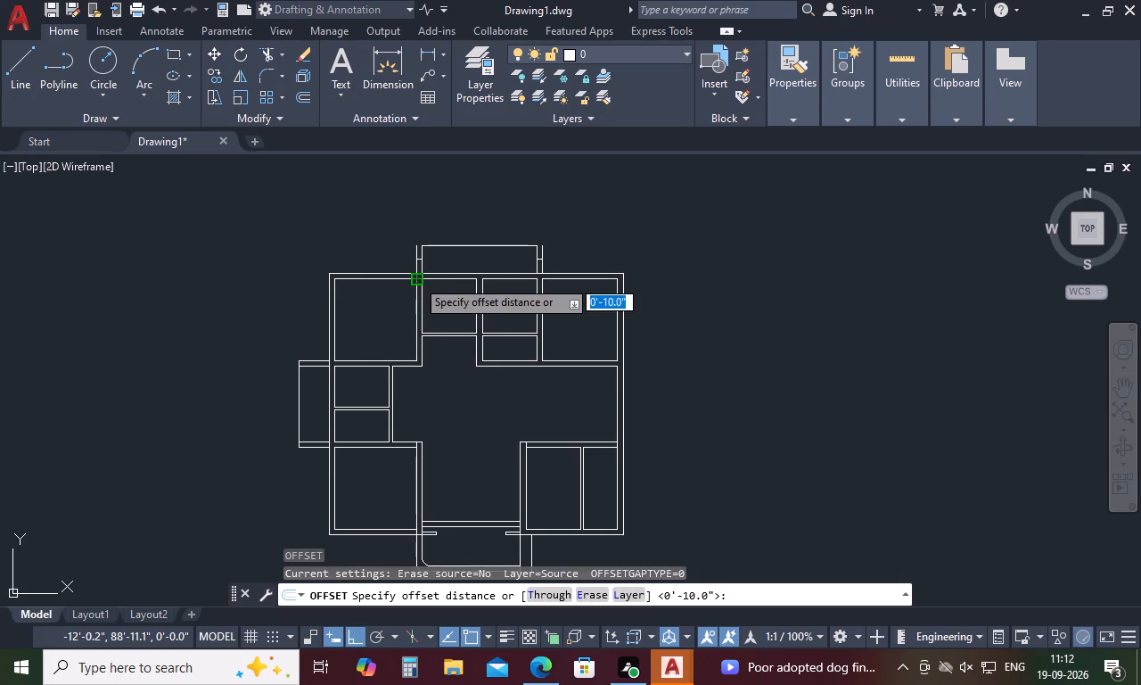
pyautogui.write('10')
pyautogui.press('space')
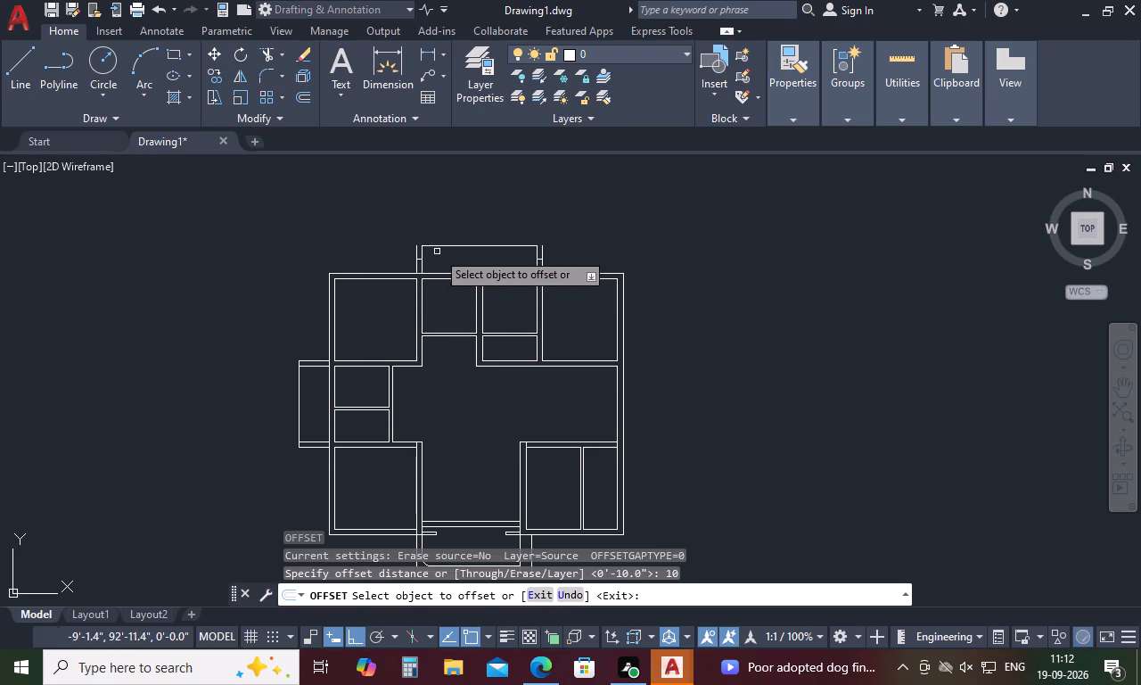
pyautogui.click(444, 247)
pyautogui.click(452, 218)
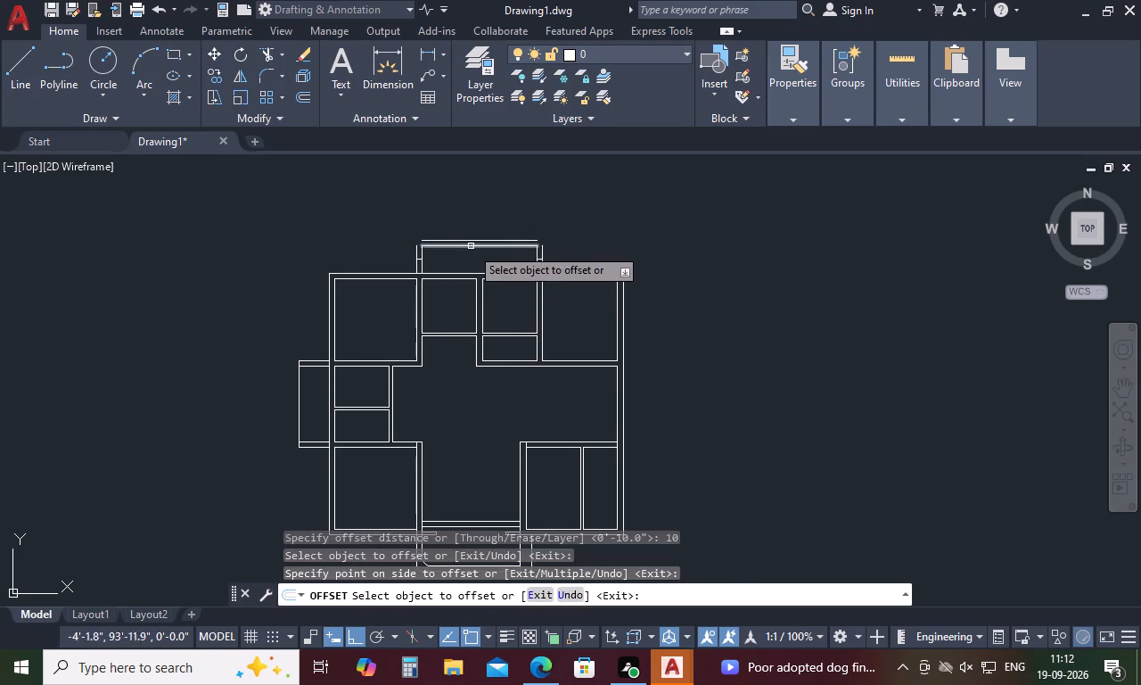
pyautogui.press('Escape')
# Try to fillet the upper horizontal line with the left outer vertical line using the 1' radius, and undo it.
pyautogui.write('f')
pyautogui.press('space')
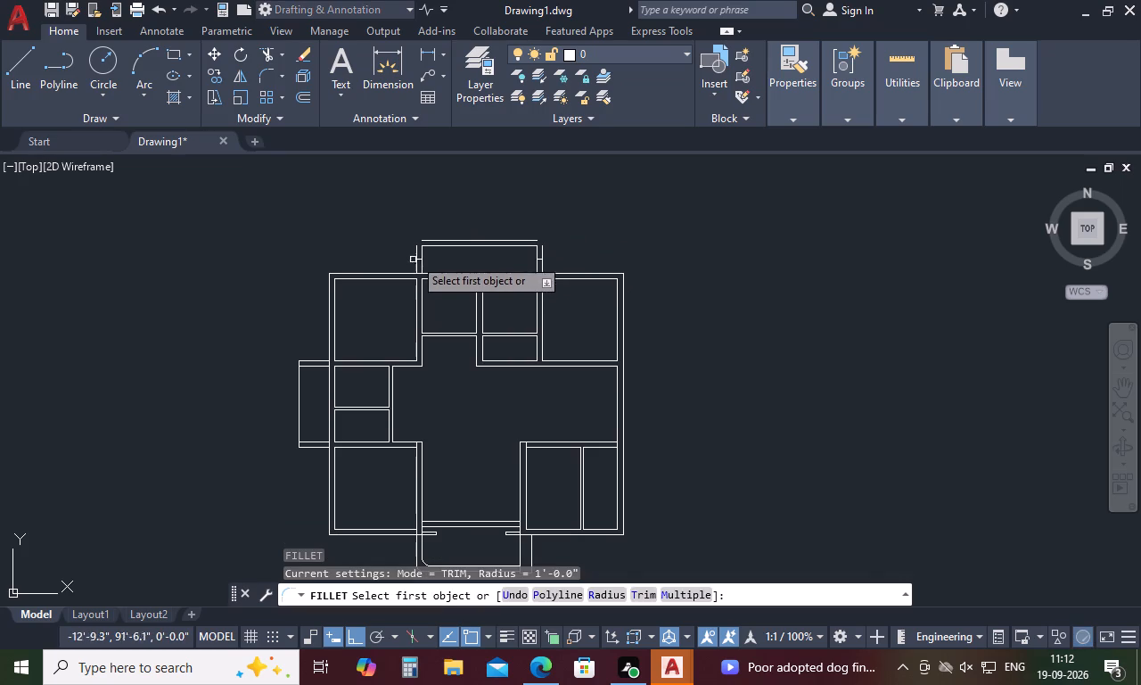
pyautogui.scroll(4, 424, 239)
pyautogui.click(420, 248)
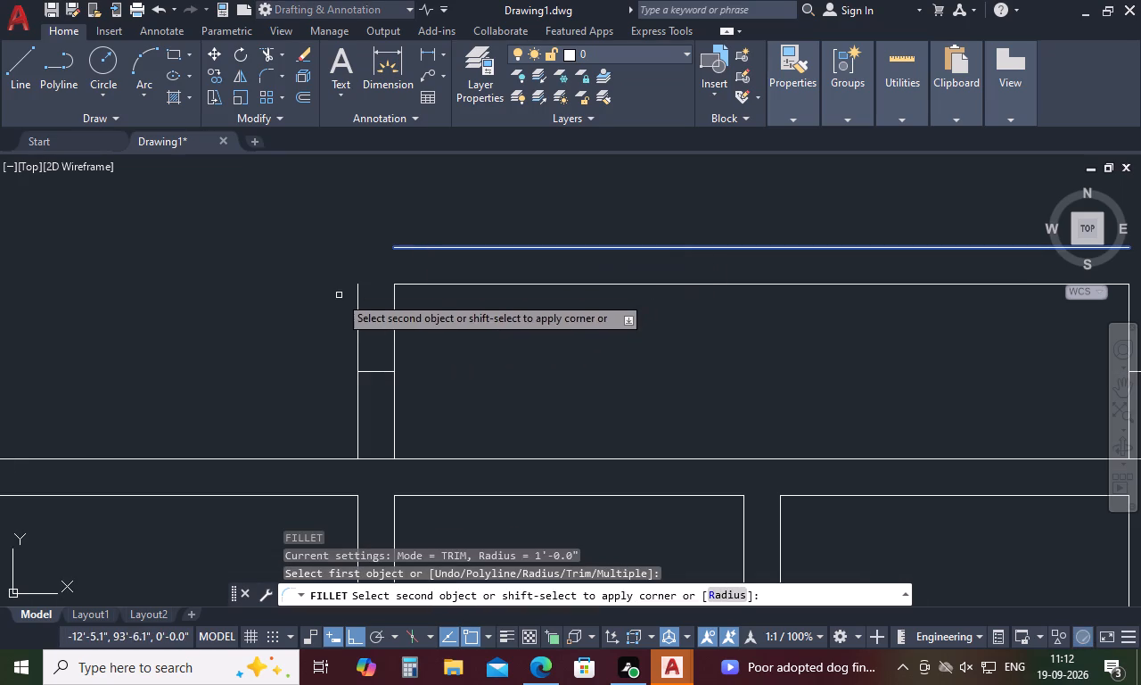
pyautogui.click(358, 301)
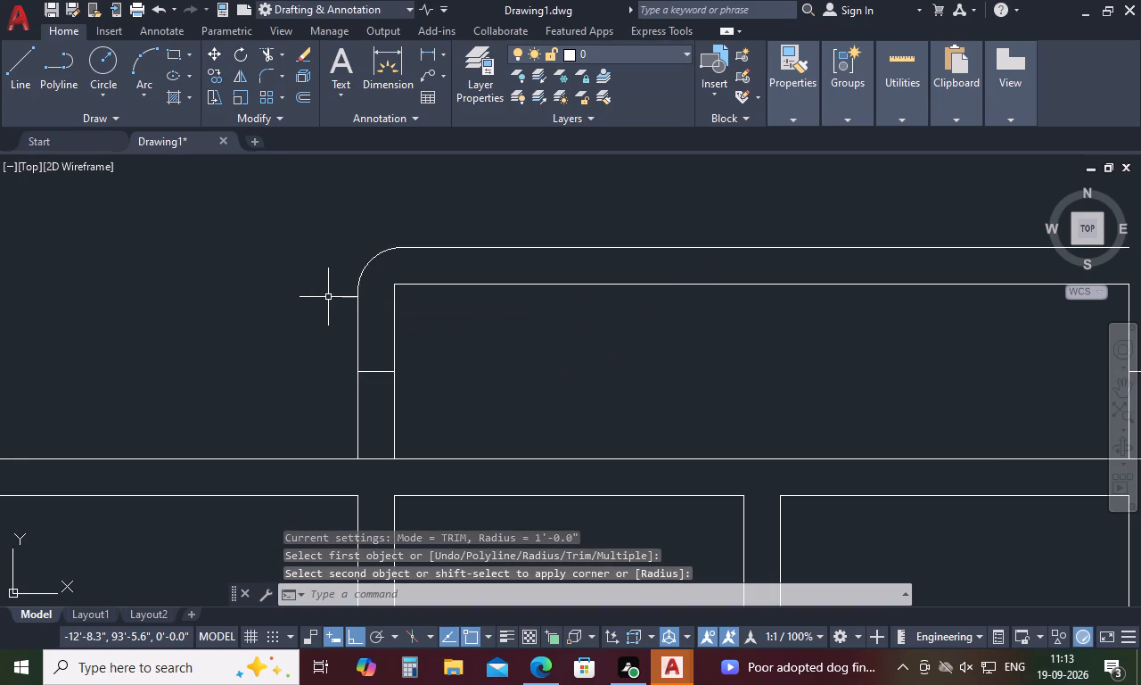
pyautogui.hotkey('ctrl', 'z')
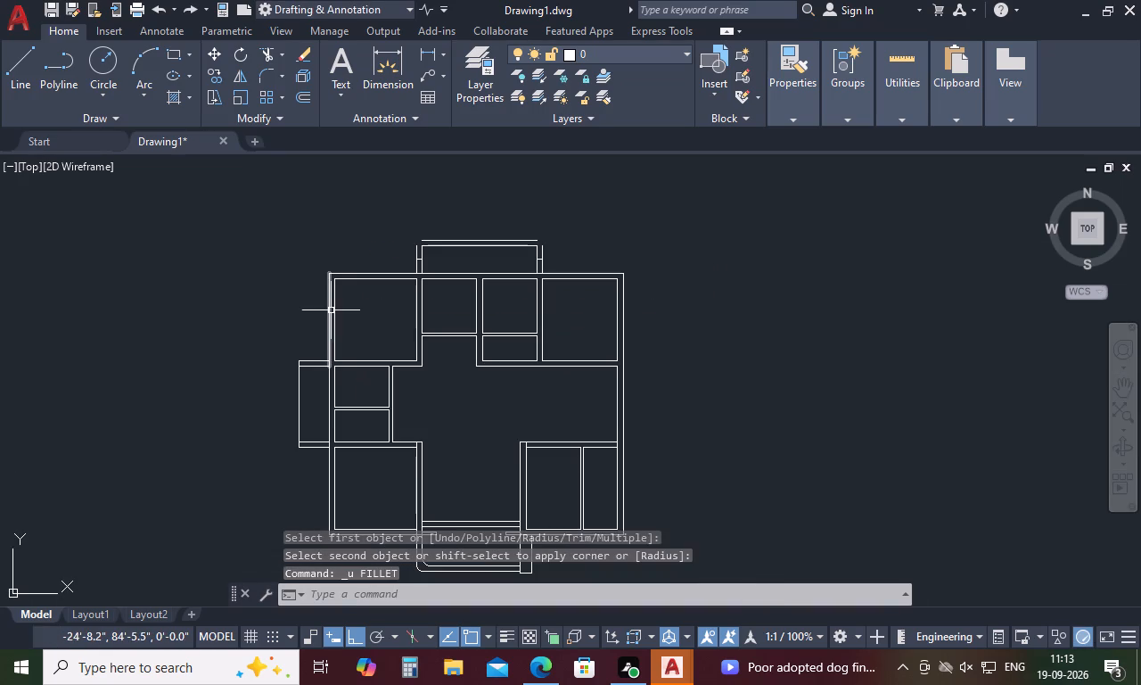
# Fillet the upper horizontal line with both outer vertical lines at radius 0 using the Multiple option, closing two square corners.
pyautogui.press('f')
pyautogui.press('space')
pyautogui.press('m')
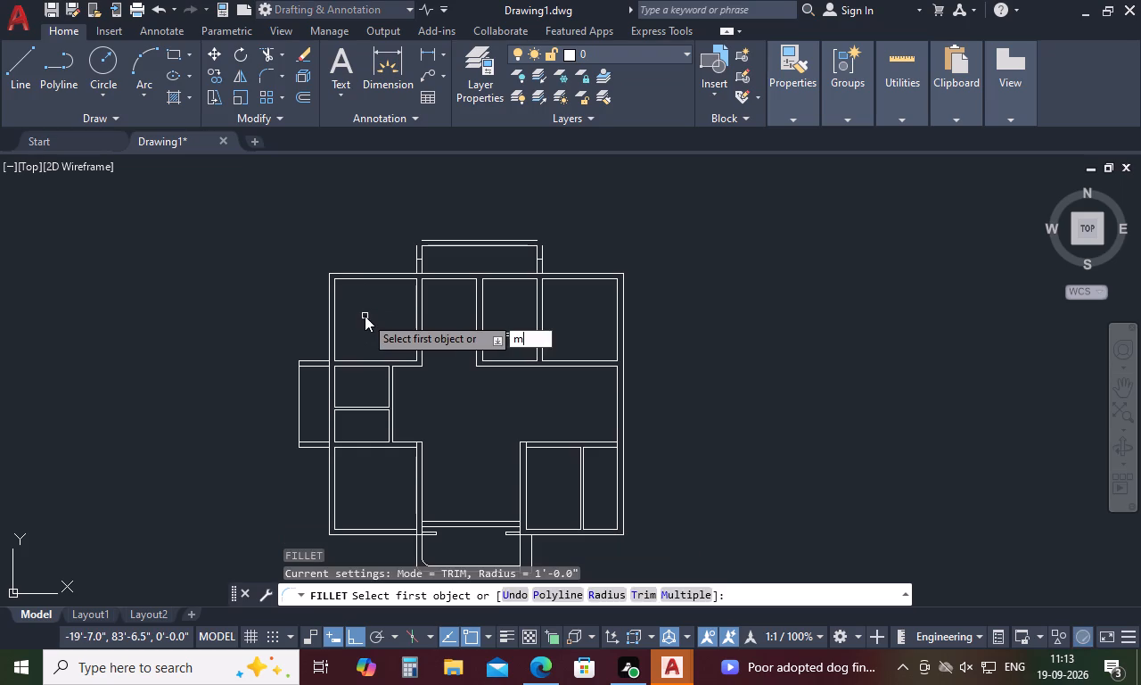
pyautogui.press('space')
pyautogui.scroll(3, 406, 237)
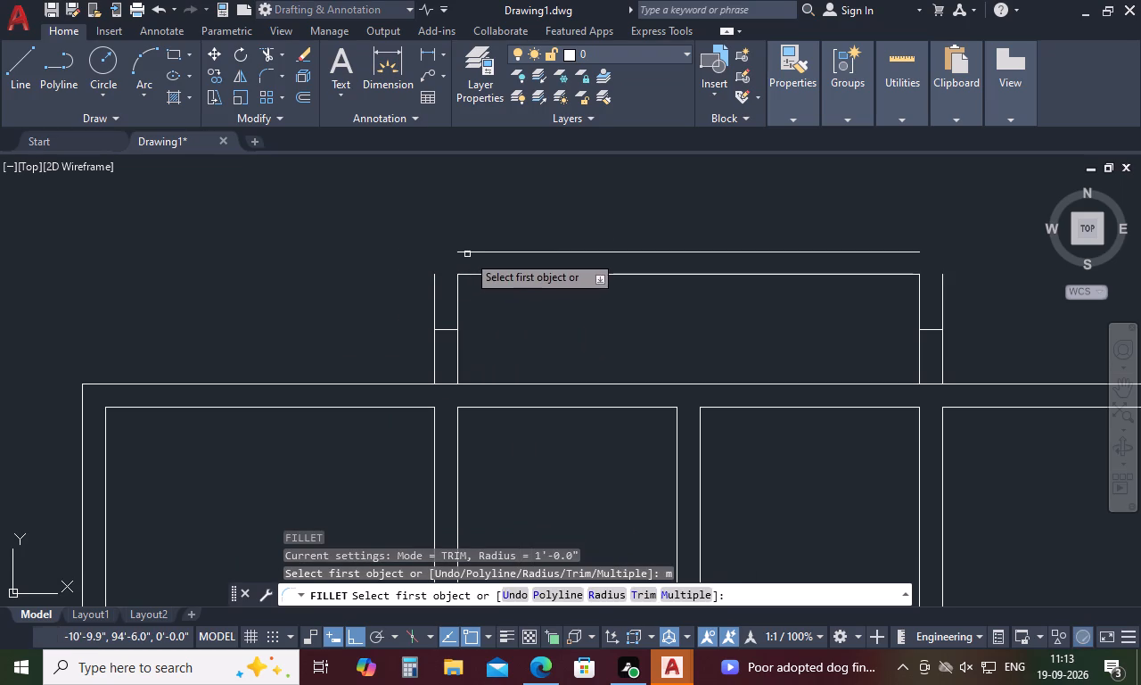
pyautogui.click(470, 252)
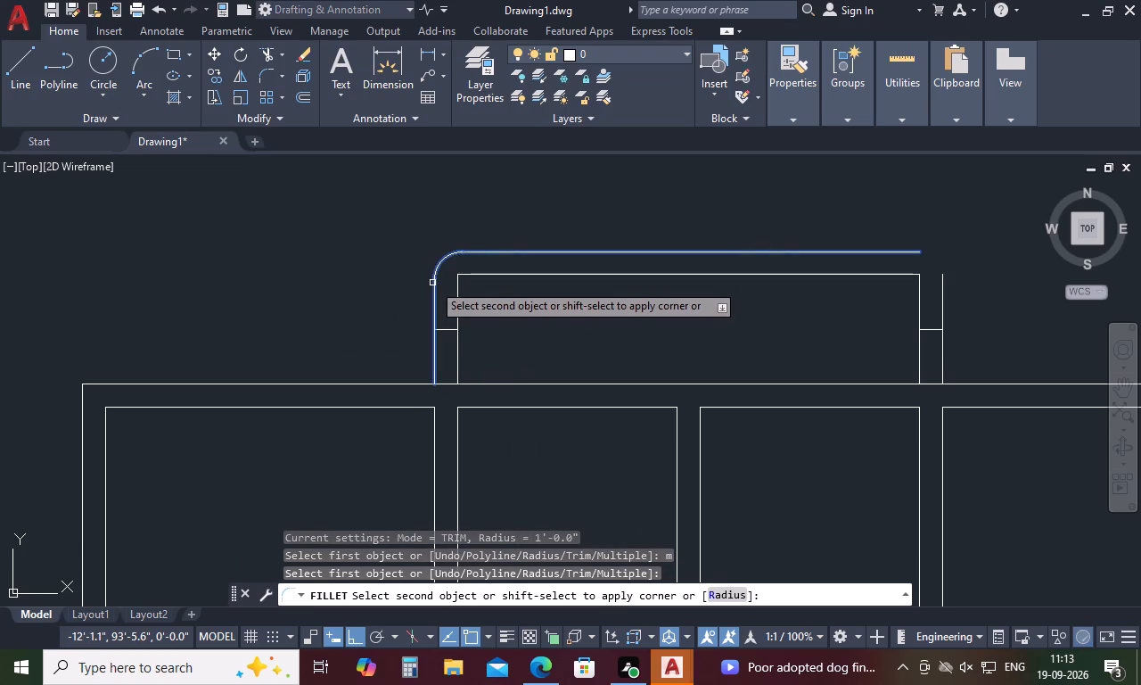
pyautogui.press('space')
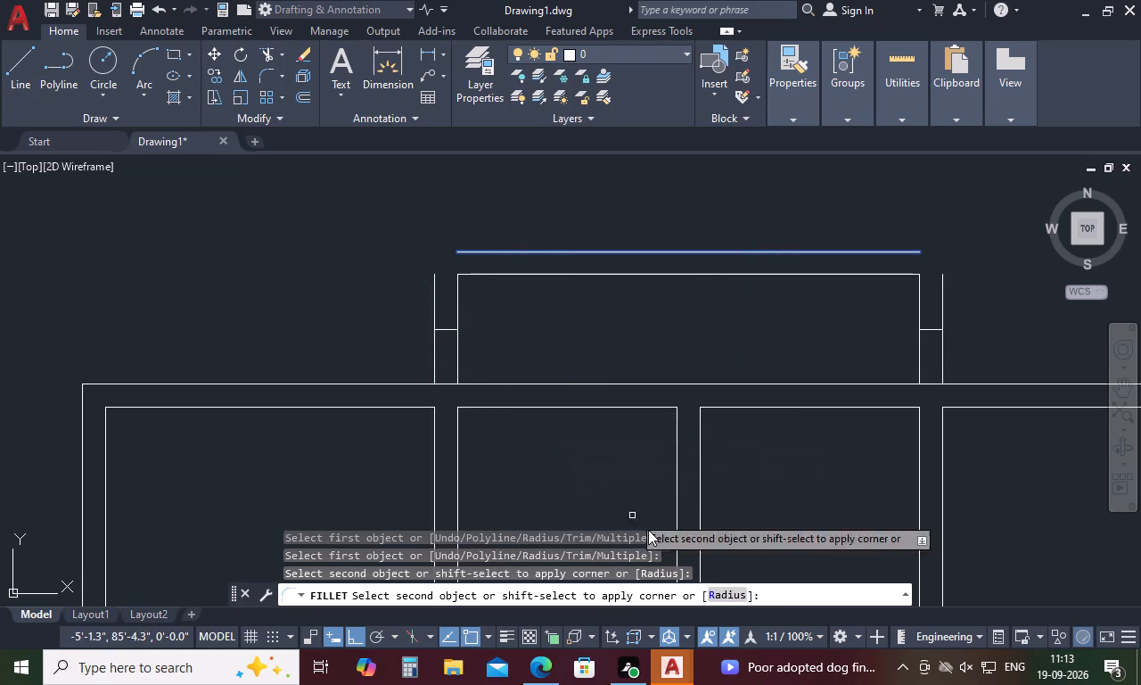
pyautogui.click(718, 596)
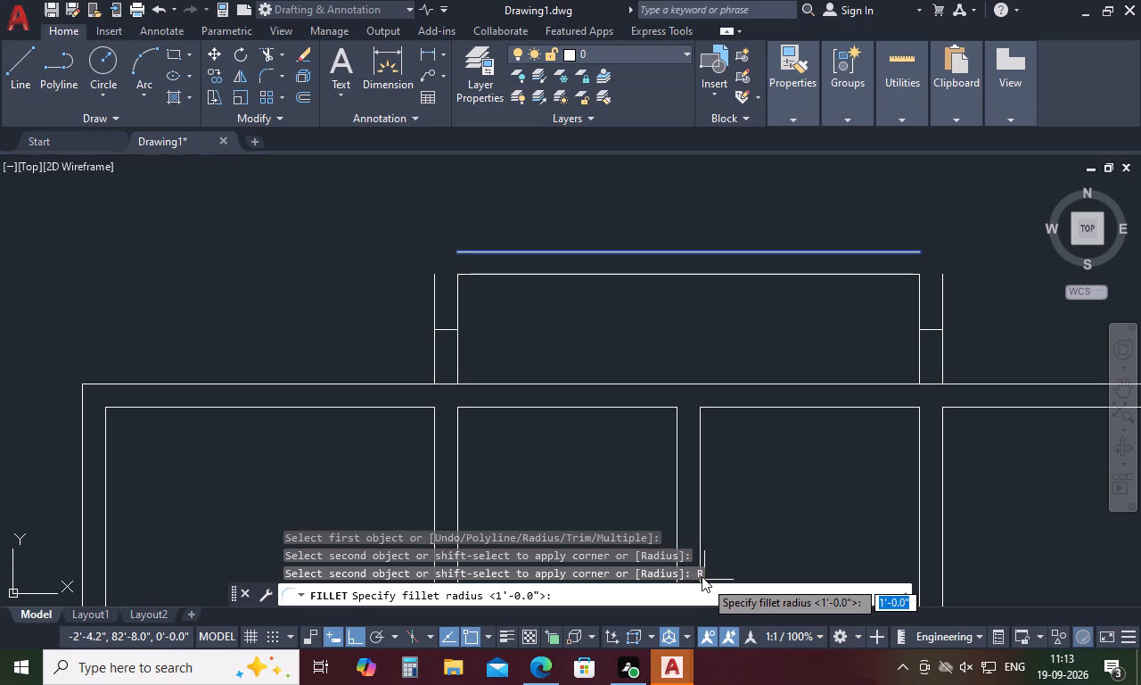
pyautogui.write('0')
pyautogui.press('space')
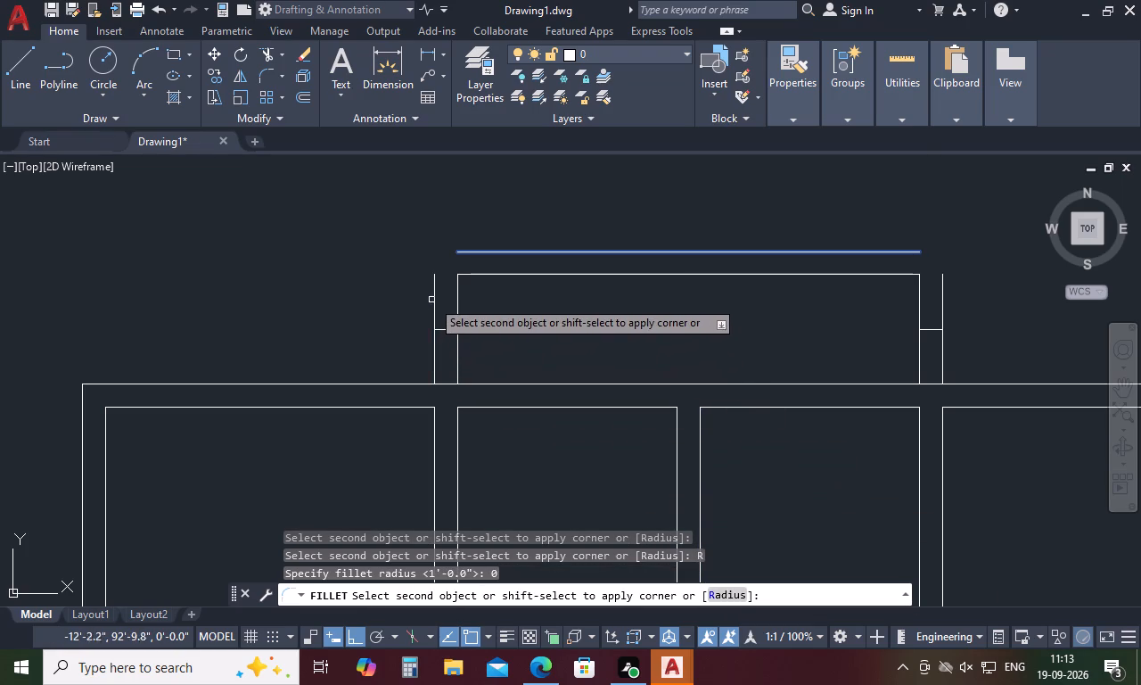
pyautogui.click(433, 299)
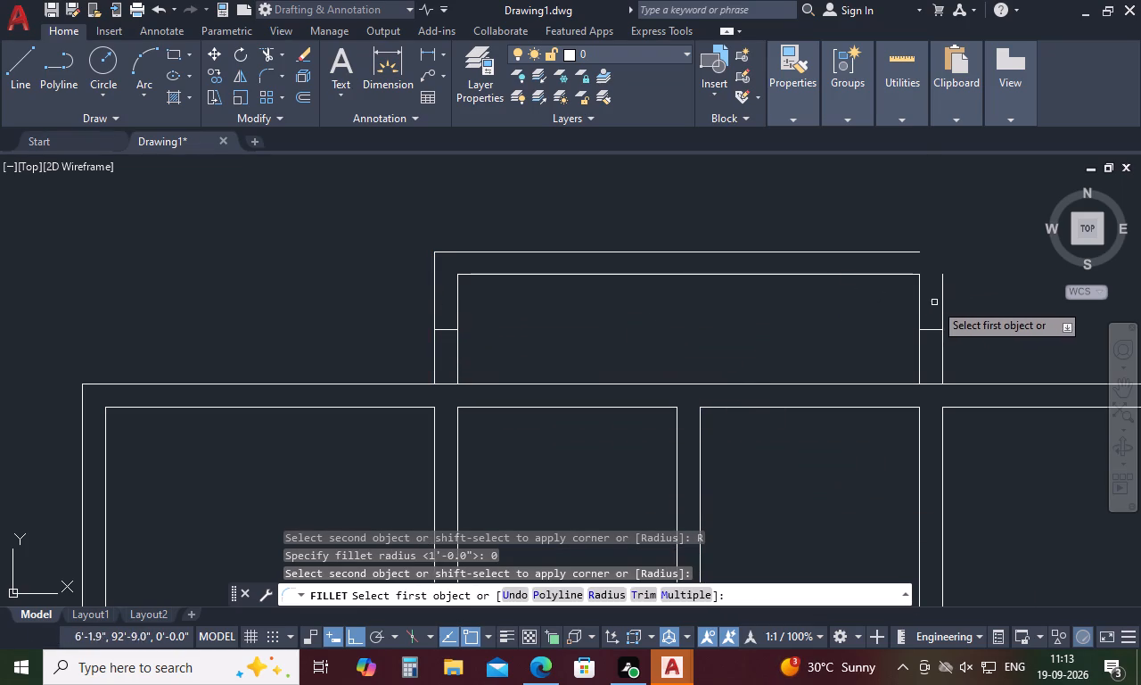
pyautogui.click(941, 304)
pyautogui.click(904, 254)
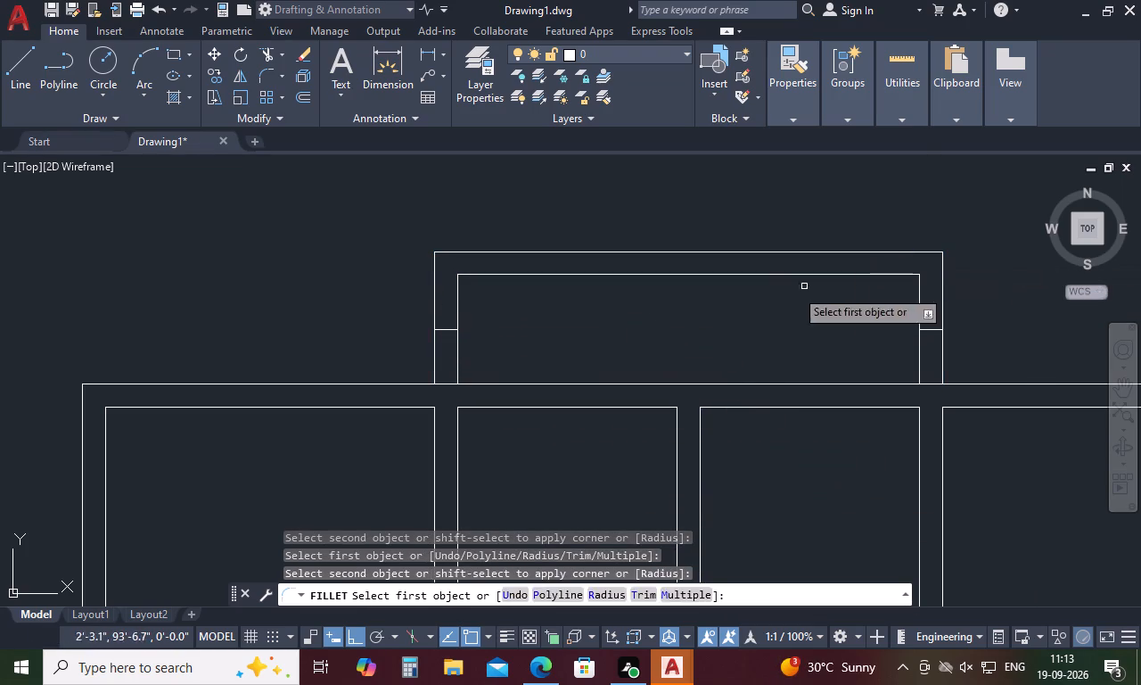
pyautogui.press('space')
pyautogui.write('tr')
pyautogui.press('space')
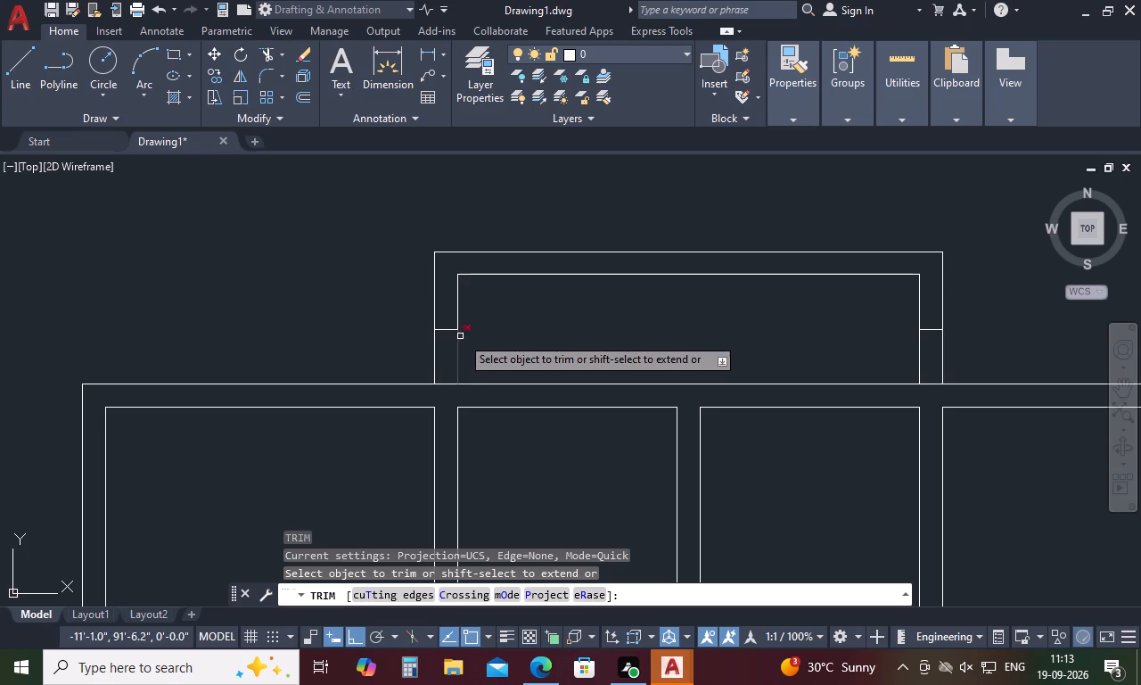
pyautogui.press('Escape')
# Draw a 2'10" vertical line from the midpoint of the left short cross line up to the projection's top outer line.
pyautogui.write('l')
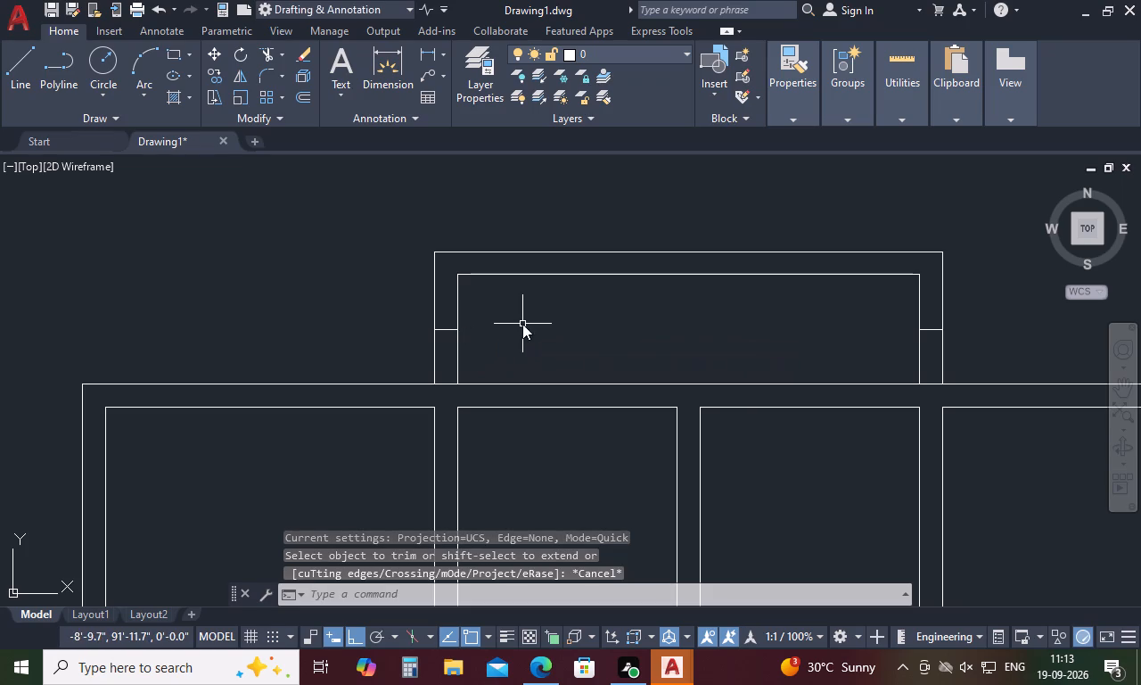
pyautogui.press('space')
pyautogui.click(444, 335)
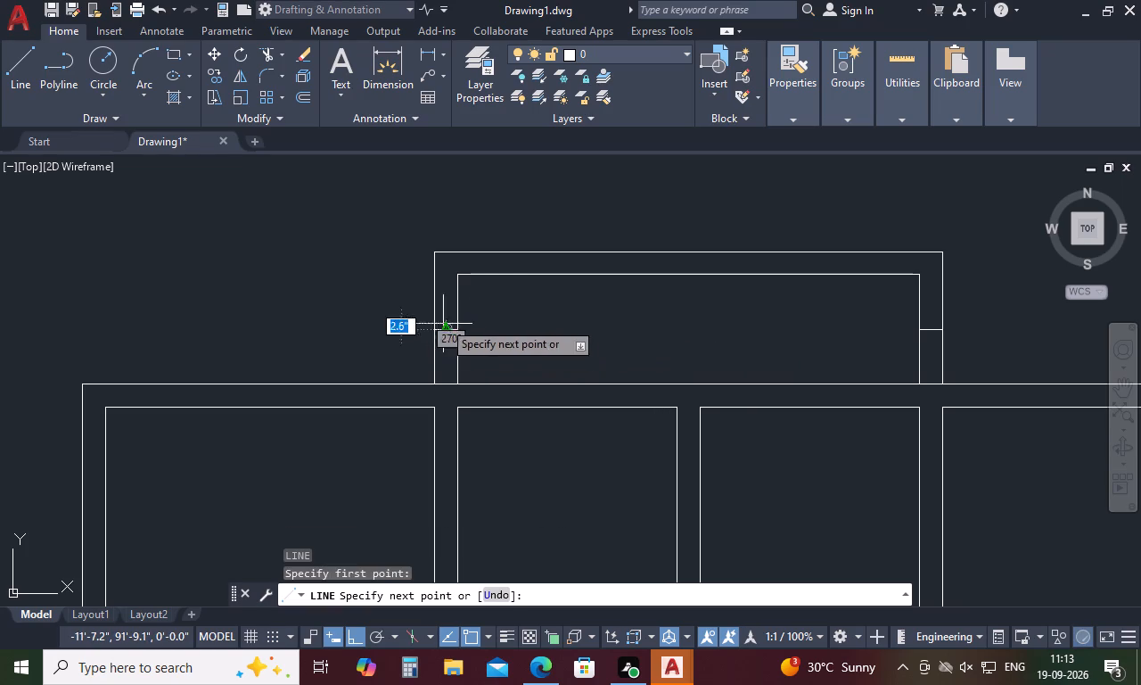
pyautogui.click(447, 253)
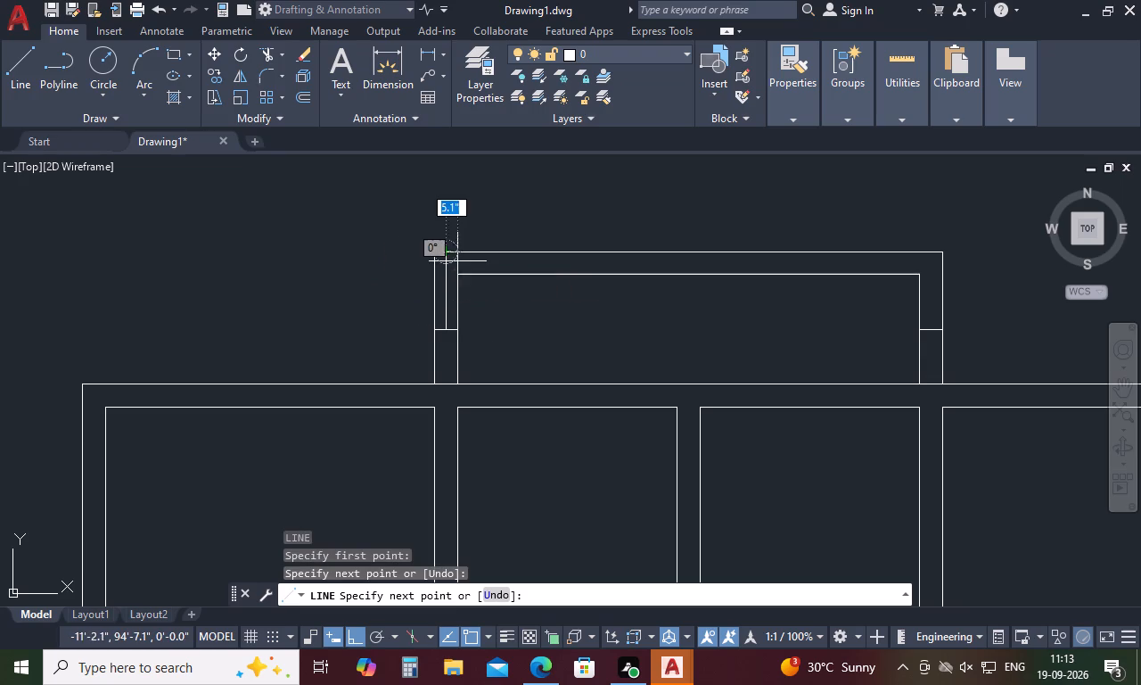
pyautogui.scroll(4, 459, 261)
pyautogui.press('space')
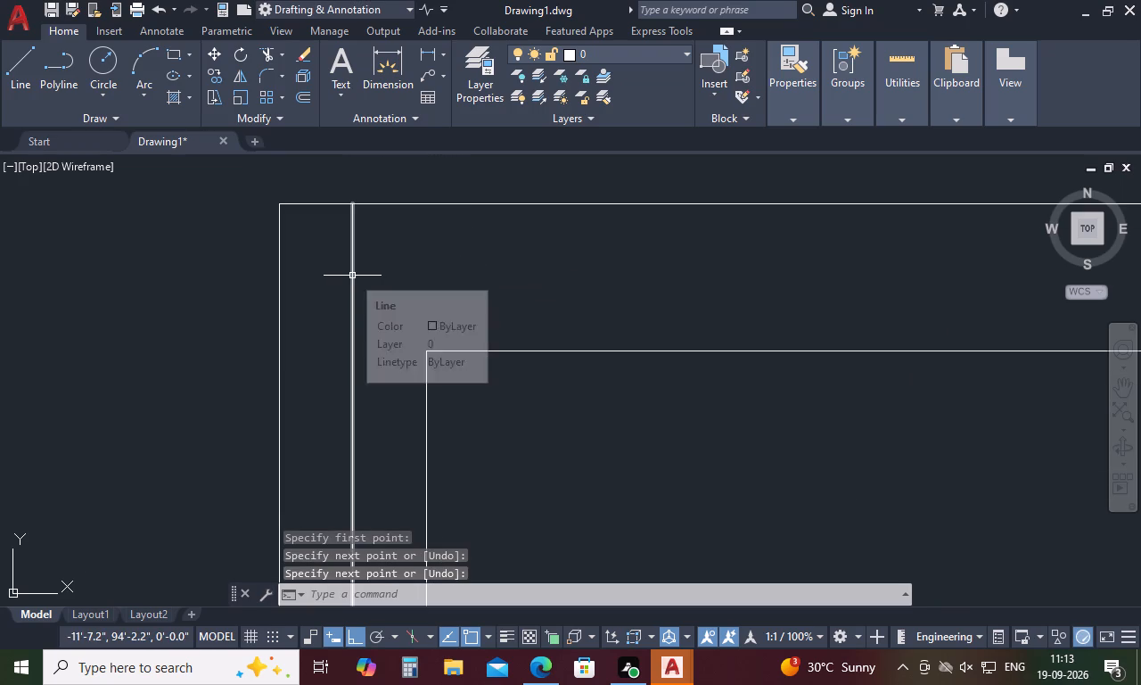
# Draw a vertical line from the midpoint of the right short cross line up to the projection's top outer line.
pyautogui.press('l')
pyautogui.press('space')
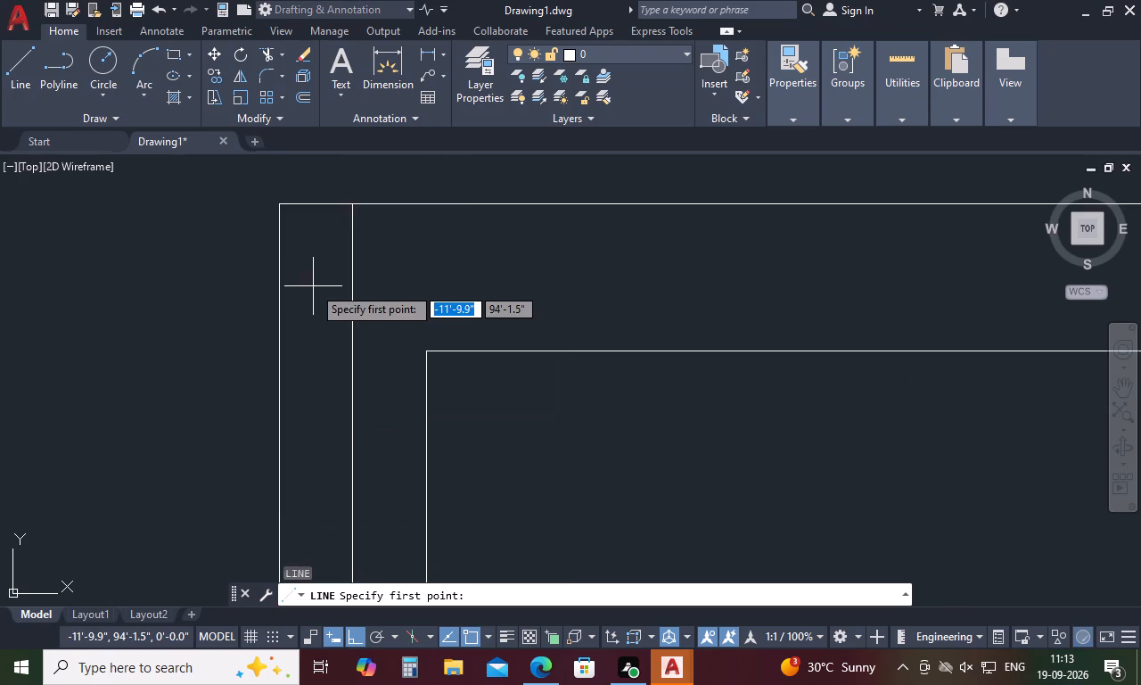
pyautogui.scroll(-4, 313, 286)
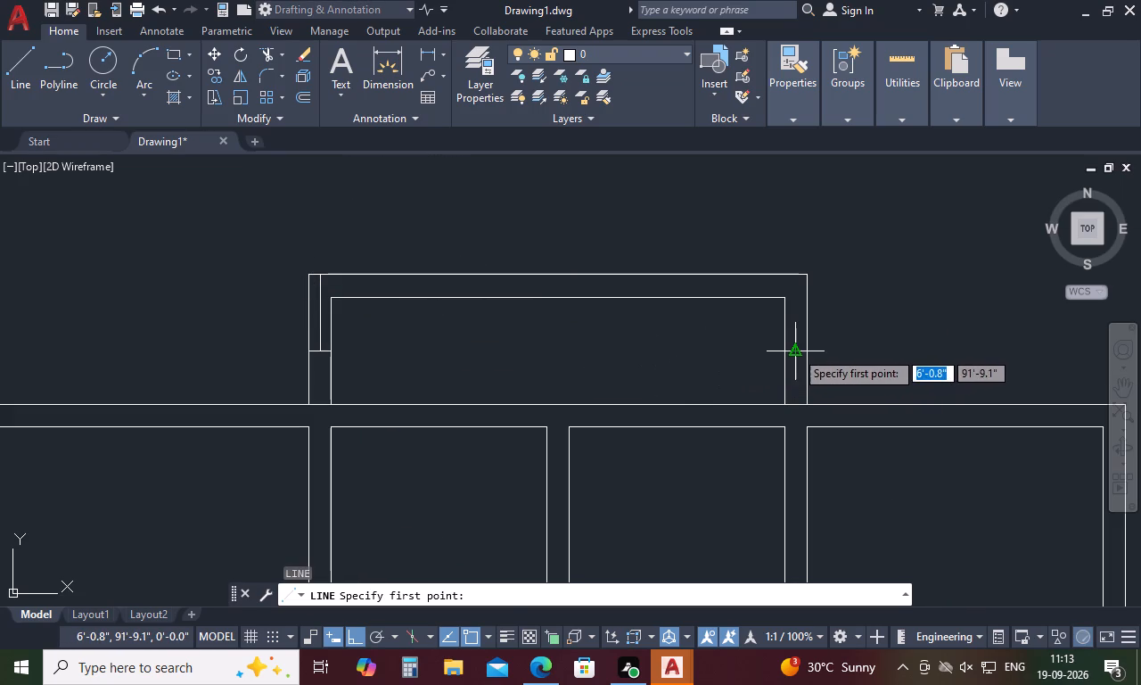
pyautogui.click(795, 351)
pyautogui.click(792, 275)
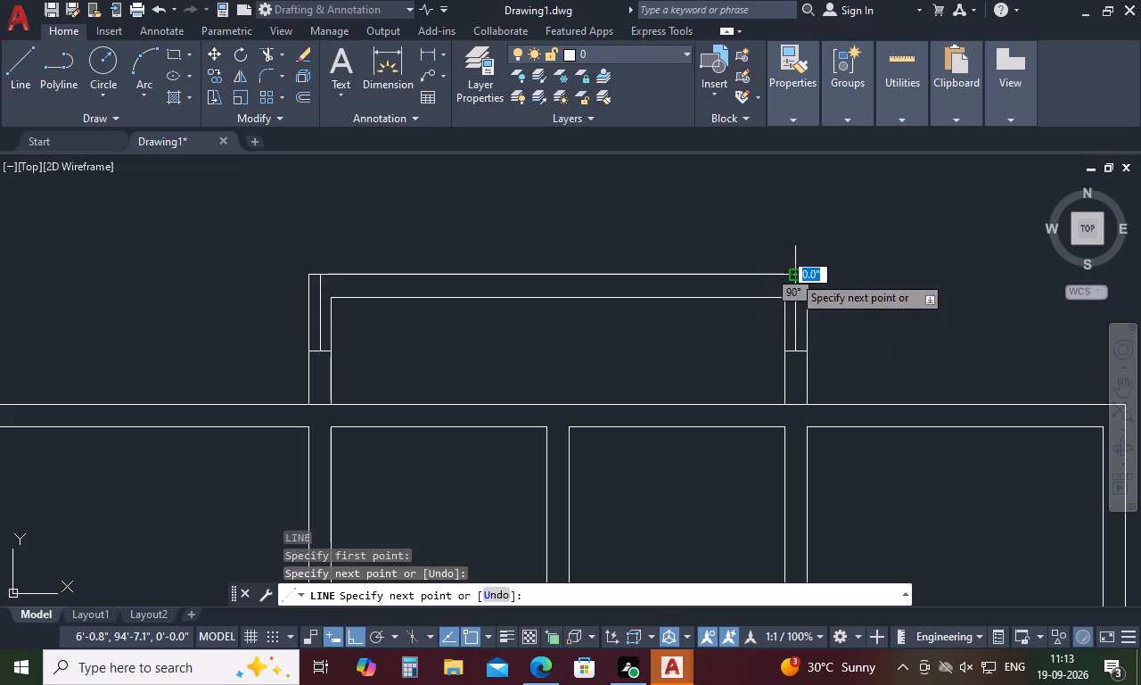
pyautogui.press('space')
# Draw a horizontal centre line along the top projection's upper wall, running between the right and left vertical centre lines.
pyautogui.write('l')
pyautogui.press('space')
pyautogui.scroll(4, 791, 293)
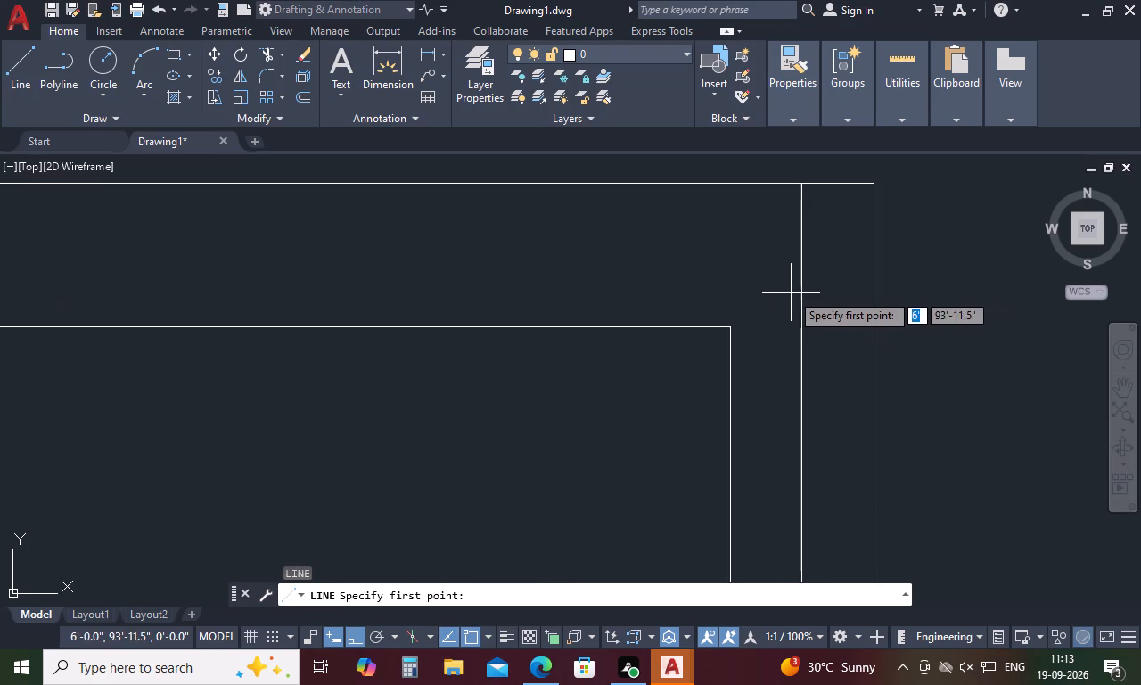
pyautogui.click(802, 253)
pyautogui.scroll(-4, 802, 253)
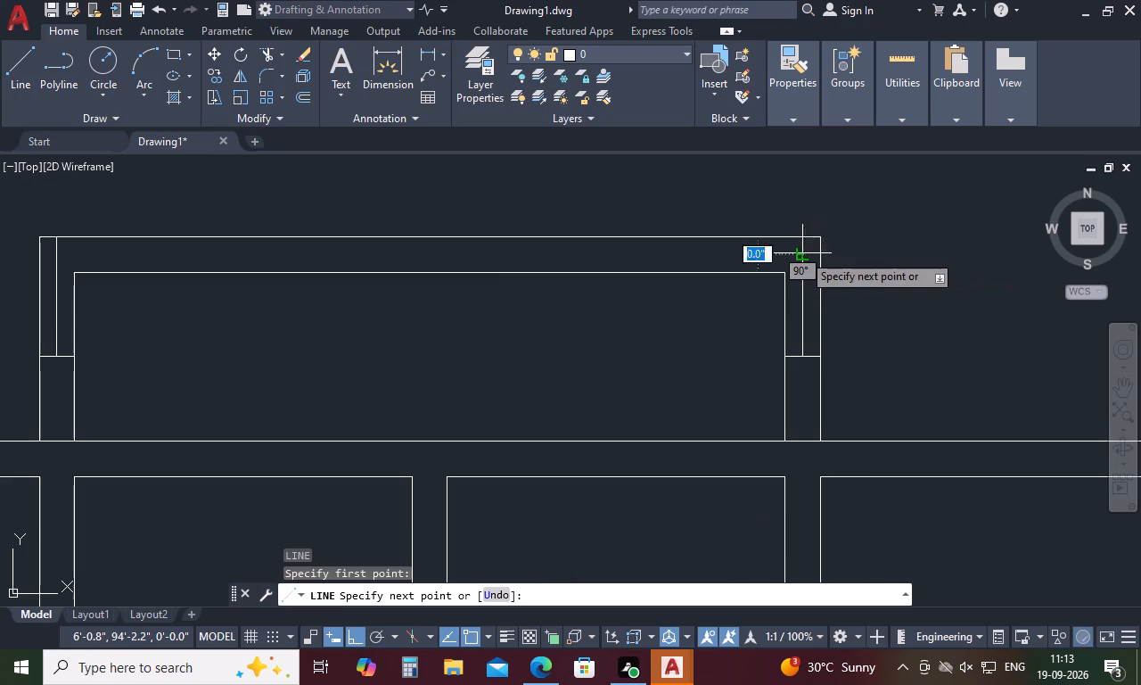
pyautogui.click(55, 258)
pyautogui.press('space')
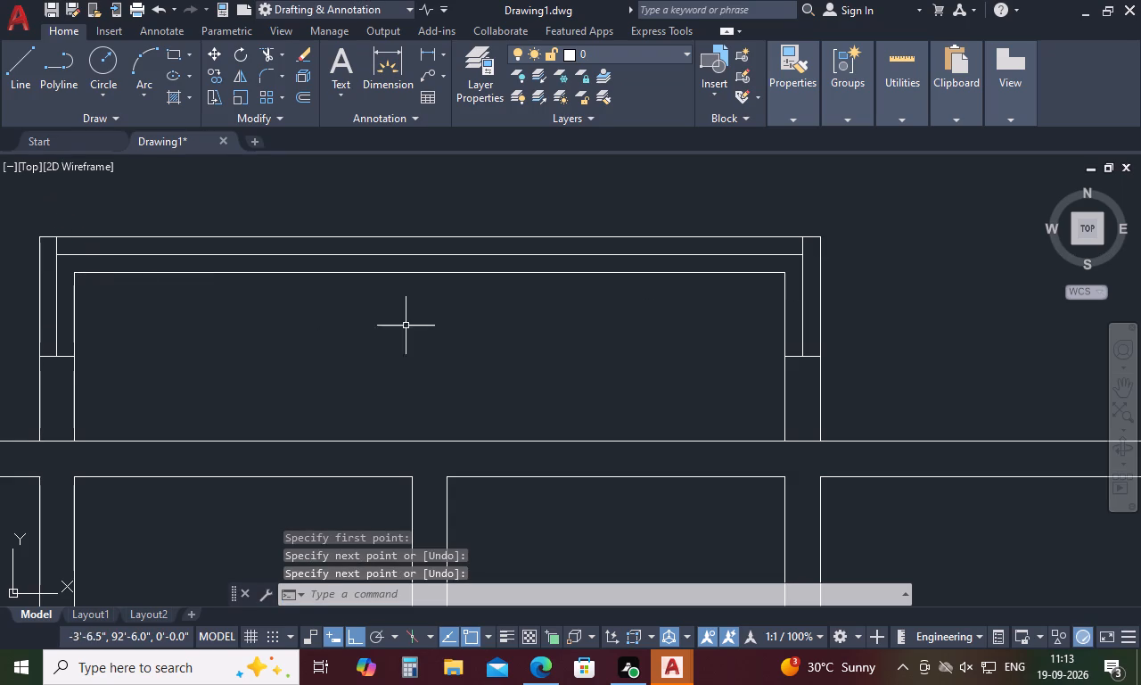
pyautogui.scroll(-1, 515, 326)
pyautogui.press('Escape')
# Trim the ends of both vertical centre lines that extend above the horizontal centre line.
pyautogui.write('tr')
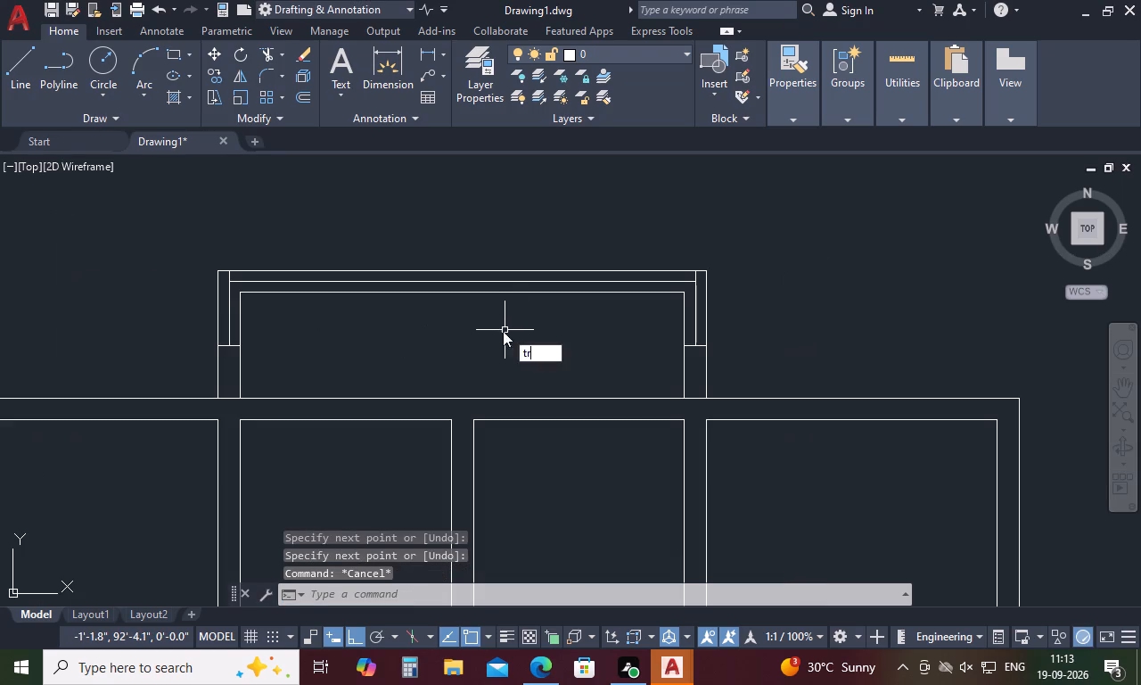
pyautogui.press('space')
pyautogui.scroll(4, 223, 276)
pyautogui.click(247, 269)
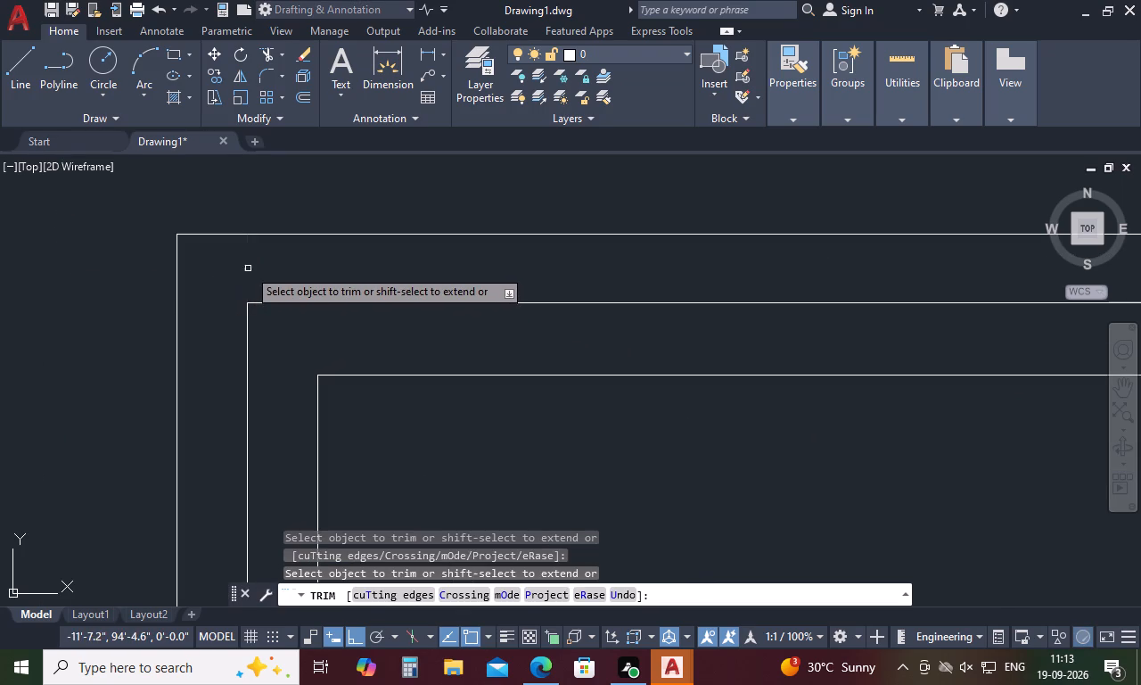
pyautogui.scroll(-5, 248, 268)
pyautogui.scroll(4, 535, 267)
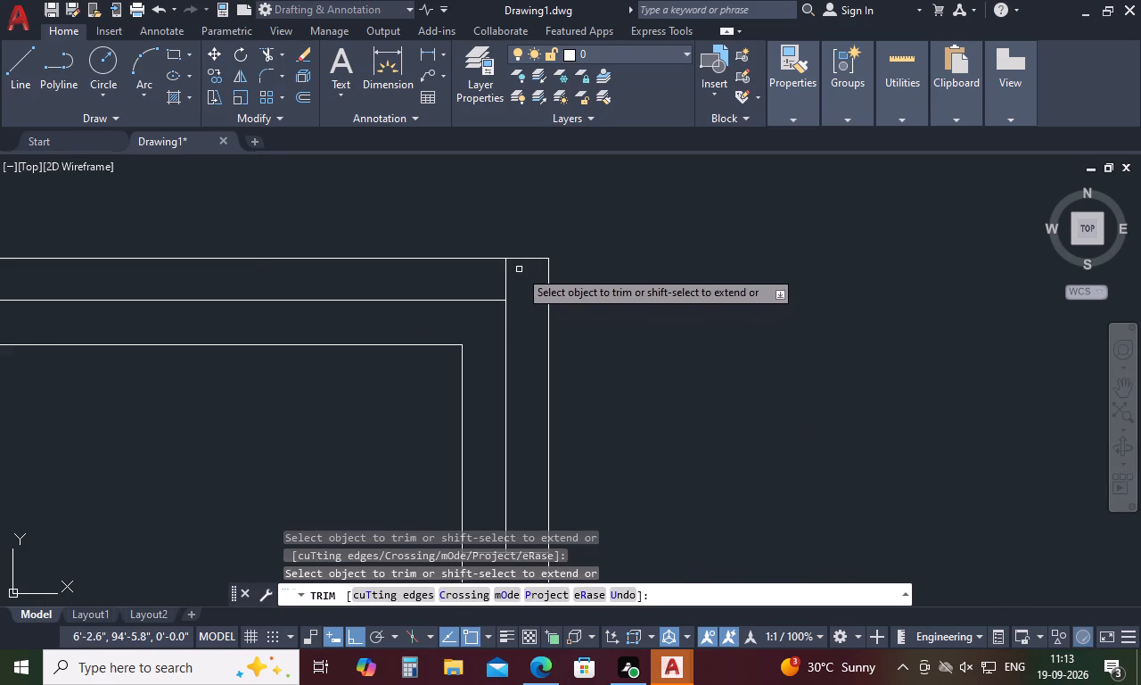
pyautogui.click(504, 280)
pyautogui.scroll(-3, 507, 278)
pyautogui.press('Escape')
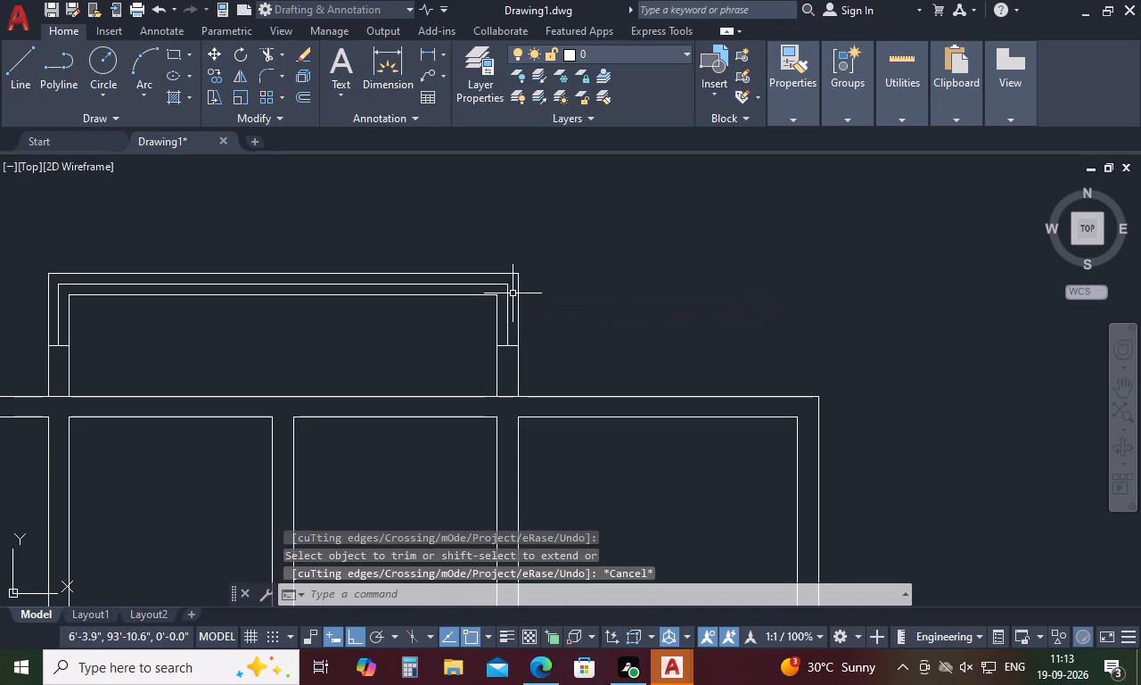
# Offset the right vertical centre line and the horizontal centre line 2" to both sides.
pyautogui.press('o')
pyautogui.press('space')
pyautogui.write('2')
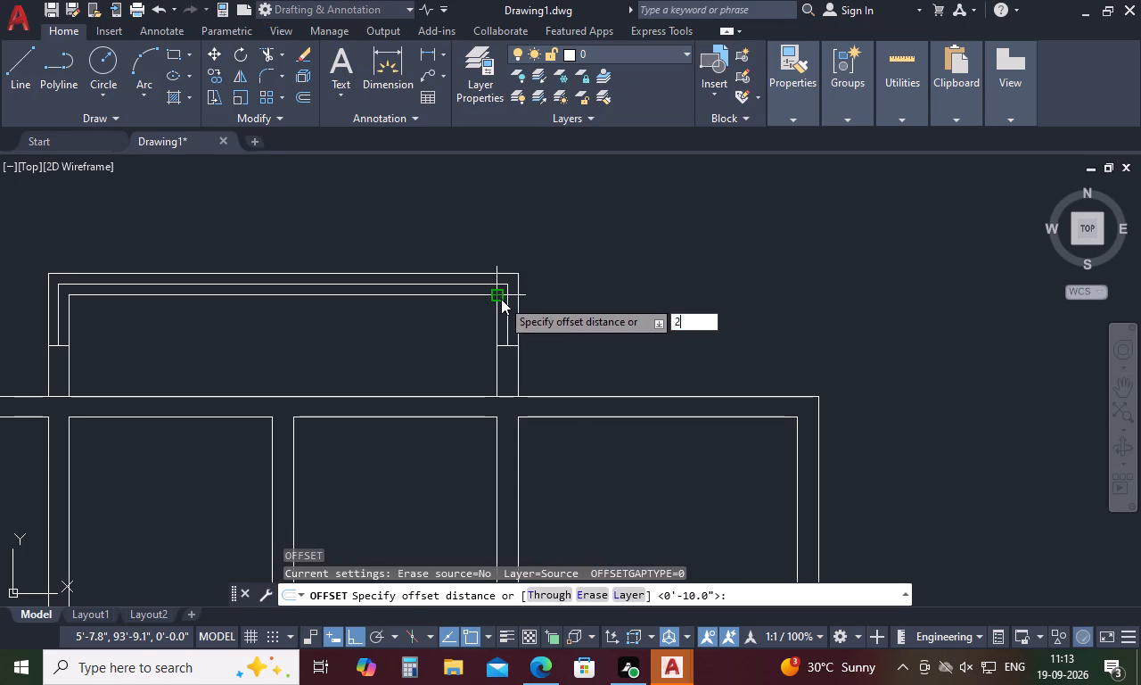
pyautogui.press('space')
pyautogui.scroll(3, 464, 309)
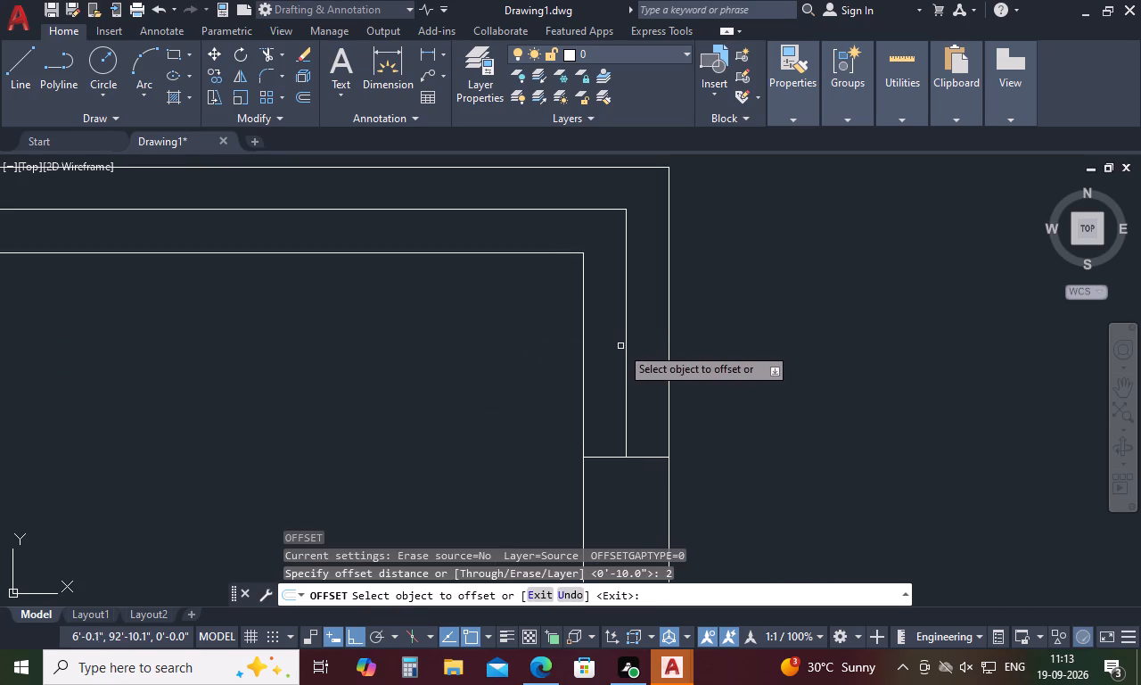
pyautogui.click(625, 338)
pyautogui.click(639, 334)
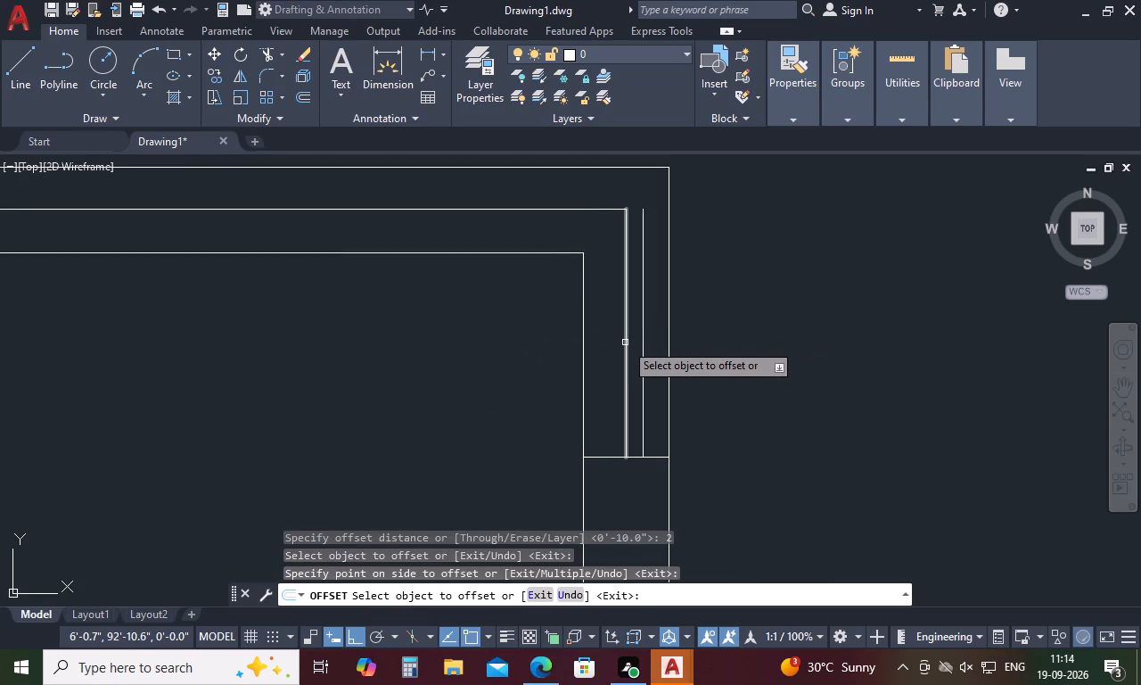
pyautogui.click(625, 342)
pyautogui.click(609, 351)
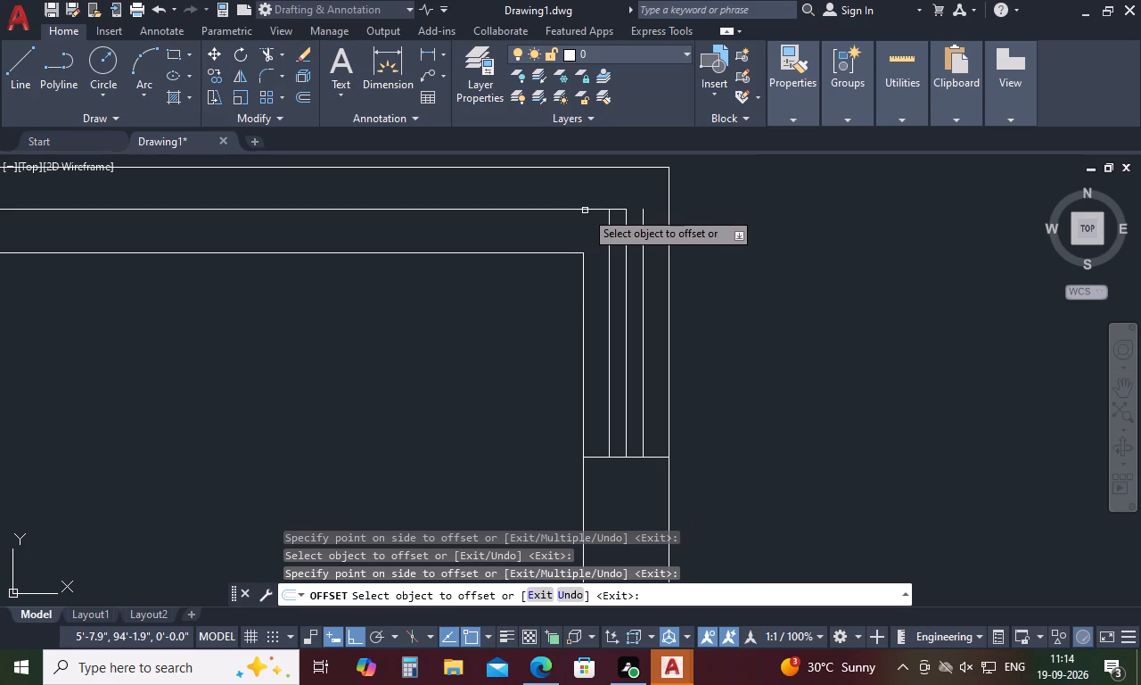
pyautogui.click(585, 210)
pyautogui.click(584, 228)
pyautogui.click(568, 209)
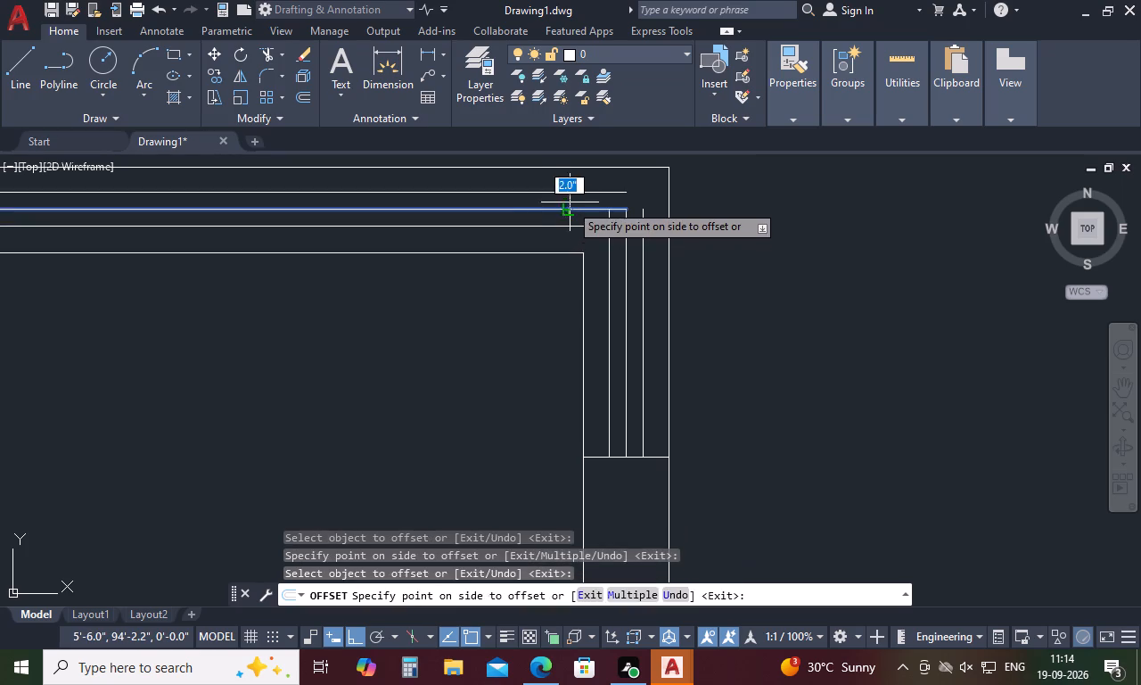
pyautogui.click(570, 199)
# Offset the left vertical centre line 2" to both sides.
pyautogui.scroll(-4, 612, 223)
pyautogui.scroll(4, 327, 235)
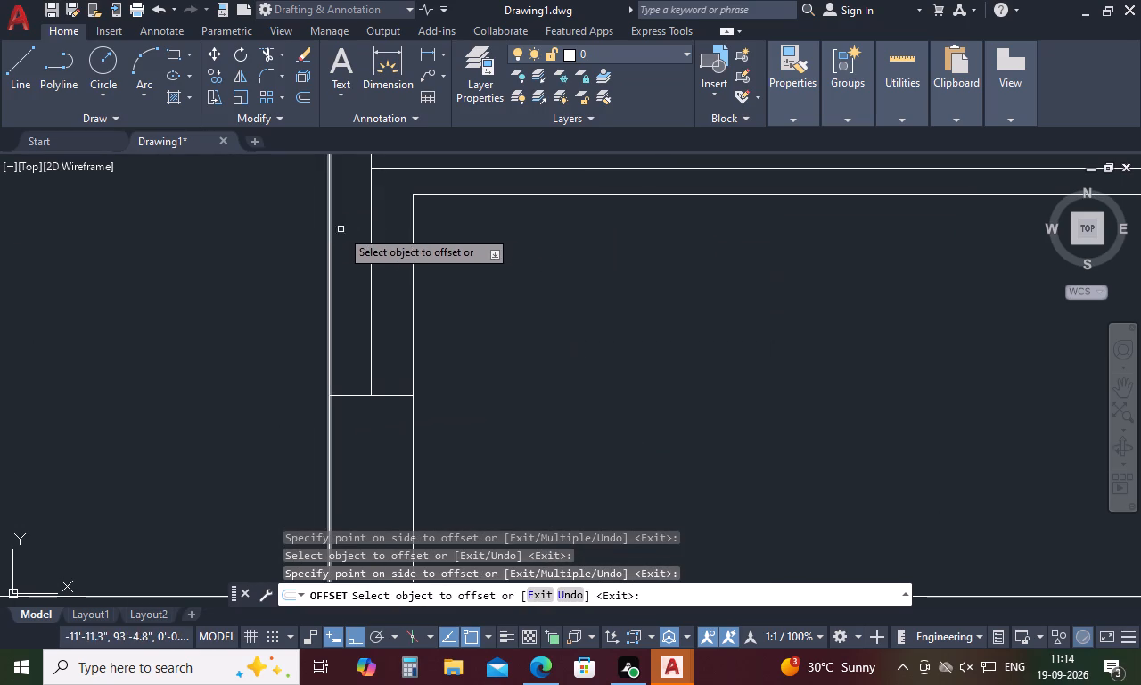
pyautogui.click(371, 227)
pyautogui.click(390, 228)
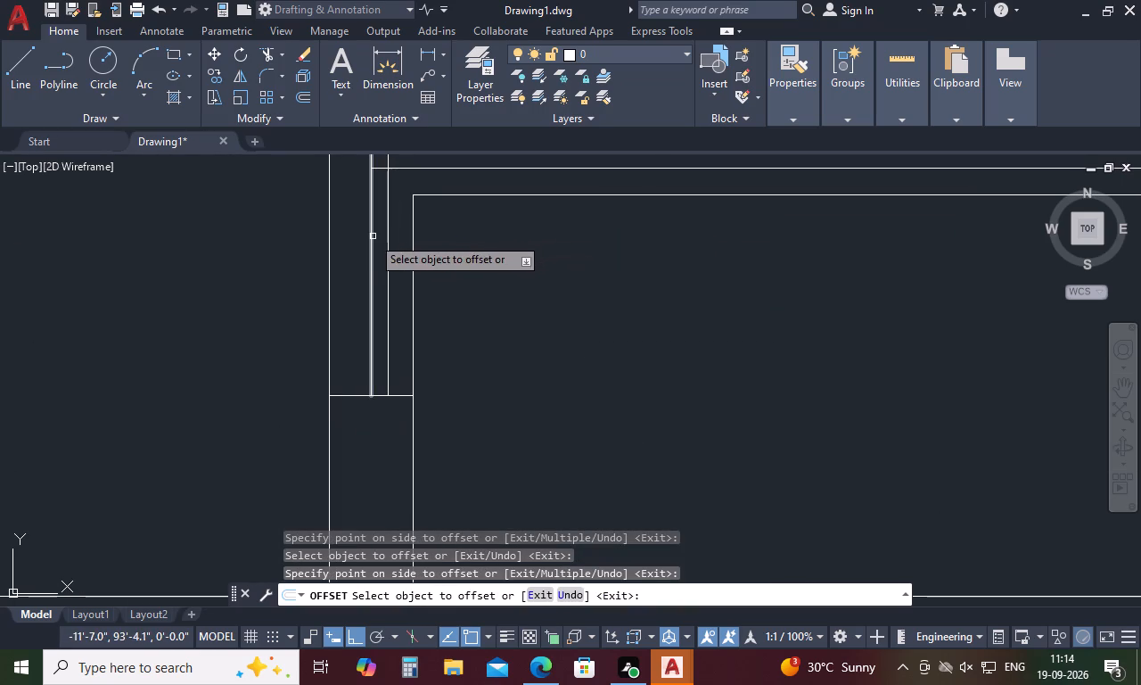
pyautogui.click(370, 237)
pyautogui.click(360, 243)
pyautogui.scroll(-3, 371, 253)
pyautogui.scroll(1, 372, 222)
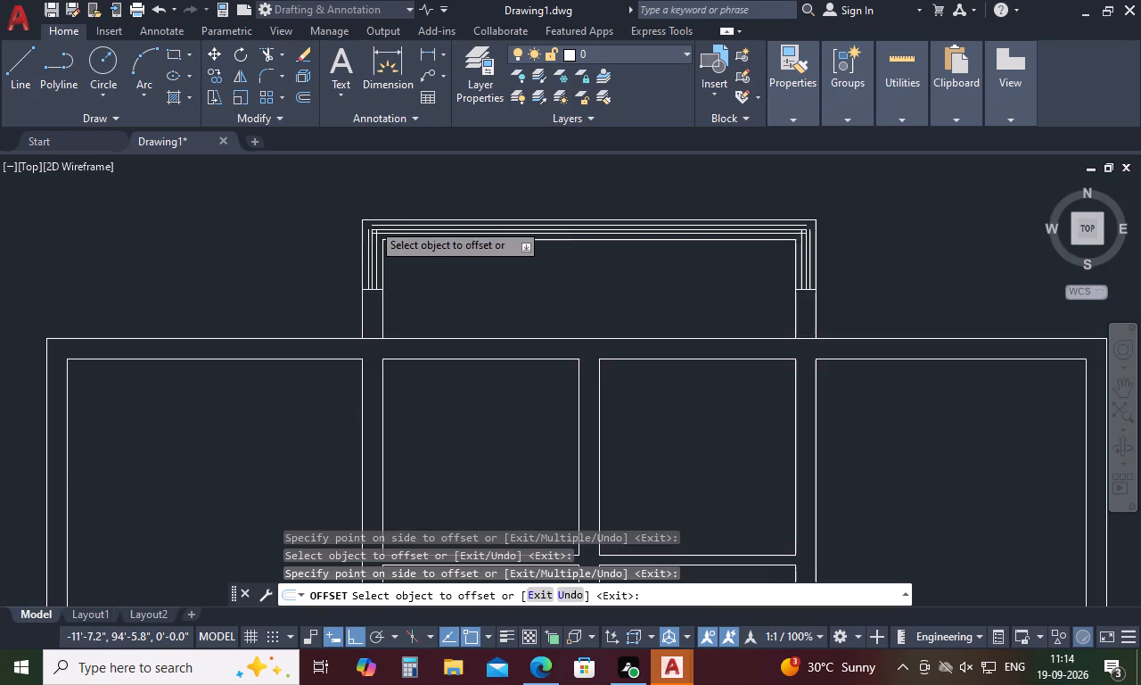
pyautogui.scroll(2, 372, 222)
pyautogui.press('Escape')
# Fillet the outermost offset lines into square corners at the projection's left and right ends, using radius 0.
pyautogui.press('f')
pyautogui.press('space')
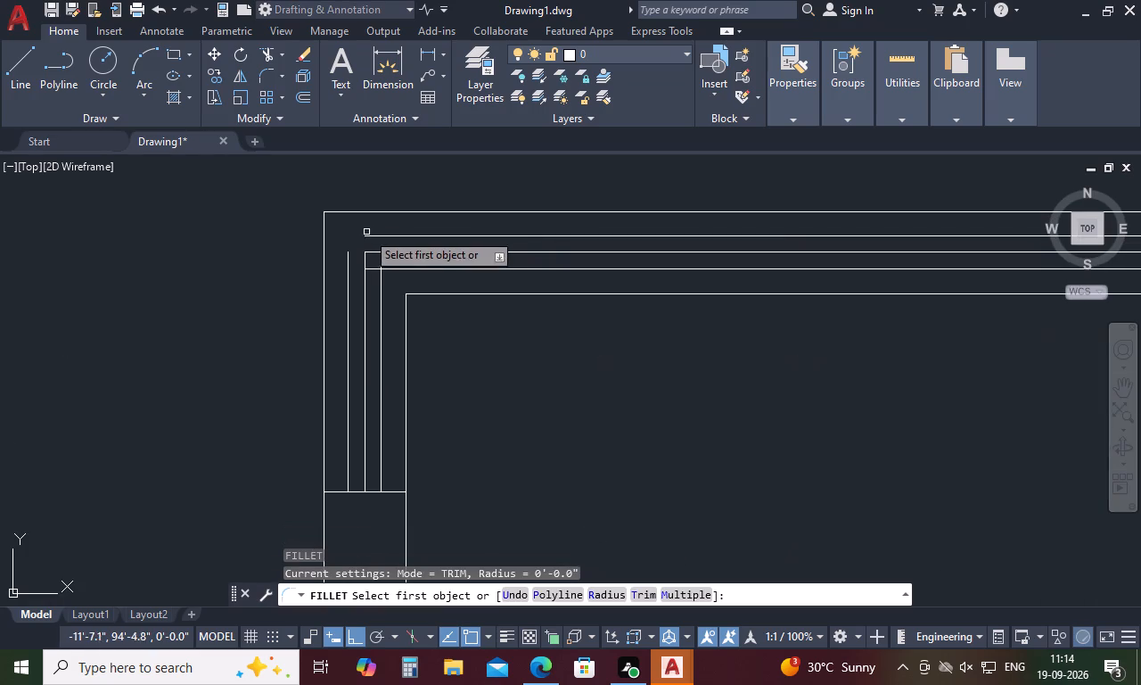
pyautogui.click(377, 235)
pyautogui.click(349, 260)
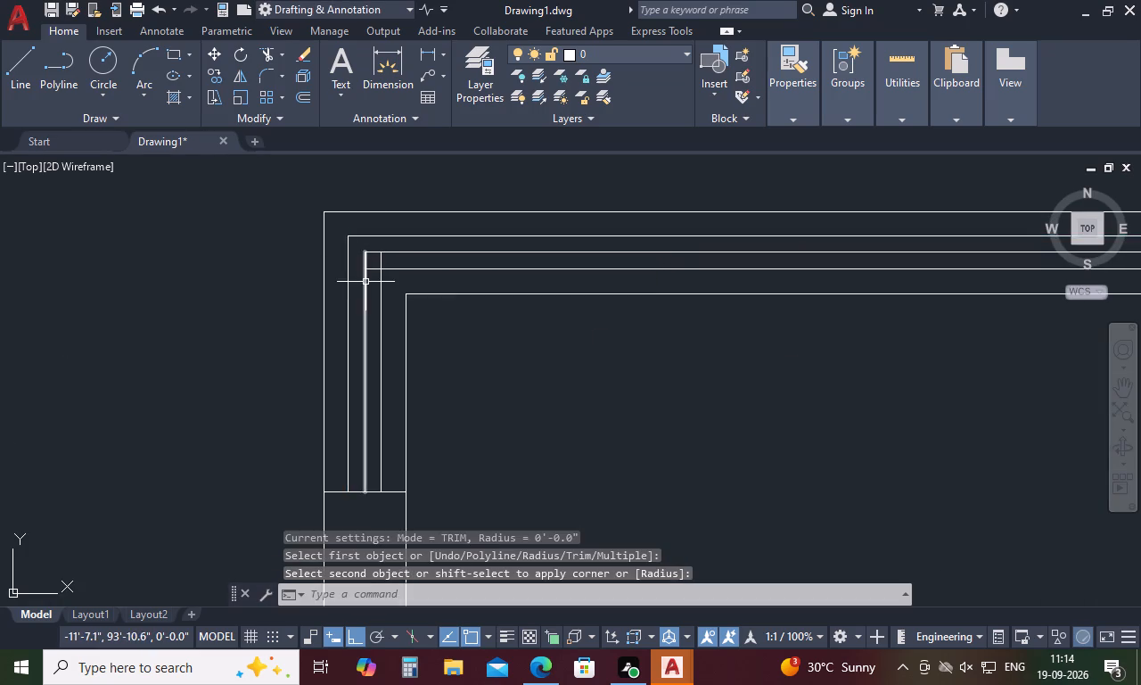
pyautogui.scroll(-4, 365, 282)
pyautogui.press('space')
pyautogui.scroll(4, 647, 277)
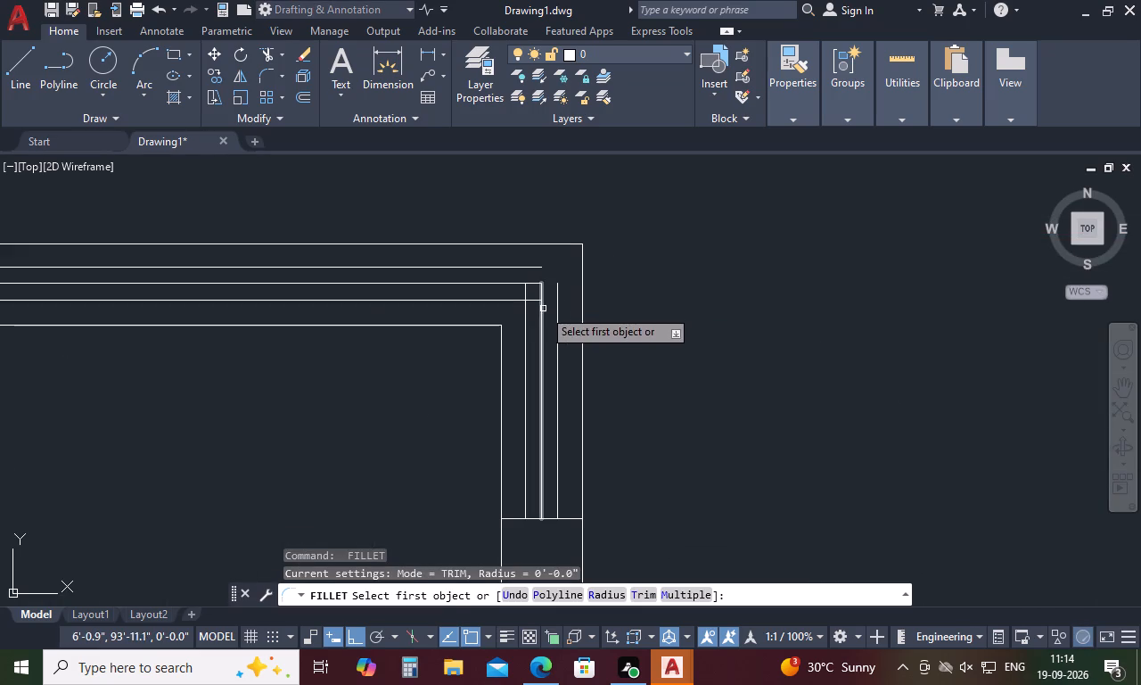
pyautogui.click(556, 303)
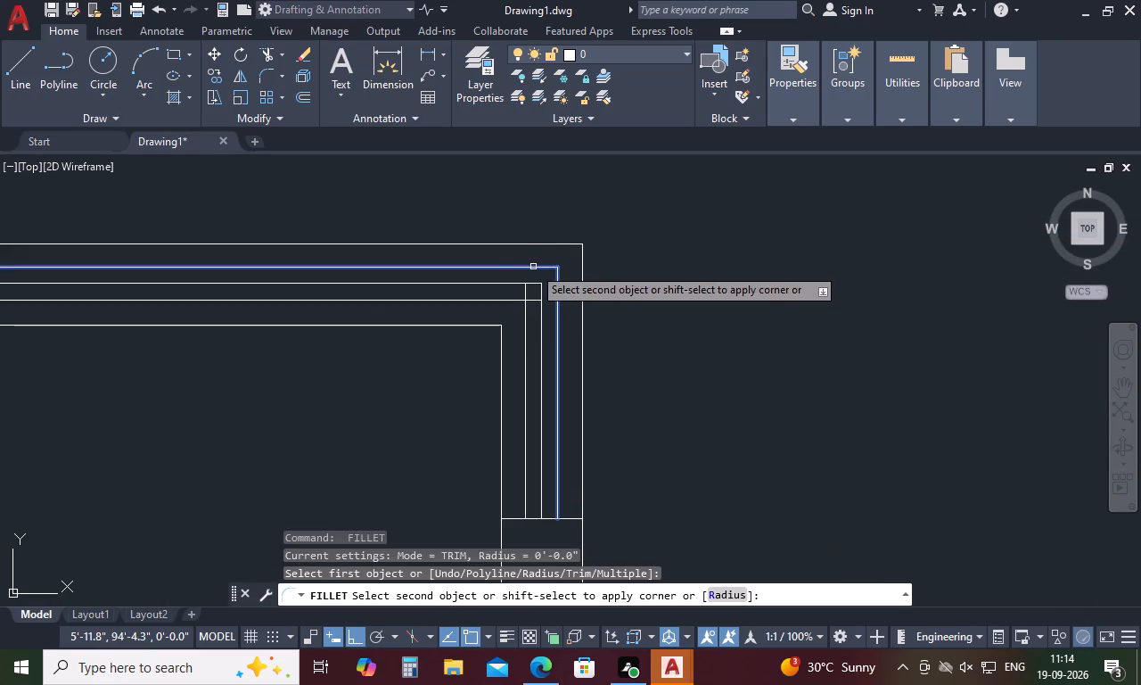
pyautogui.click(533, 267)
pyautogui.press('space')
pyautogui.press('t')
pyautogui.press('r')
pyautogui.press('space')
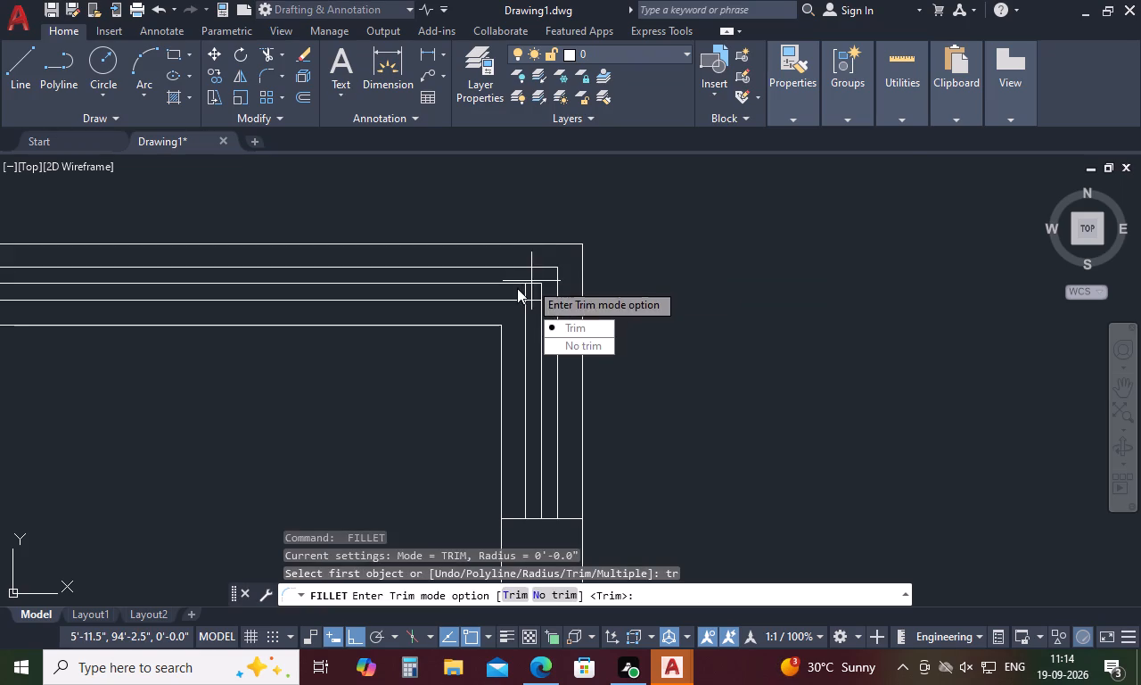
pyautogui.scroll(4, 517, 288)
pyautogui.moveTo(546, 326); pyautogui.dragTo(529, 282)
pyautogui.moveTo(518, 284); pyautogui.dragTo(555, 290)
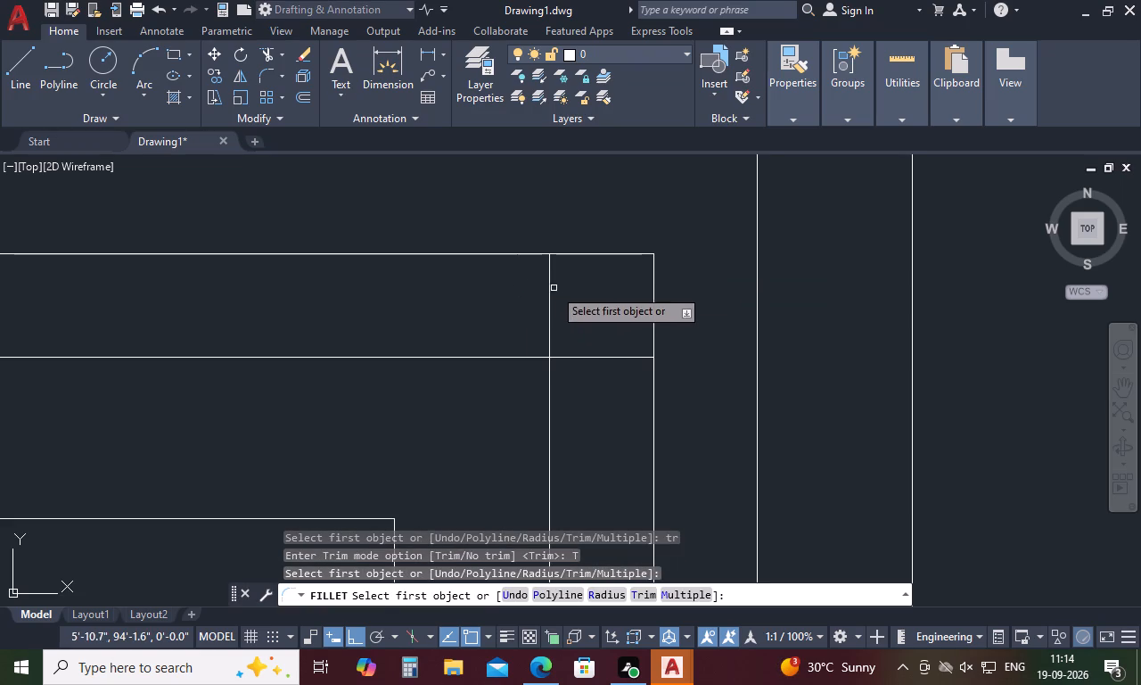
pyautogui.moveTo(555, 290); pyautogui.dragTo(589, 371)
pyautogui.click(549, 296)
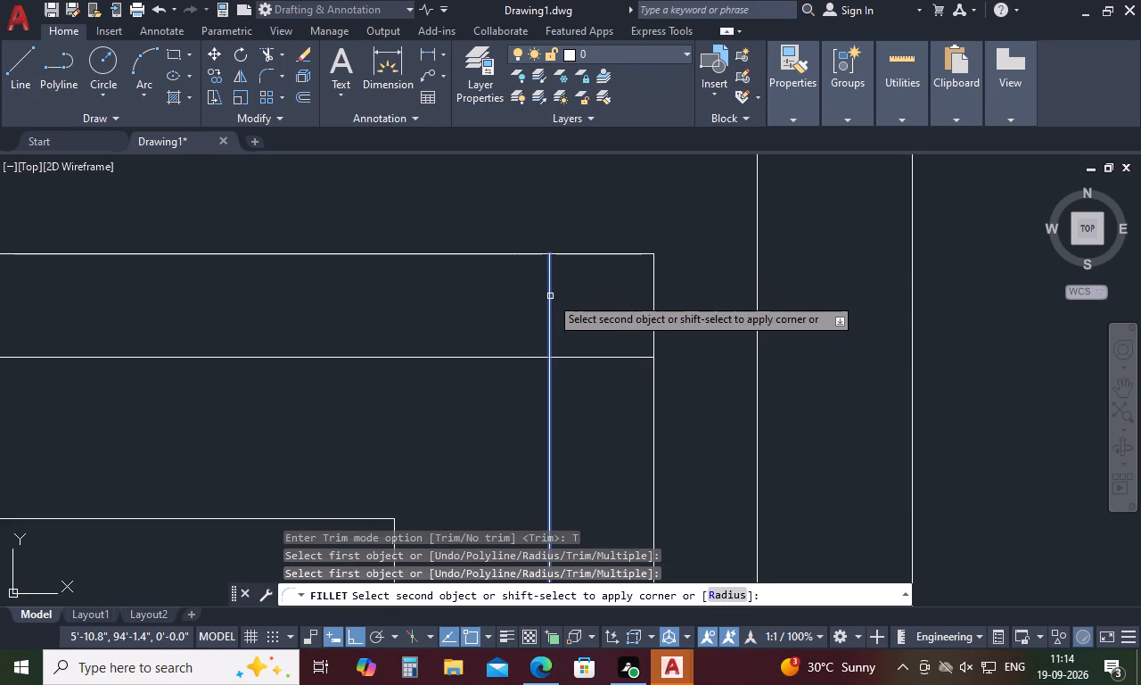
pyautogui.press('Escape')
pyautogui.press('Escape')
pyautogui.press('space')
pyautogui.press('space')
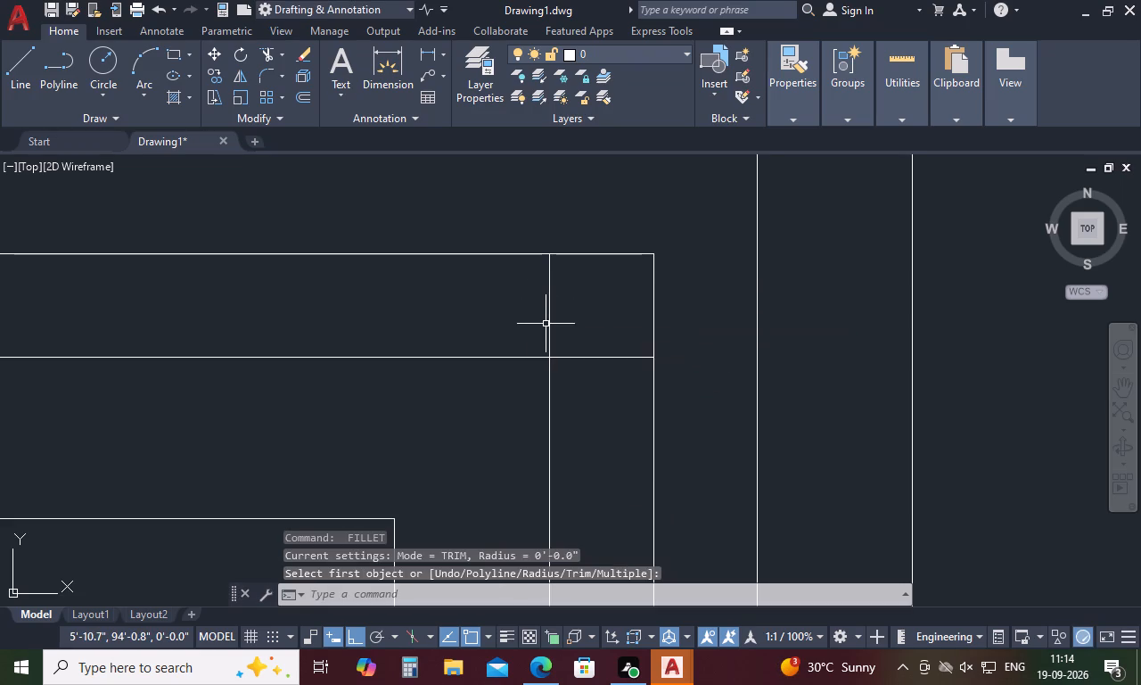
# Trim the overlapping ends of the inner offset lines at the projection's right and left corners.
pyautogui.write('tr')
pyautogui.press('space')
pyautogui.moveTo(544, 316); pyautogui.dragTo(606, 380)
pyautogui.scroll(-2, 610, 365)
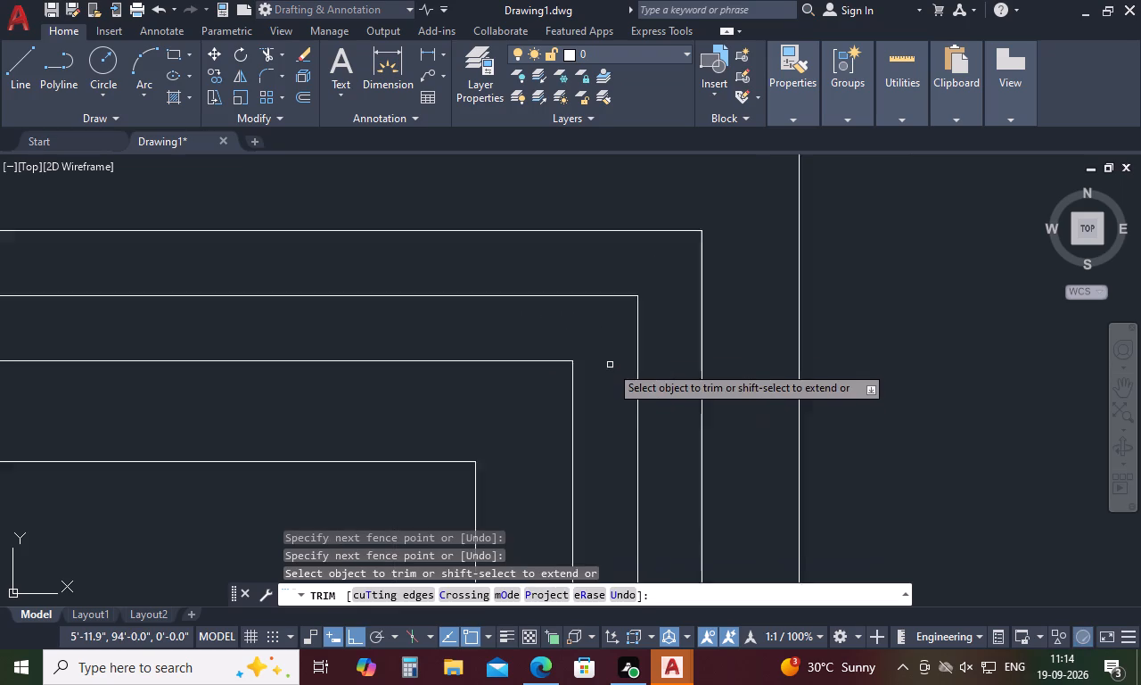
pyautogui.scroll(-6, 610, 365)
pyautogui.scroll(4, 353, 355)
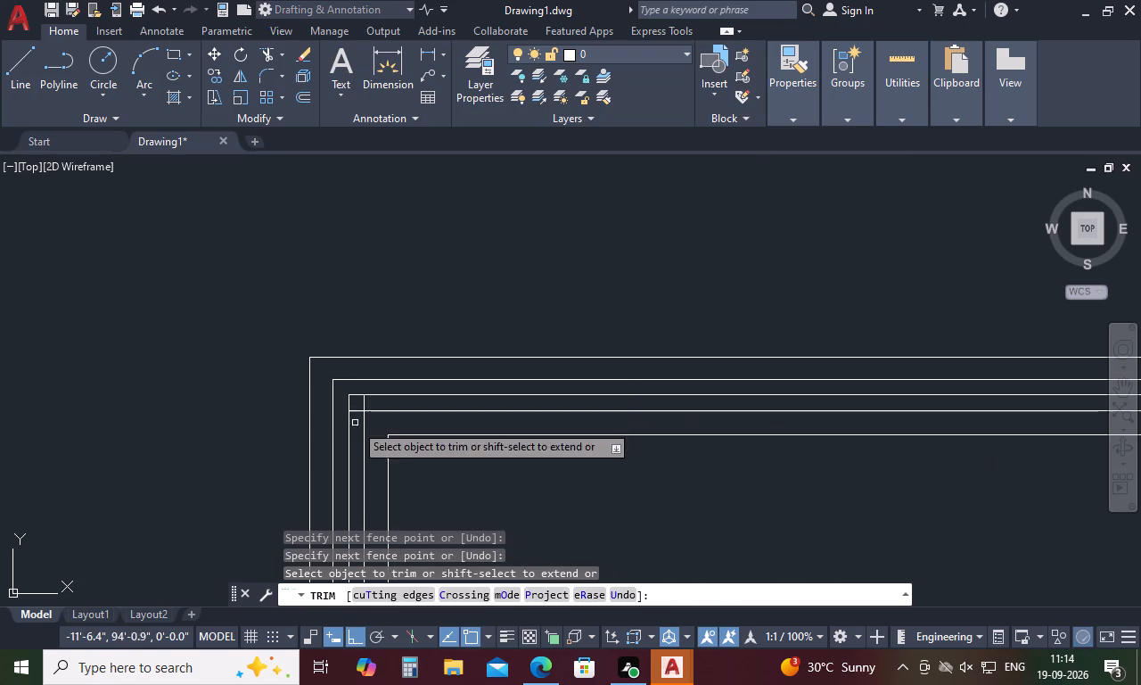
pyautogui.scroll(2, 354, 433)
pyautogui.moveTo(385, 355); pyautogui.dragTo(360, 392)
pyautogui.scroll(-4, 383, 330)
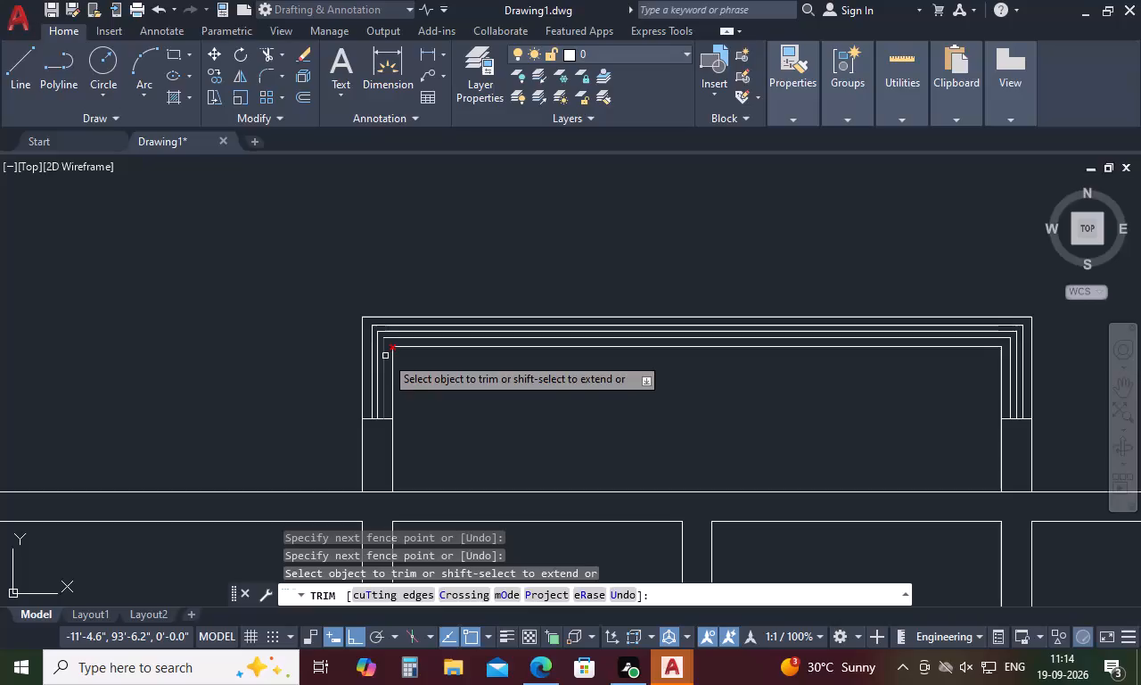
# Draw a rectangle about 3'-4" by 8.6" inside the top projection, near its upper-left inner corner.
pyautogui.press('r')
pyautogui.press('e')
pyautogui.press('c')
pyautogui.press('space')
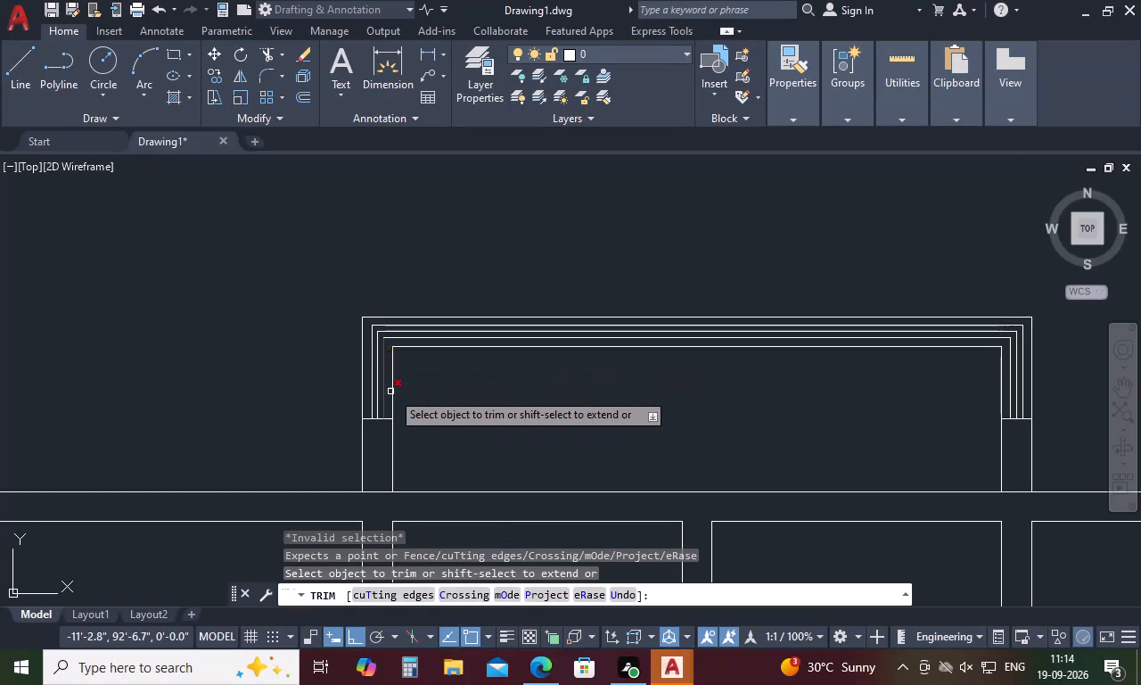
pyautogui.press('space')
pyautogui.press('r')
pyautogui.press('e')
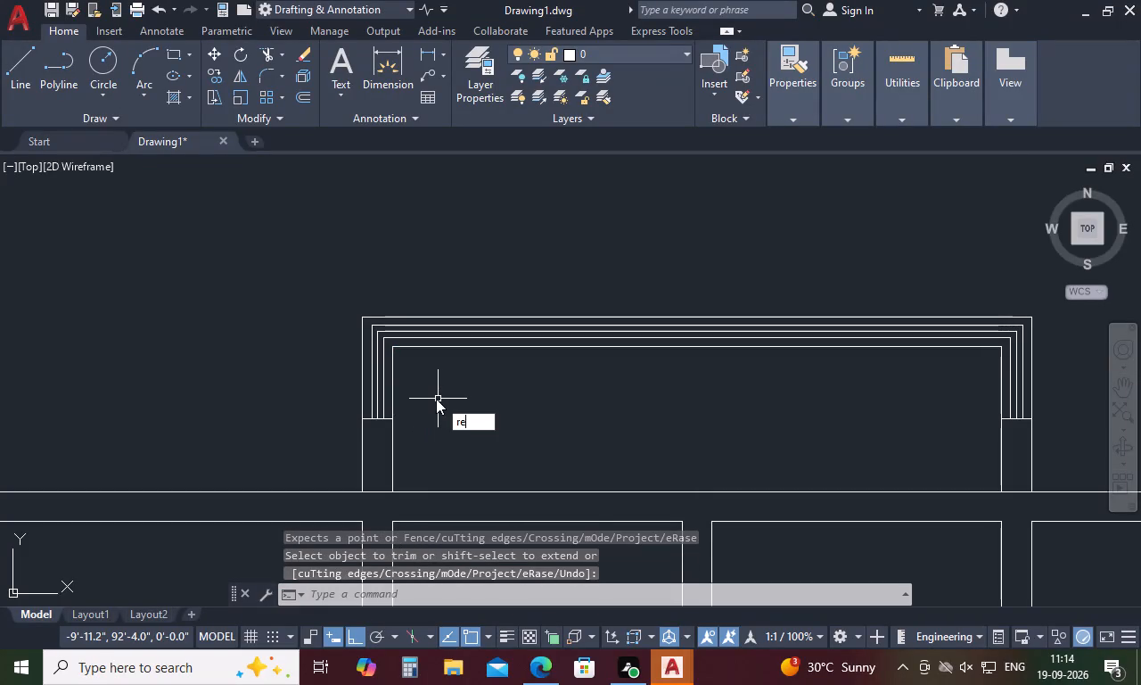
pyautogui.write('c')
pyautogui.press('space')
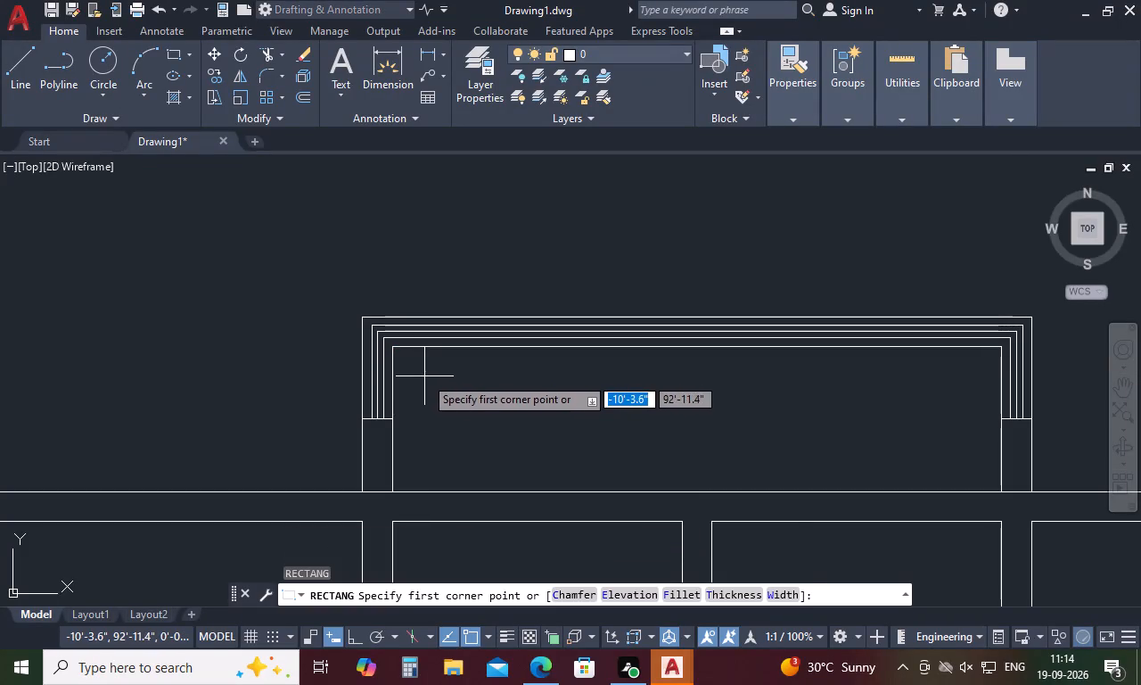
pyautogui.click(425, 376)
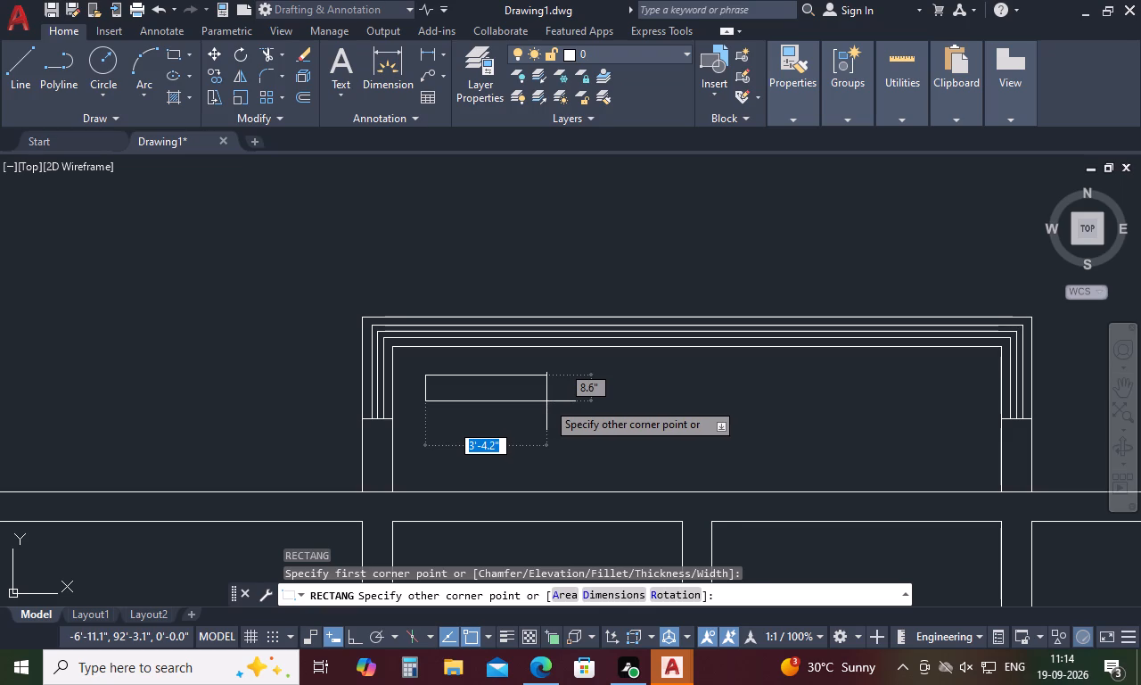
pyautogui.click(546, 401)
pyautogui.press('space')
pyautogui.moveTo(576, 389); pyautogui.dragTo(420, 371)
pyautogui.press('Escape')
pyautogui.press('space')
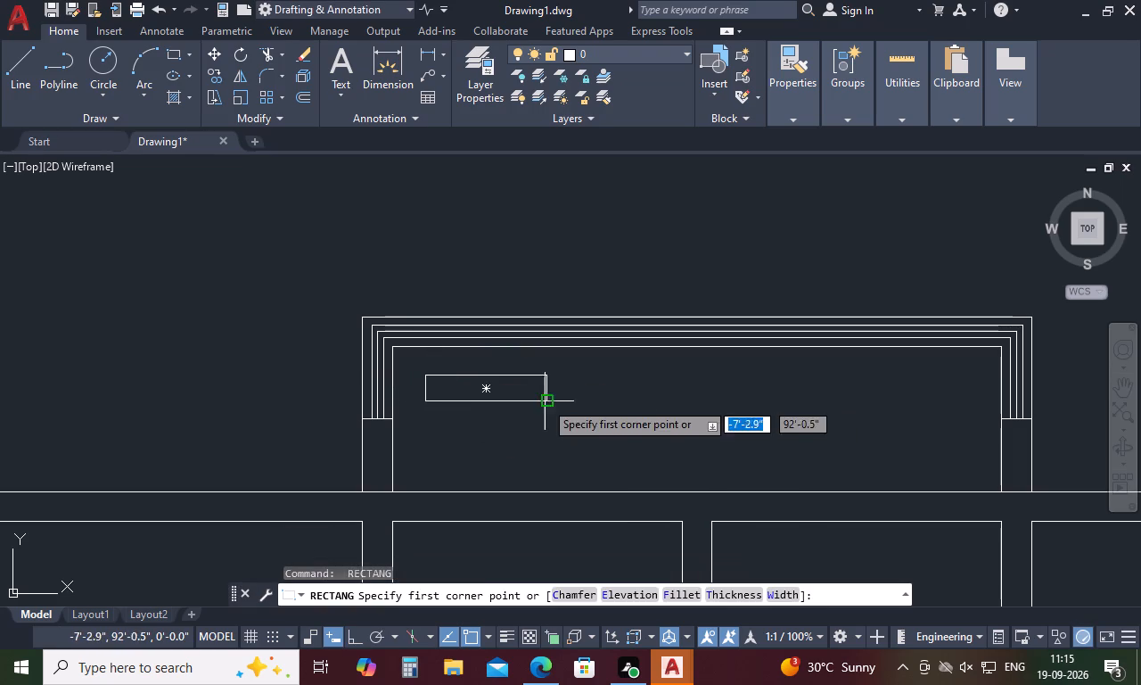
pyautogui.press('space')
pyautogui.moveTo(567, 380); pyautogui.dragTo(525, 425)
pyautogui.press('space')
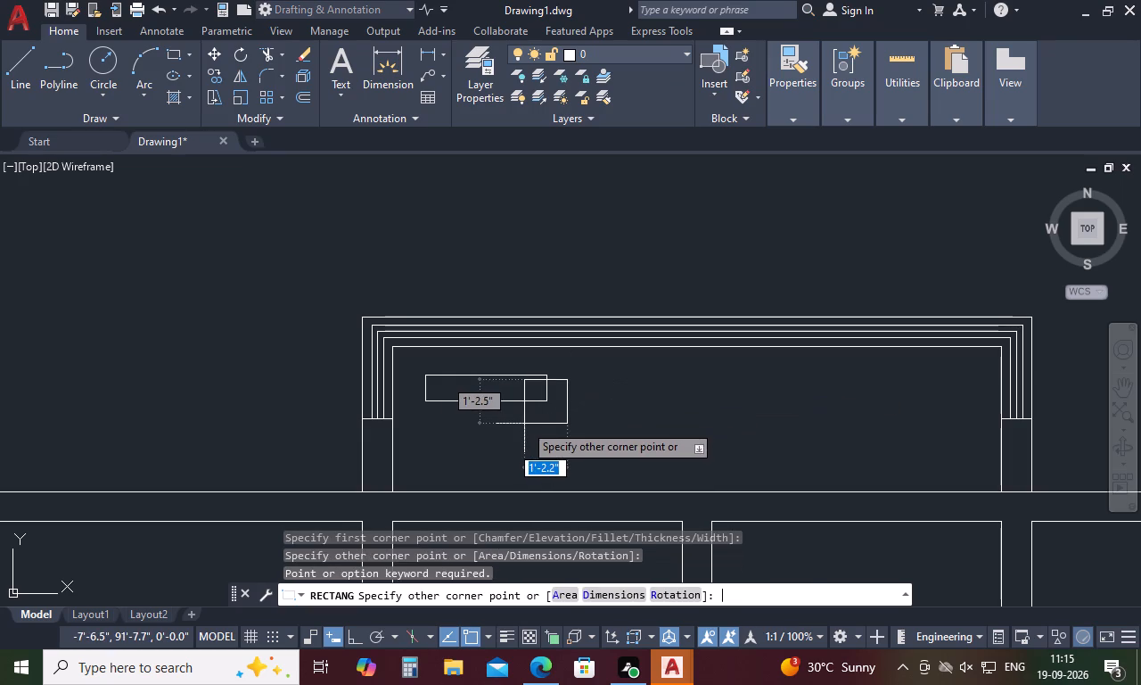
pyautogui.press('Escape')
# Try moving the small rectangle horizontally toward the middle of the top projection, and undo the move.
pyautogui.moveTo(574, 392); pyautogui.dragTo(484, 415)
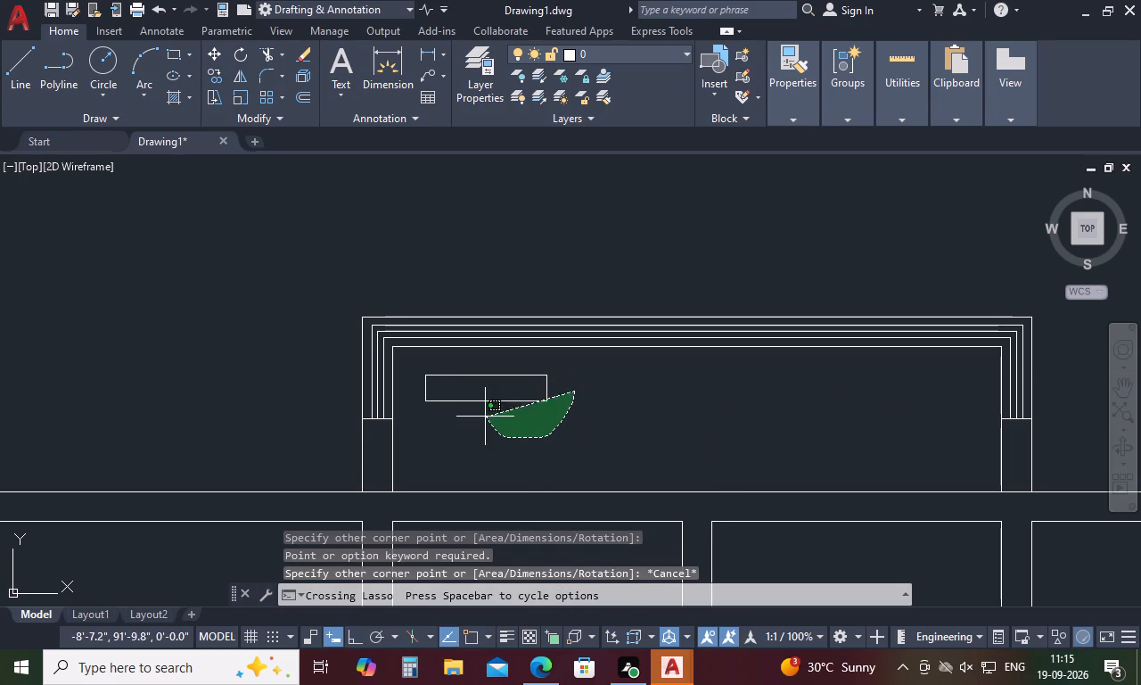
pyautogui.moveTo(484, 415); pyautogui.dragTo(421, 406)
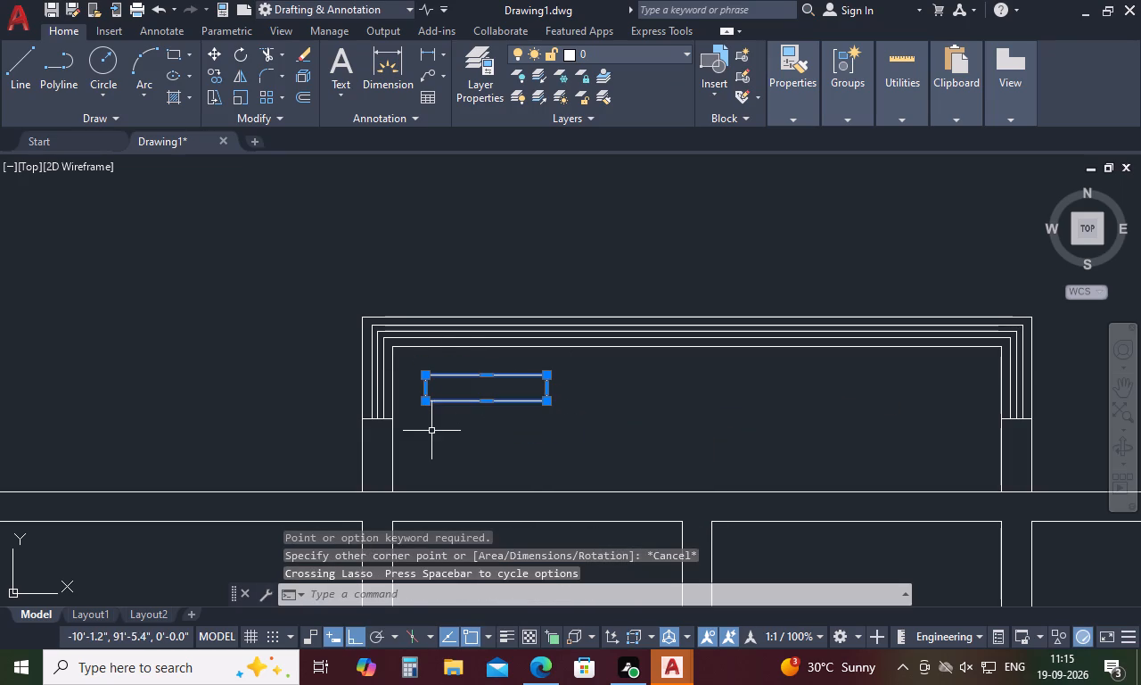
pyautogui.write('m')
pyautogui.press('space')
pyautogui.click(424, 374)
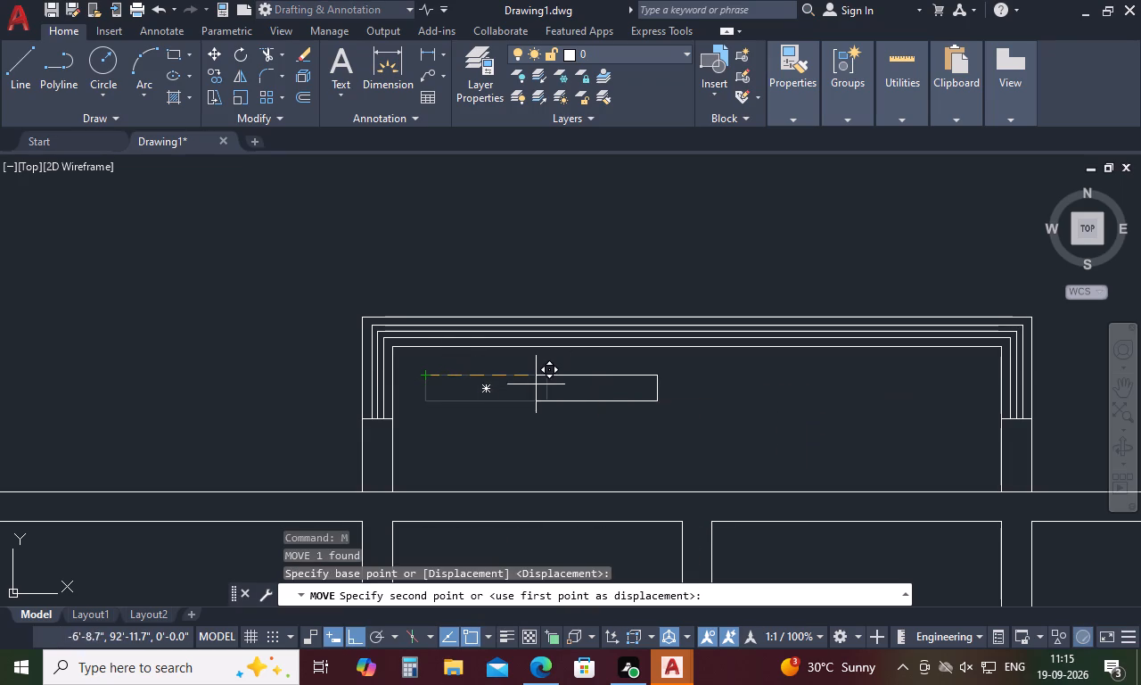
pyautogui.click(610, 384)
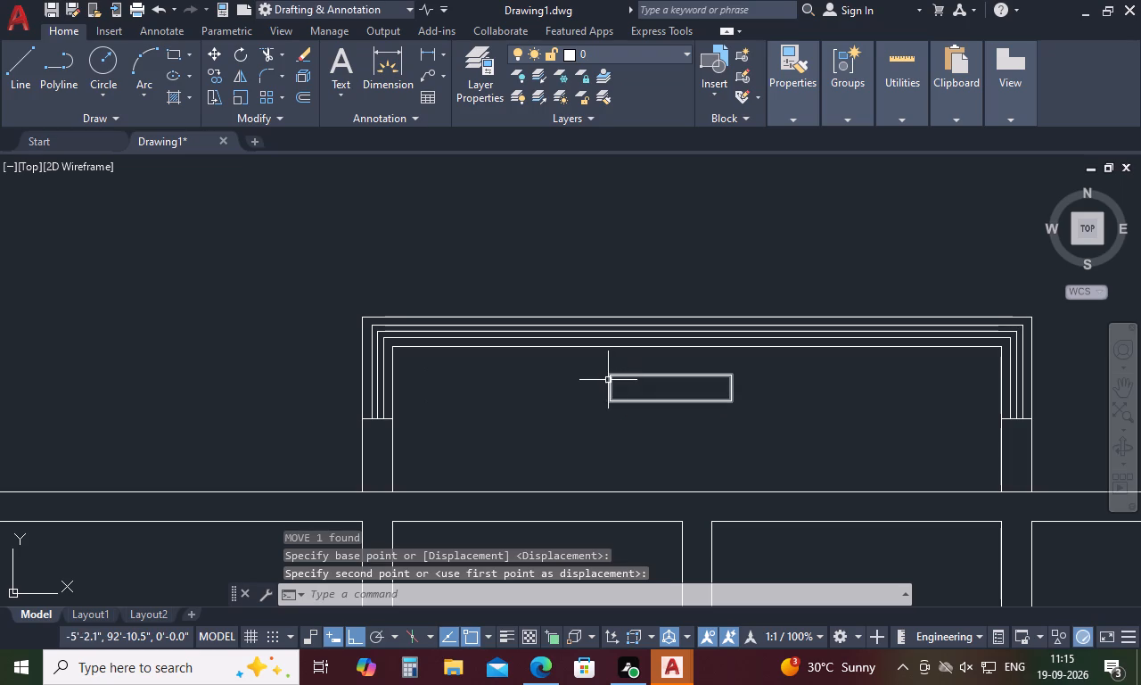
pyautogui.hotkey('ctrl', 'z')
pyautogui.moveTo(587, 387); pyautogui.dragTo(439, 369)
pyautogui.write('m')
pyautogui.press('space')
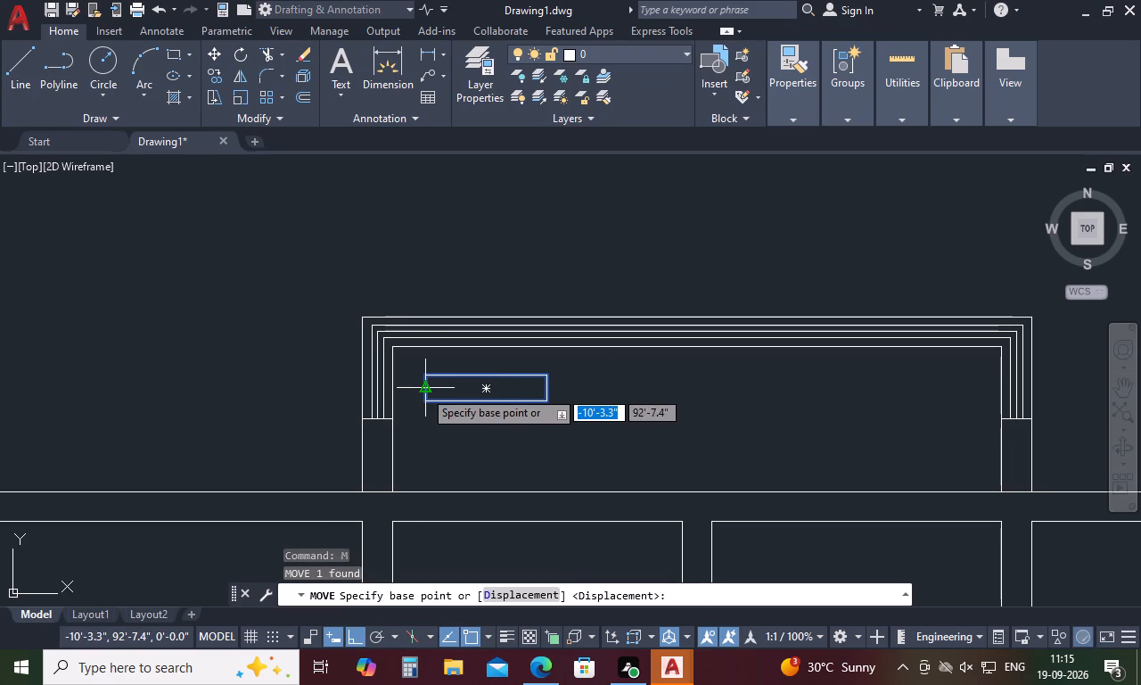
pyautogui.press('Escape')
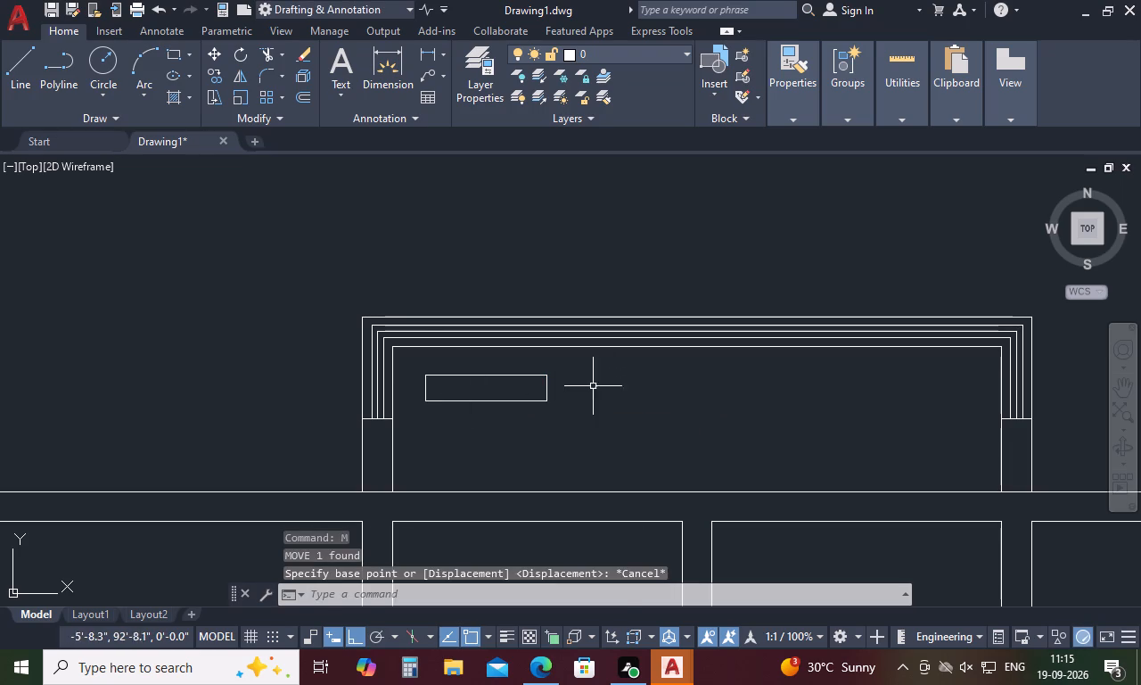
# Copy the small rectangle horizontally to the right inside the projection, at about 5'-5" and about 11'-1" from the original.
pyautogui.moveTo(595, 385); pyautogui.dragTo(444, 373)
pyautogui.write('co')
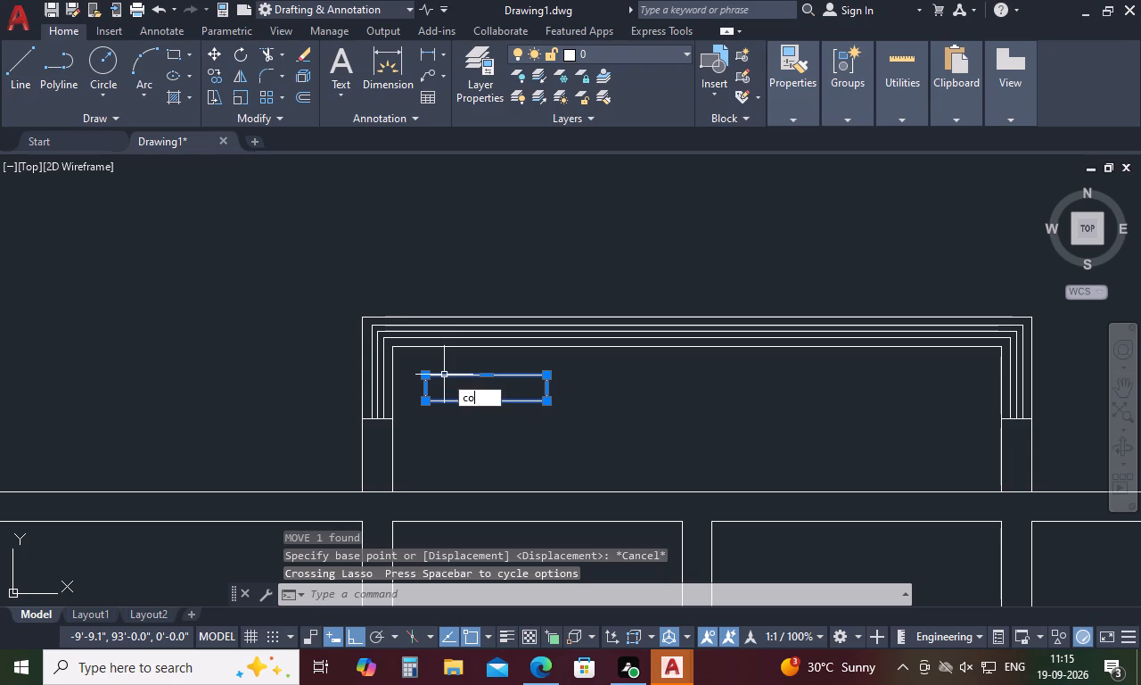
pyautogui.press('space')
pyautogui.click(427, 376)
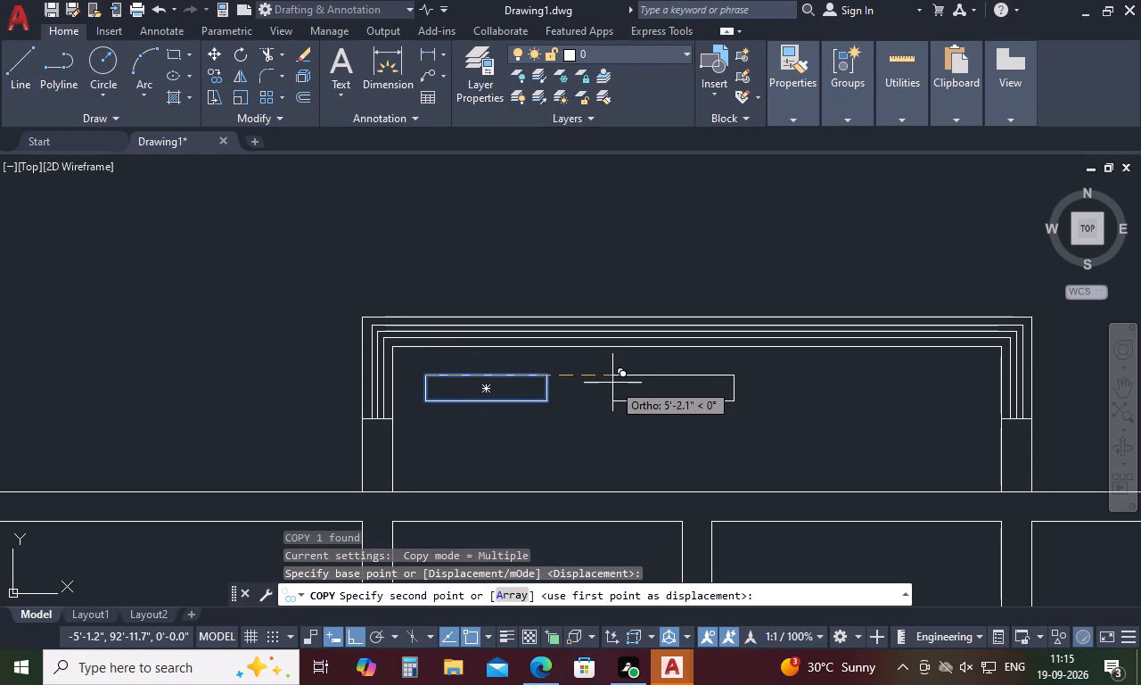
pyautogui.click(622, 377)
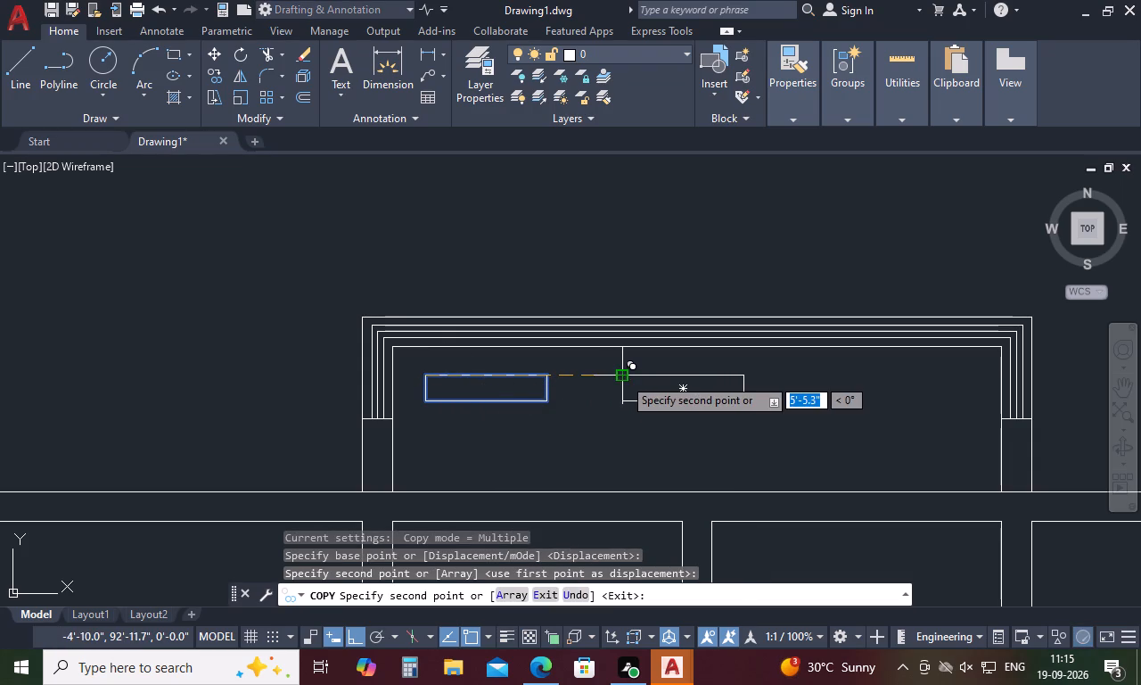
pyautogui.click(623, 377)
pyautogui.click(825, 385)
pyautogui.press('space')
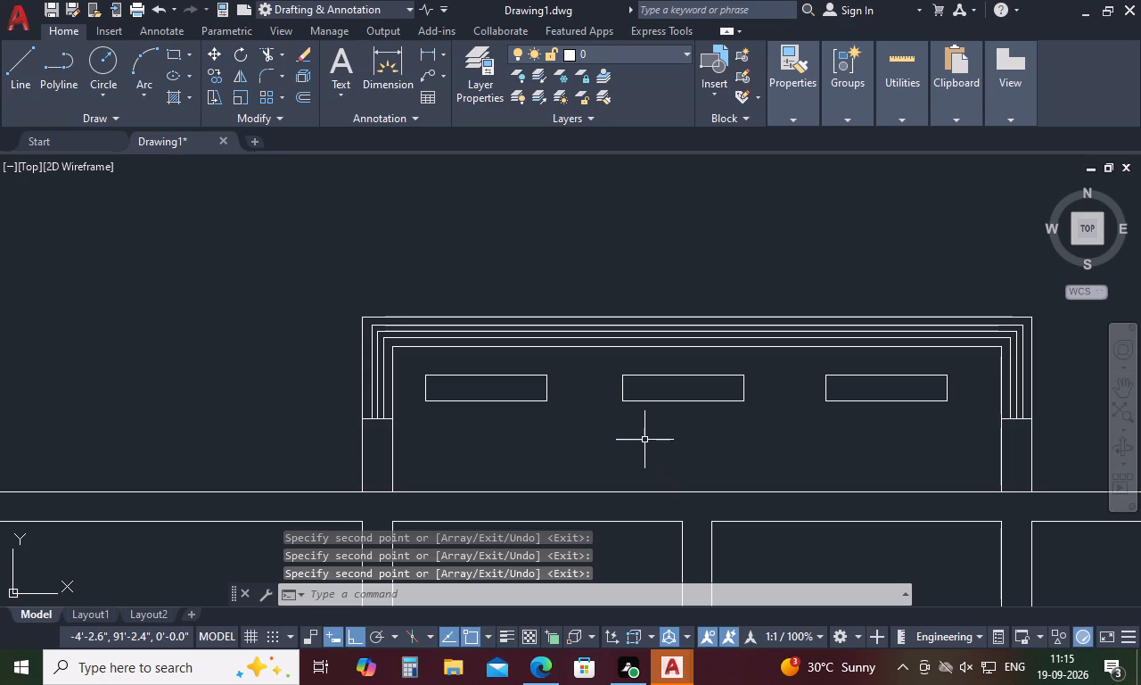
# Draw a vertical line from the midpoint of the leftmost rectangle's top edge up to the projection's inner wall line.
pyautogui.write('l')
pyautogui.press('space')
pyautogui.click(486, 376)
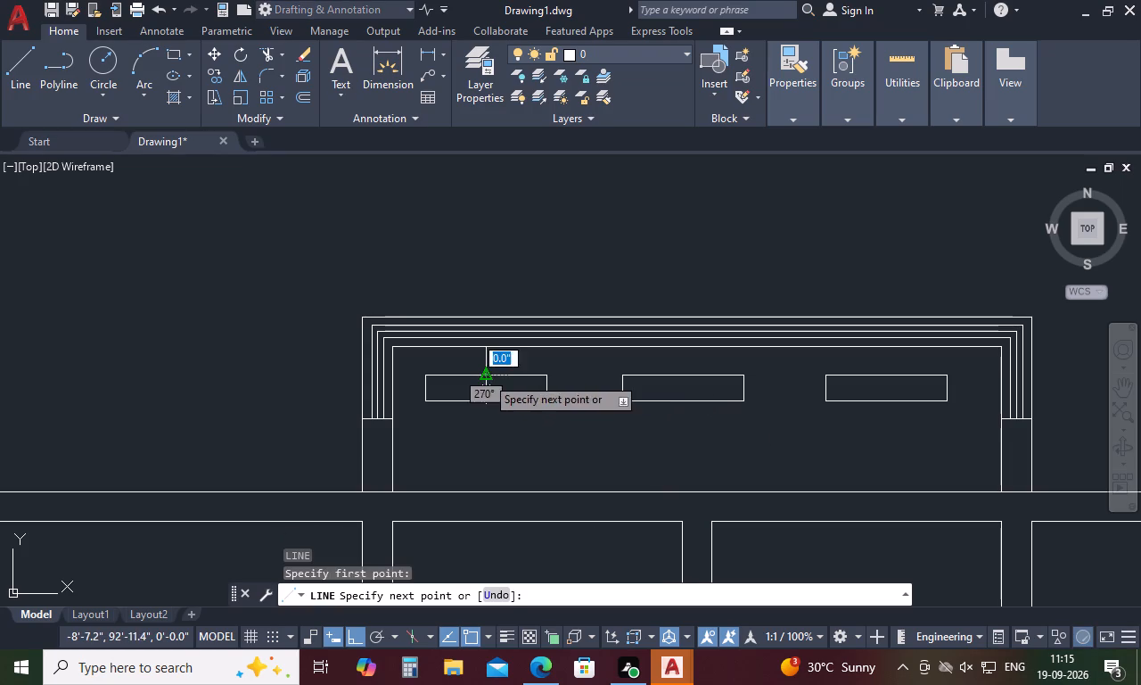
pyautogui.click(487, 352)
pyautogui.press('space')
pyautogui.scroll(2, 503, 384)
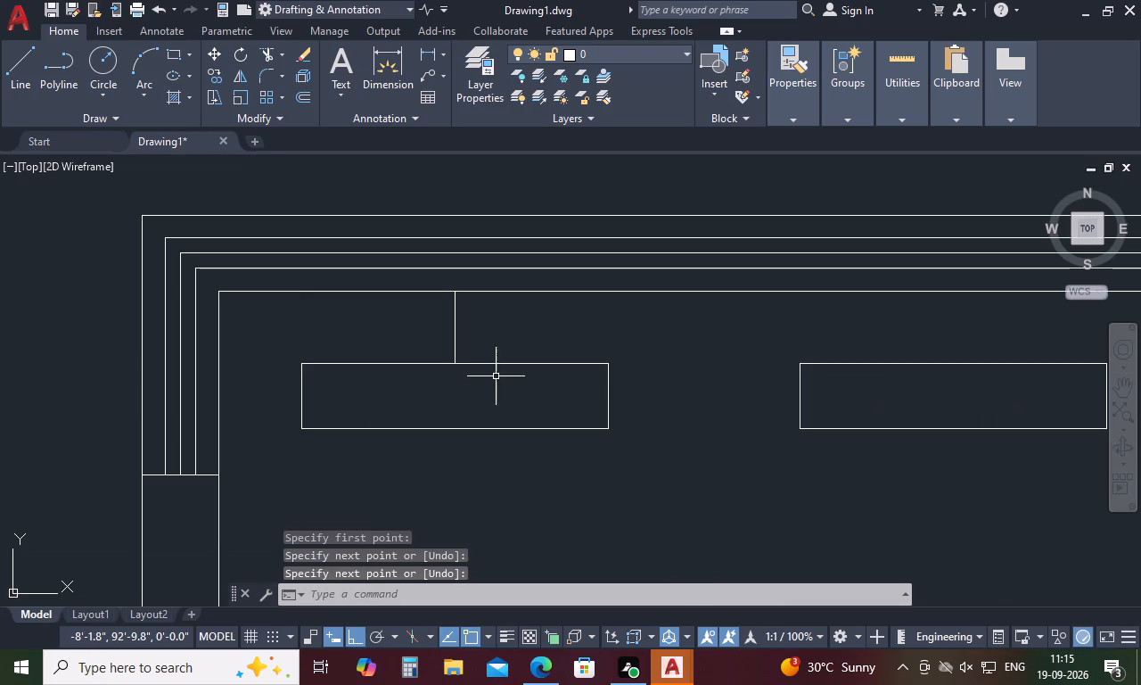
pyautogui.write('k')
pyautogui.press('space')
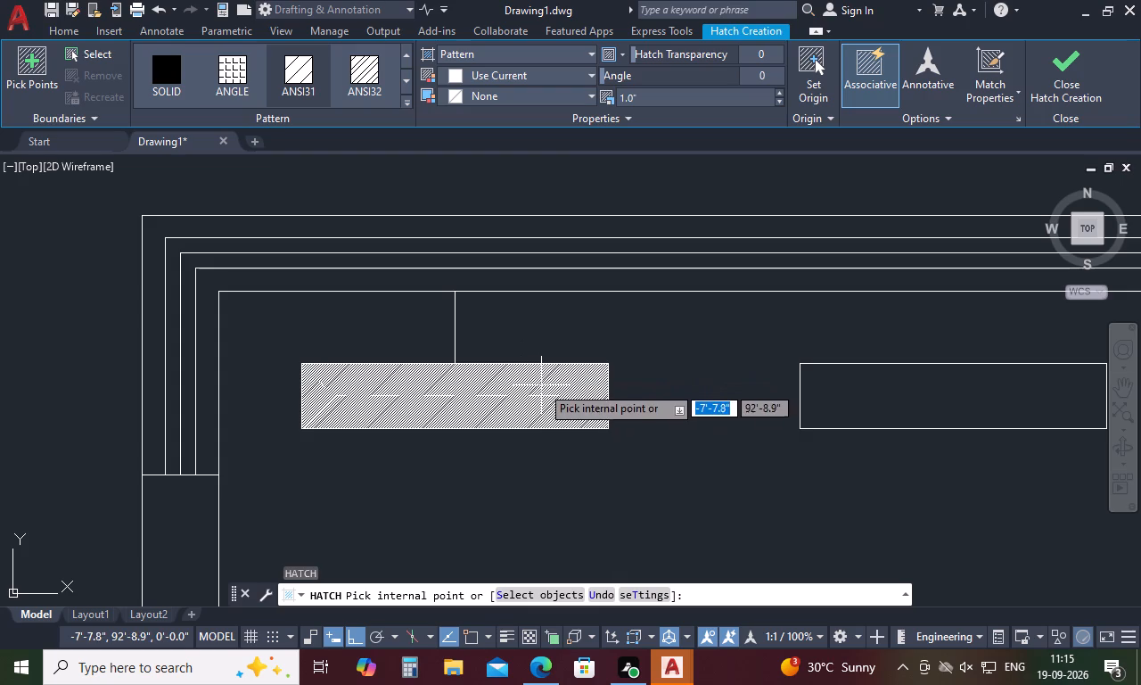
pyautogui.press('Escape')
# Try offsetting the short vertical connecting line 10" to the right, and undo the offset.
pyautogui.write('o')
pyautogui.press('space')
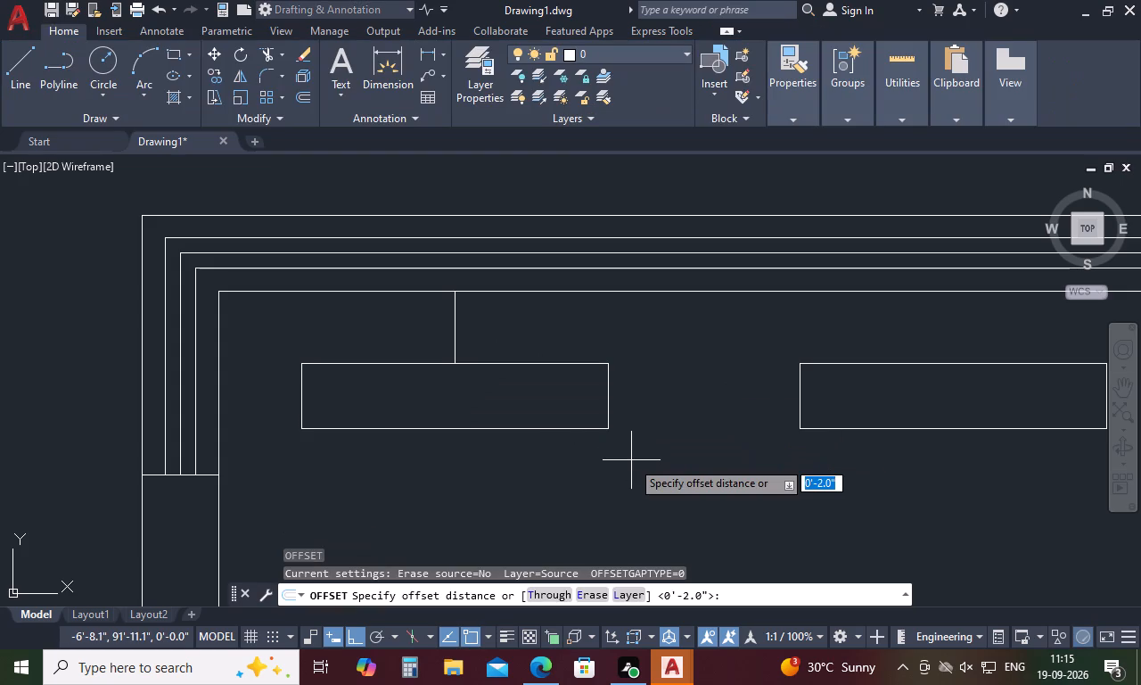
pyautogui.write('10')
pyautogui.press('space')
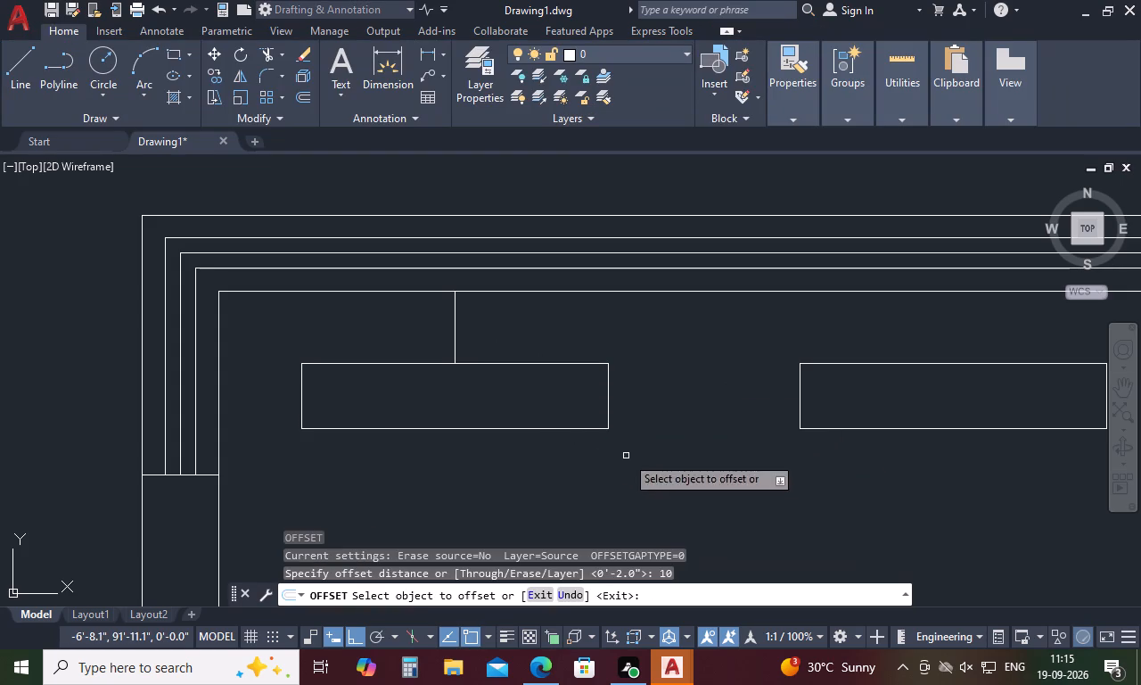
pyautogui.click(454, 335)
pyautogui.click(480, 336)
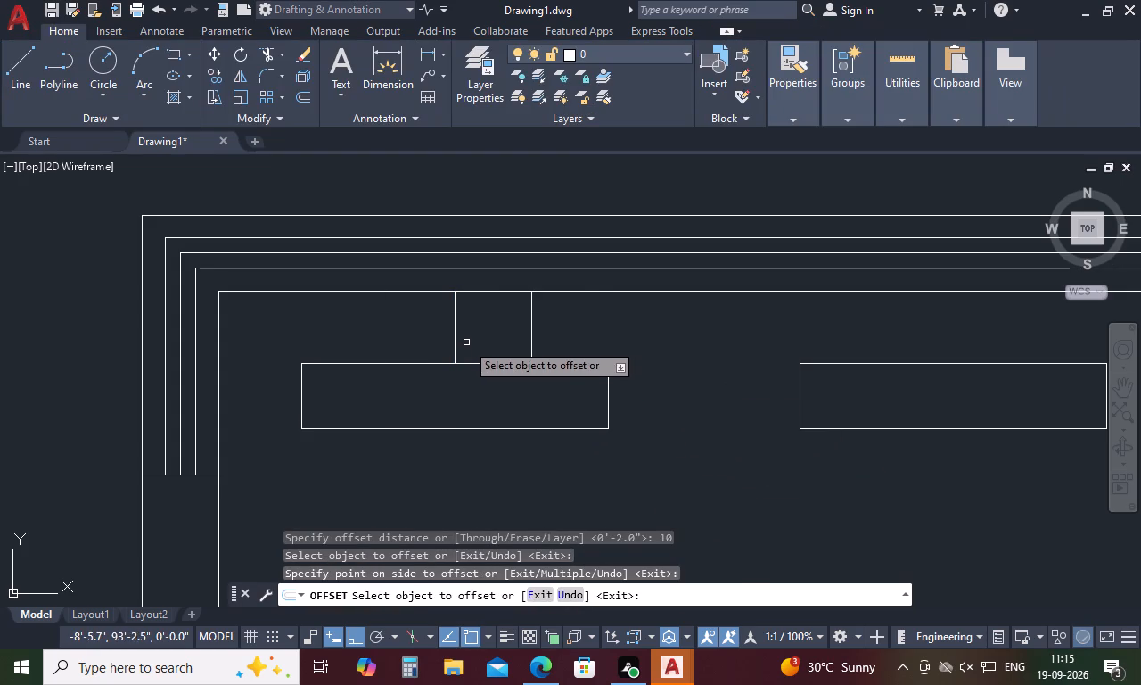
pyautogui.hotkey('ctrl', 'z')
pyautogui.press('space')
# Offset the short vertical connecting line 5" to both sides.
pyautogui.write('o 5')
pyautogui.press('space')
pyautogui.click(455, 351)
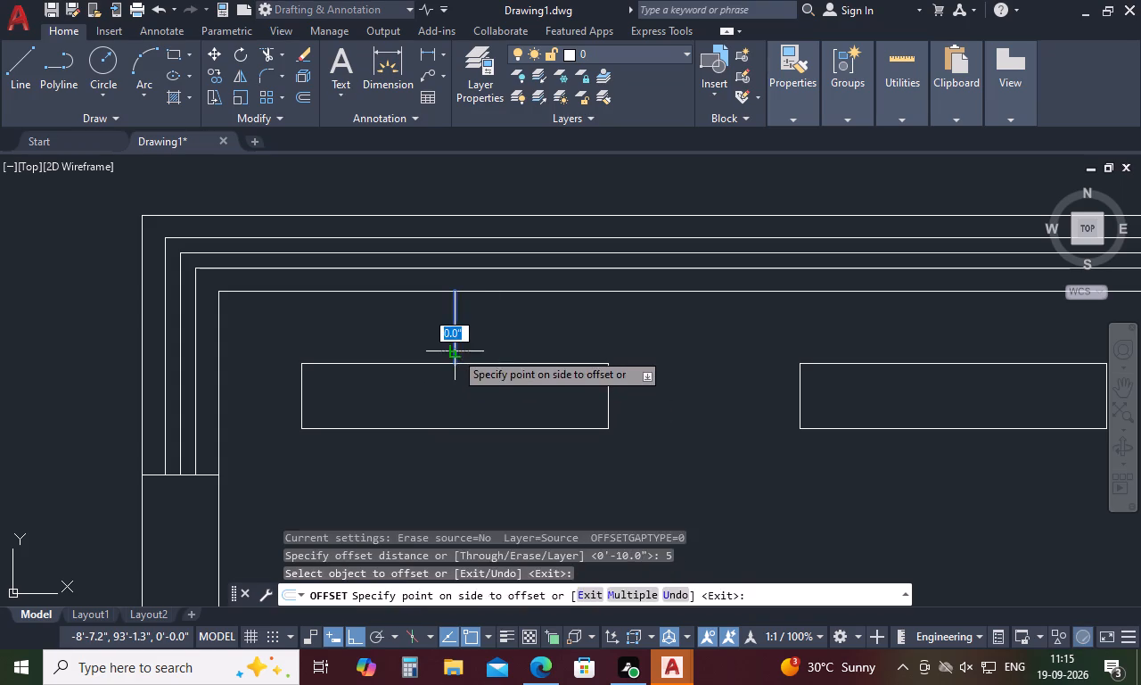
pyautogui.click(493, 342)
pyautogui.click(455, 341)
pyautogui.click(362, 337)
pyautogui.press('space')
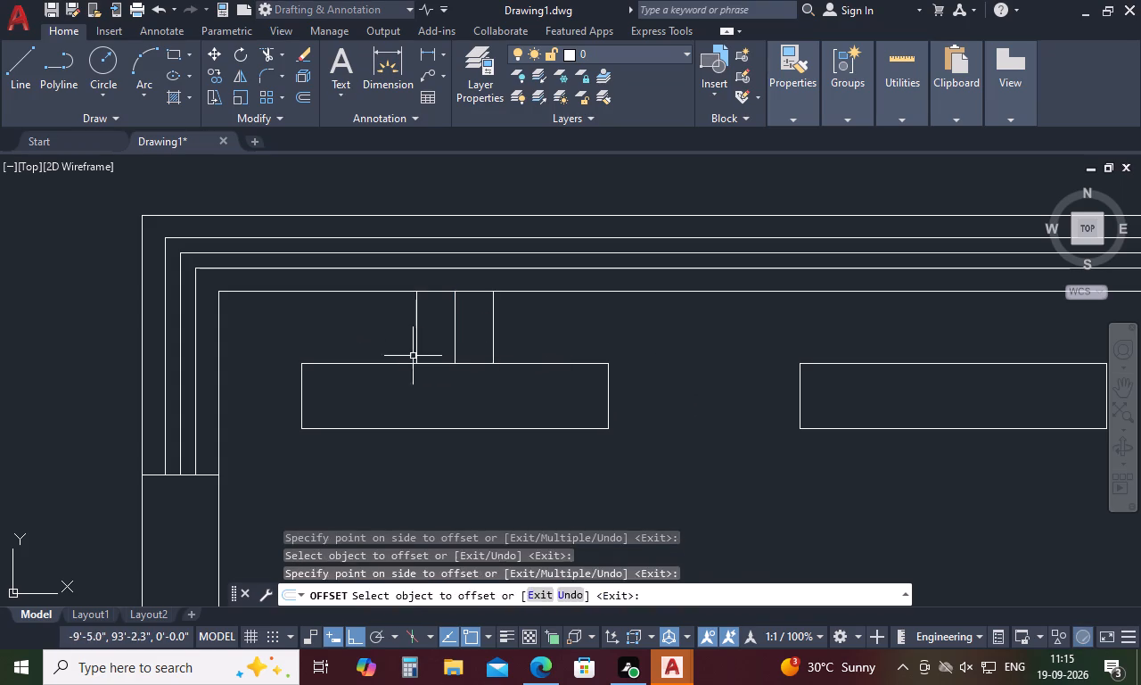
# Copy the three short vertical lines from the leftmost rectangle's top midpoint to the top midpoints of the middle and right rectangles.
pyautogui.moveTo(552, 334); pyautogui.dragTo(386, 329)
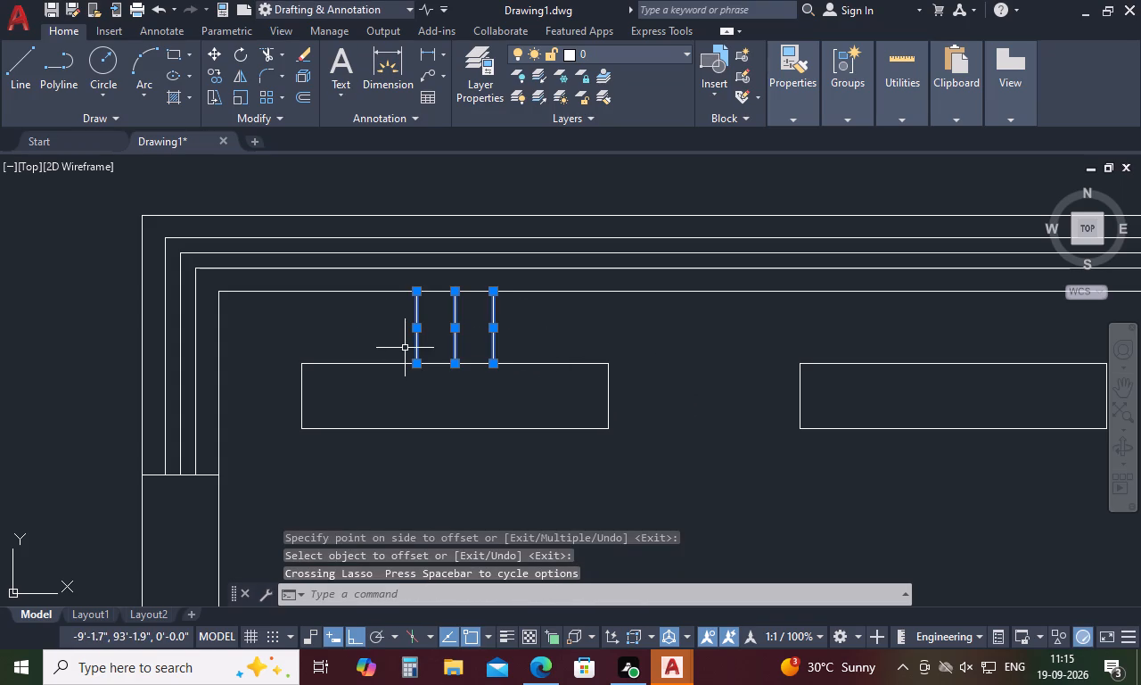
pyautogui.press('m')
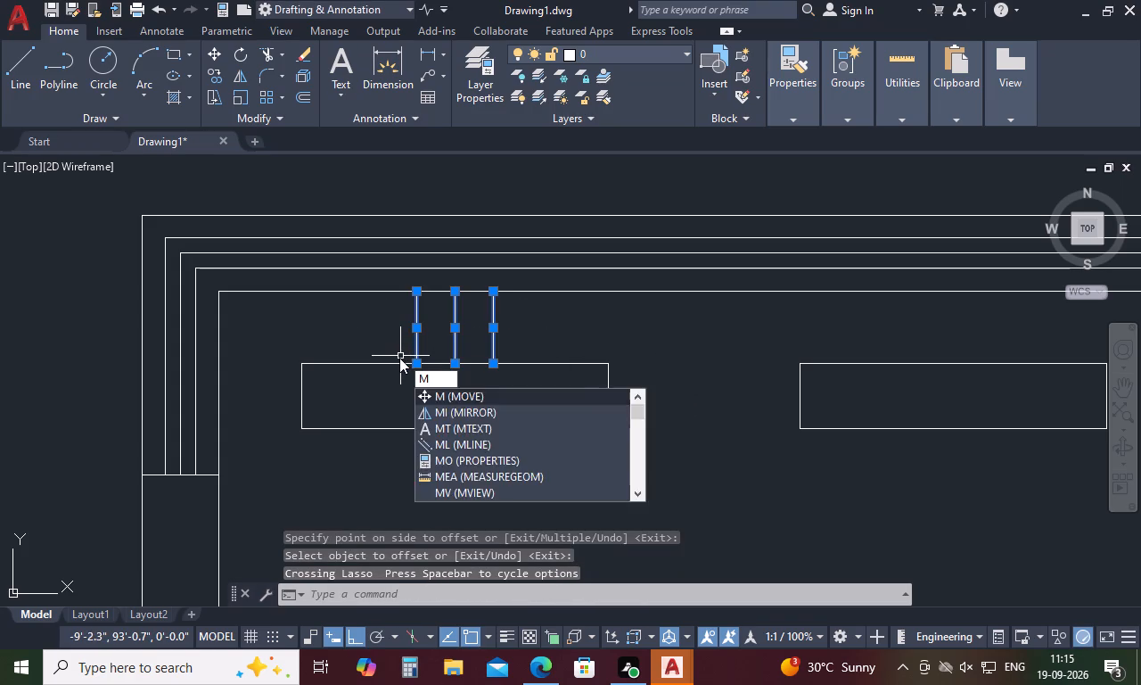
pyautogui.press('BackSpace')
pyautogui.rightClick(398, 362)
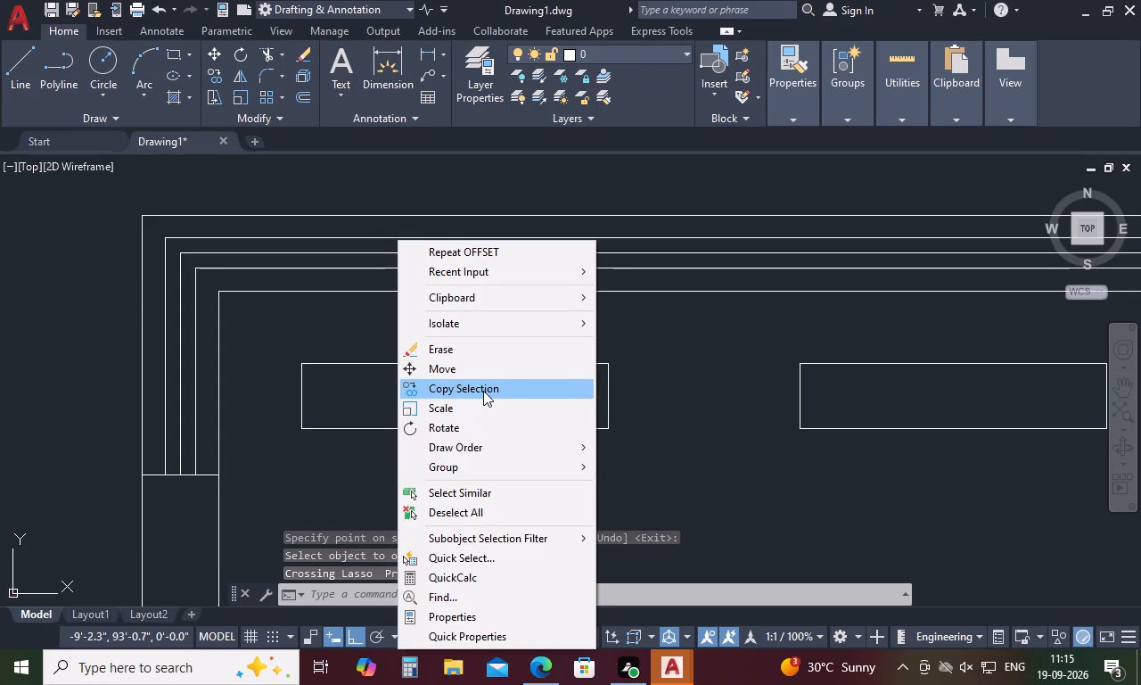
pyautogui.click(483, 391)
pyautogui.click(452, 365)
pyautogui.scroll(-3, 452, 365)
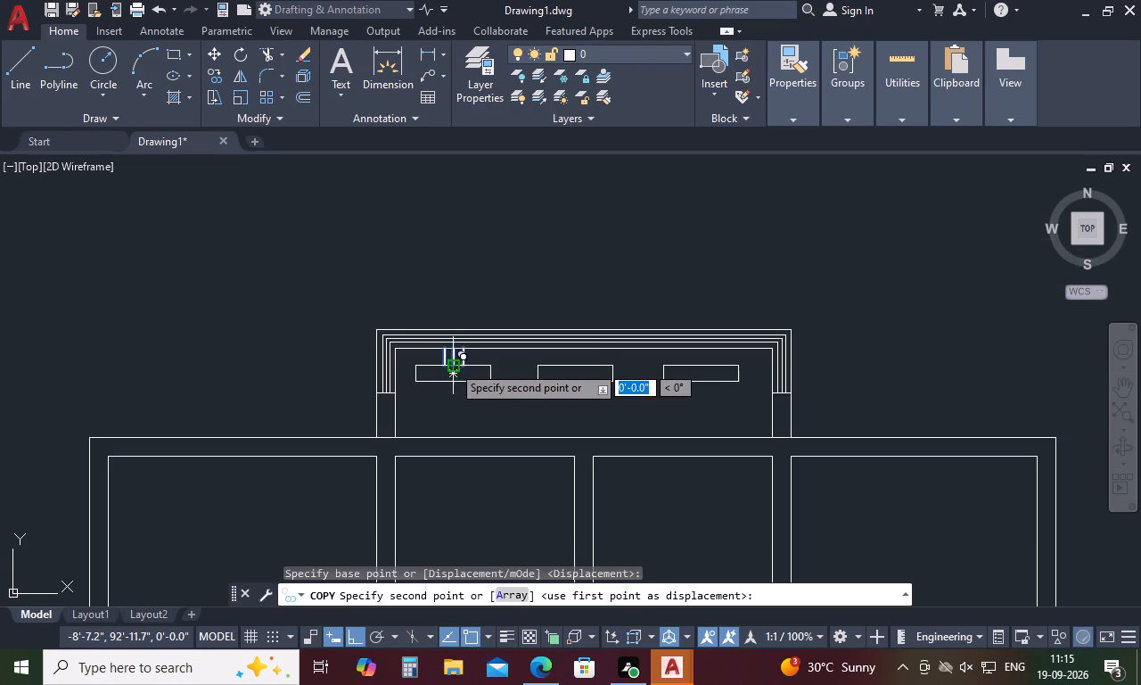
pyautogui.click(570, 363)
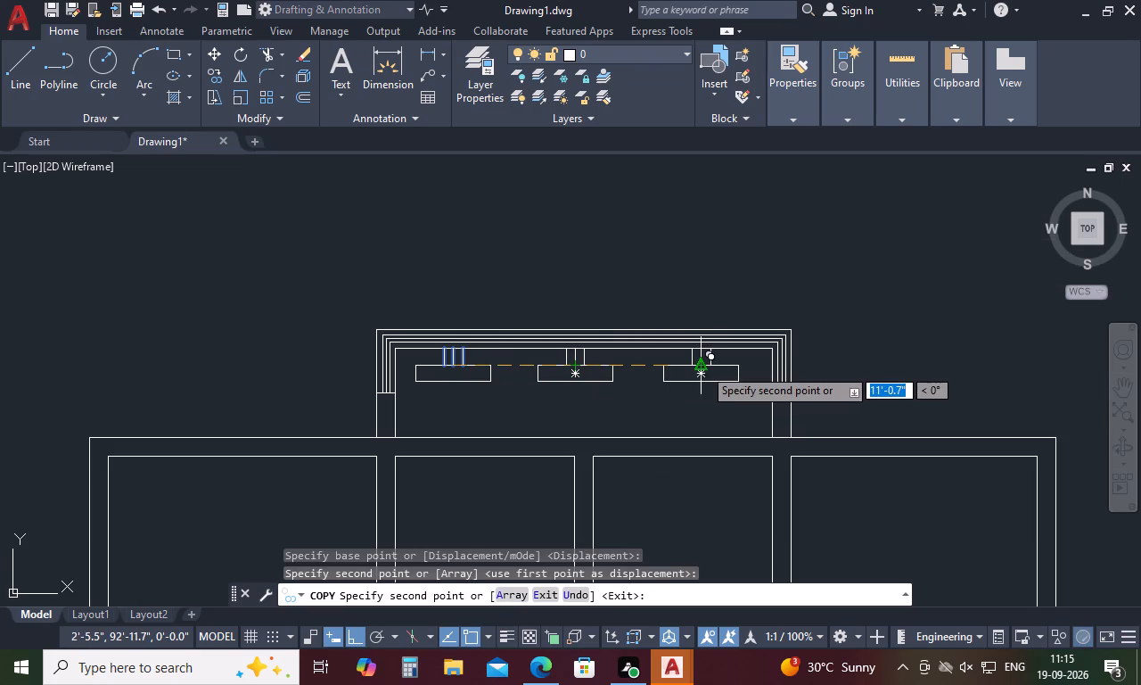
pyautogui.click(703, 367)
pyautogui.press('Escape')
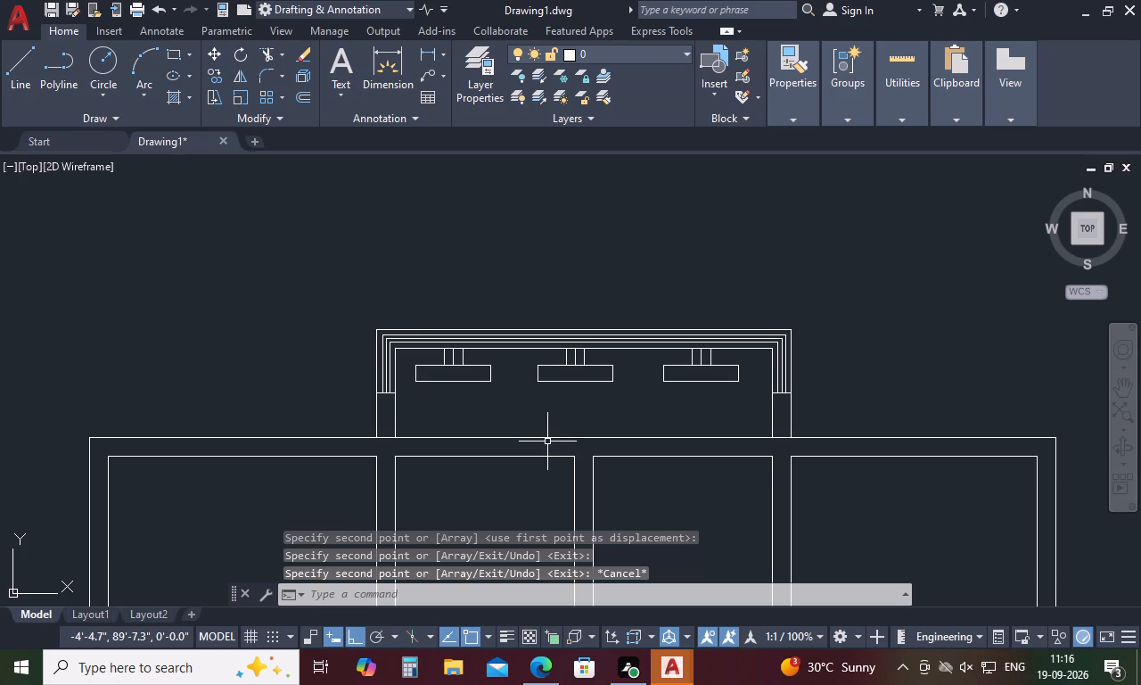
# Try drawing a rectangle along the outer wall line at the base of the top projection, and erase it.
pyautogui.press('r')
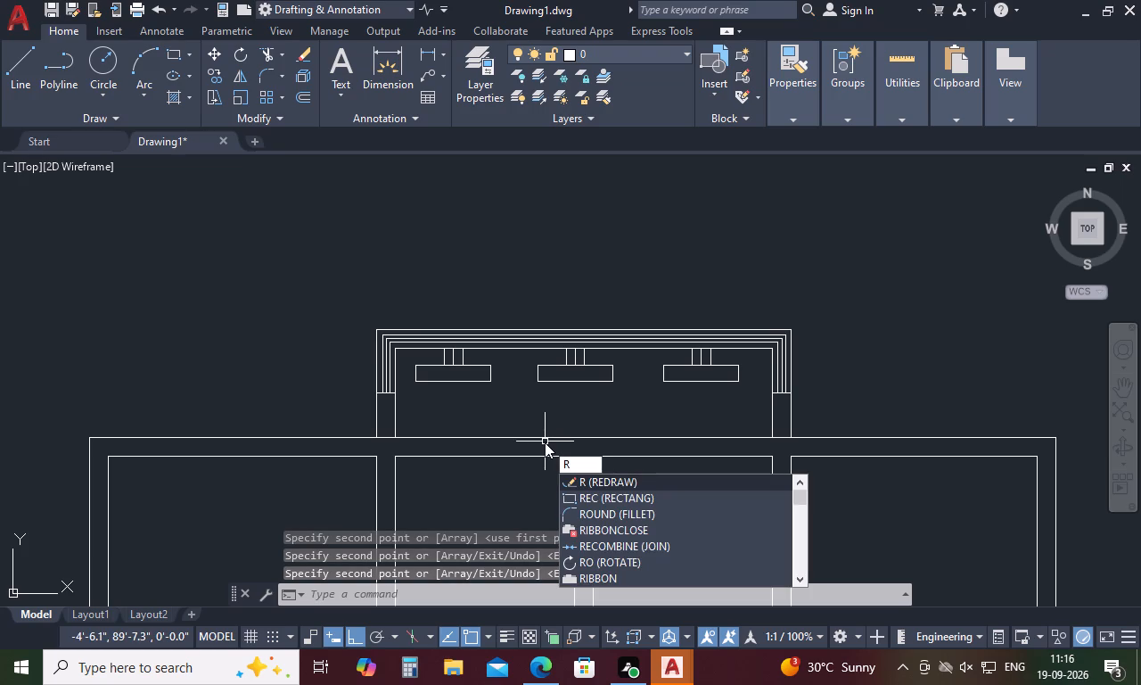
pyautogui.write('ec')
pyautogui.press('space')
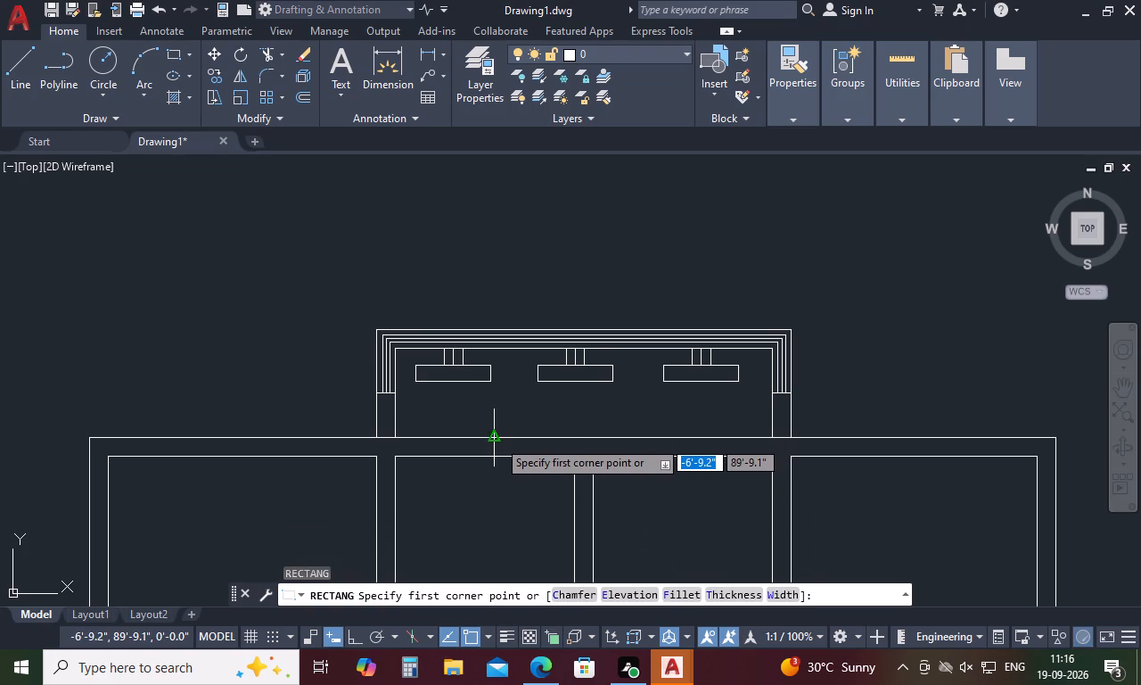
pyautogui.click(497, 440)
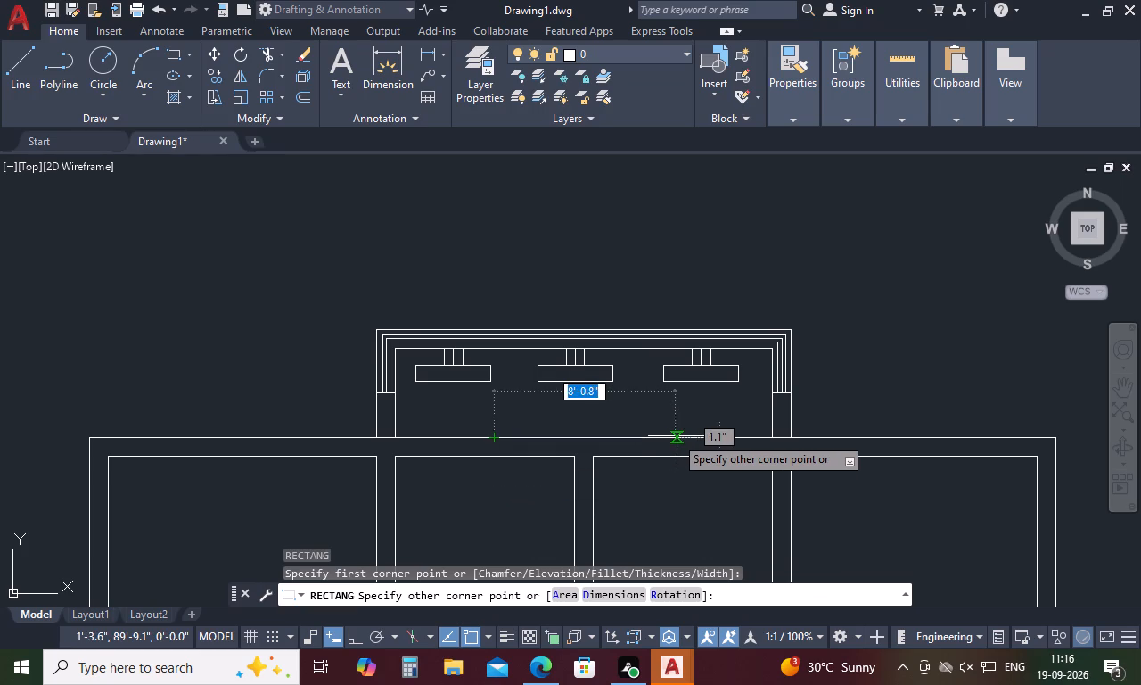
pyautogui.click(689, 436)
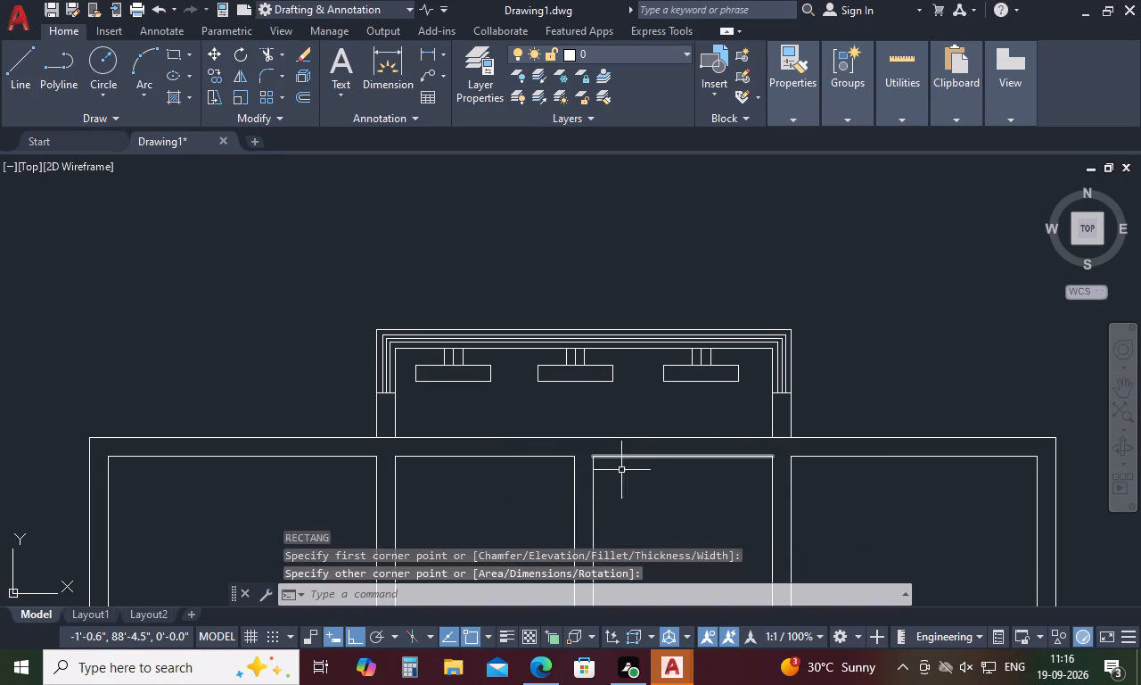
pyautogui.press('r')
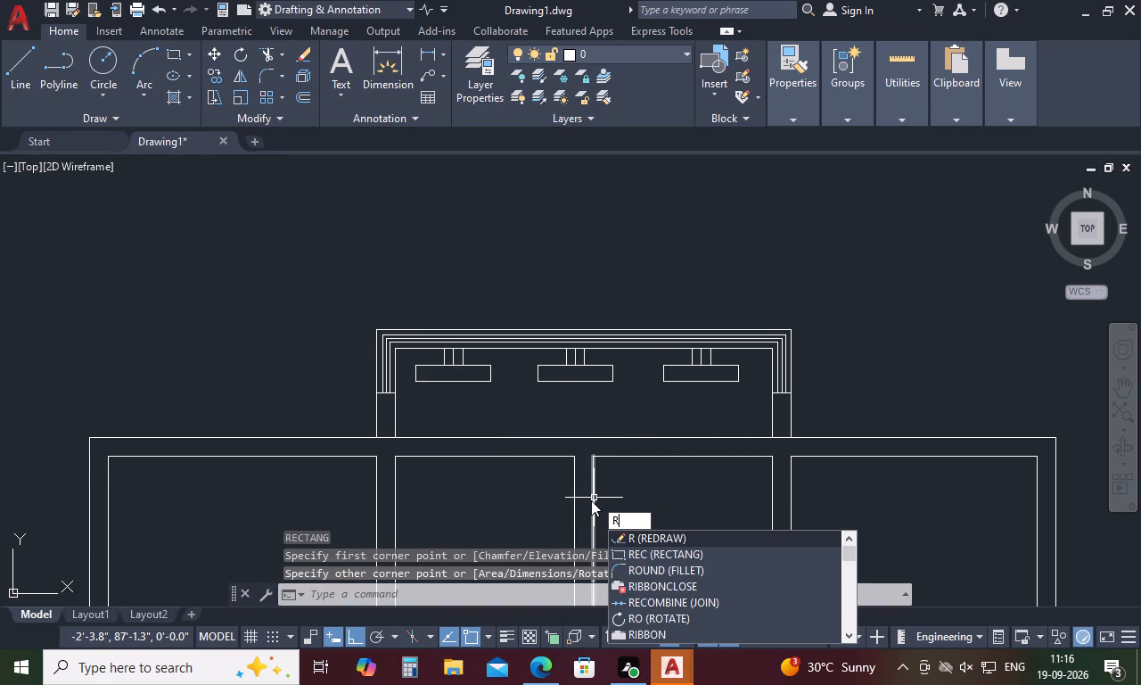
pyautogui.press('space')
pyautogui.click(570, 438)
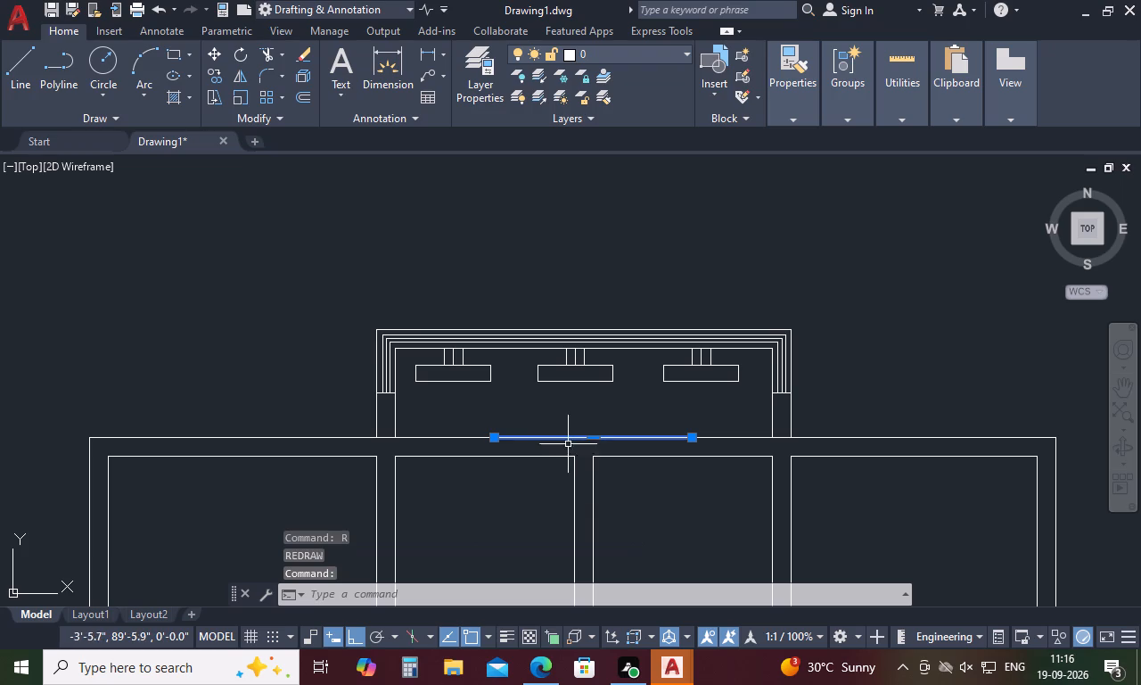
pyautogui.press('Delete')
# Draw a rectangle about 8'-10" wide and slightly over 1' high, resting on the wall line at the projection's base.
pyautogui.write('rec')
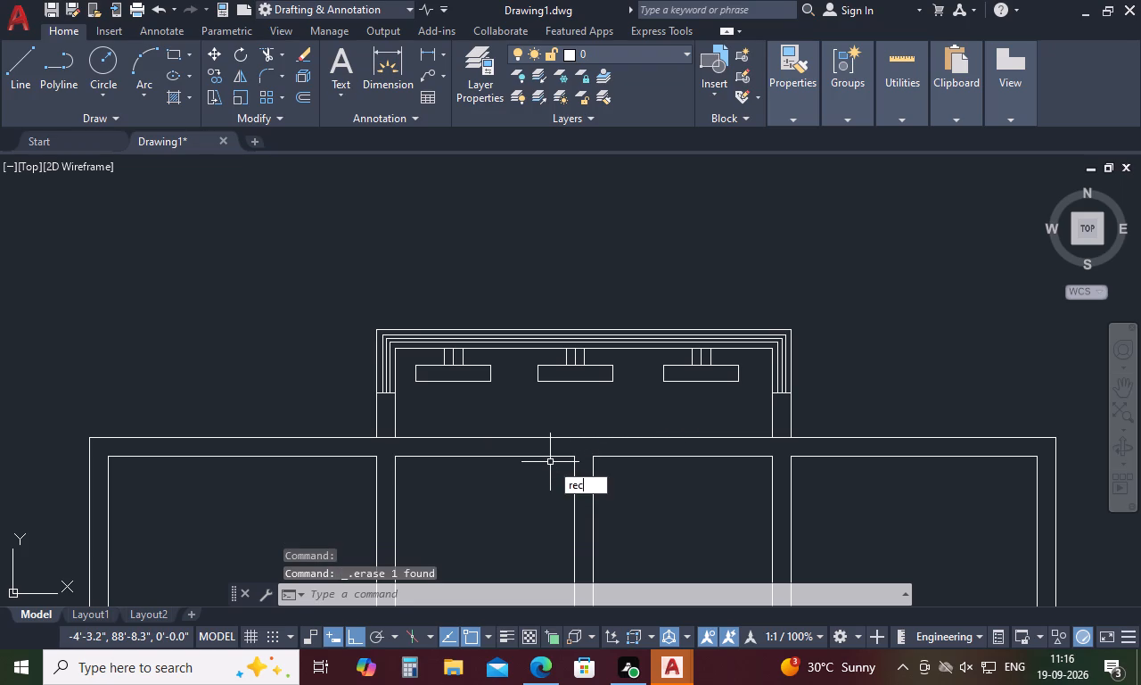
pyautogui.press('space')
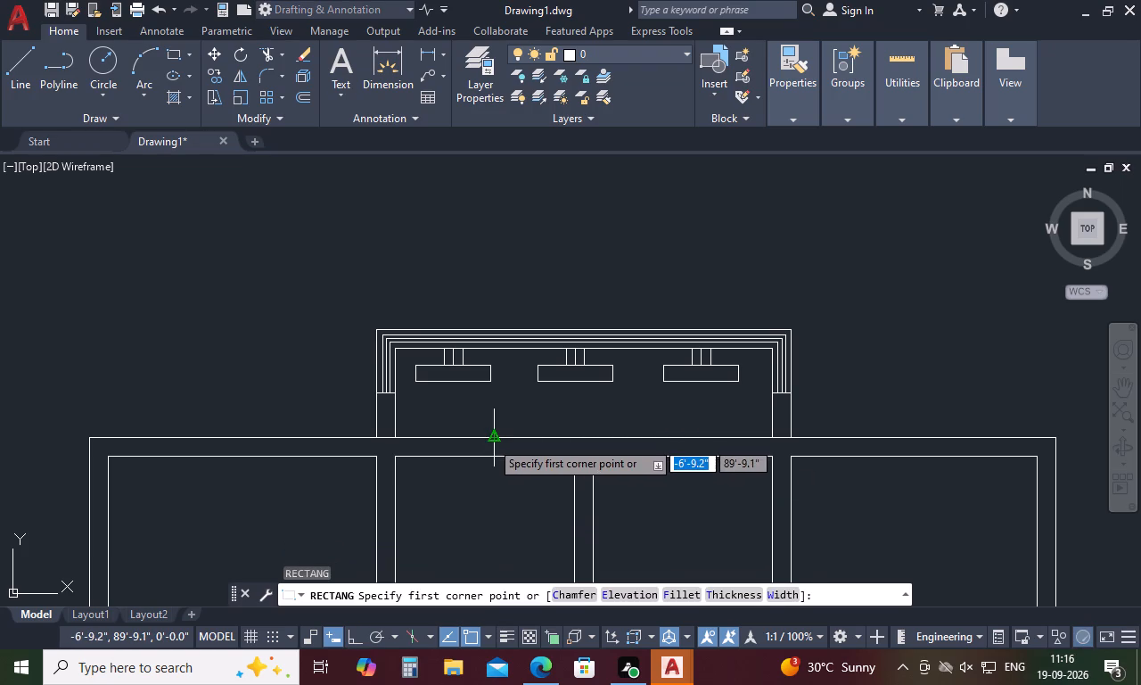
pyautogui.click(490, 441)
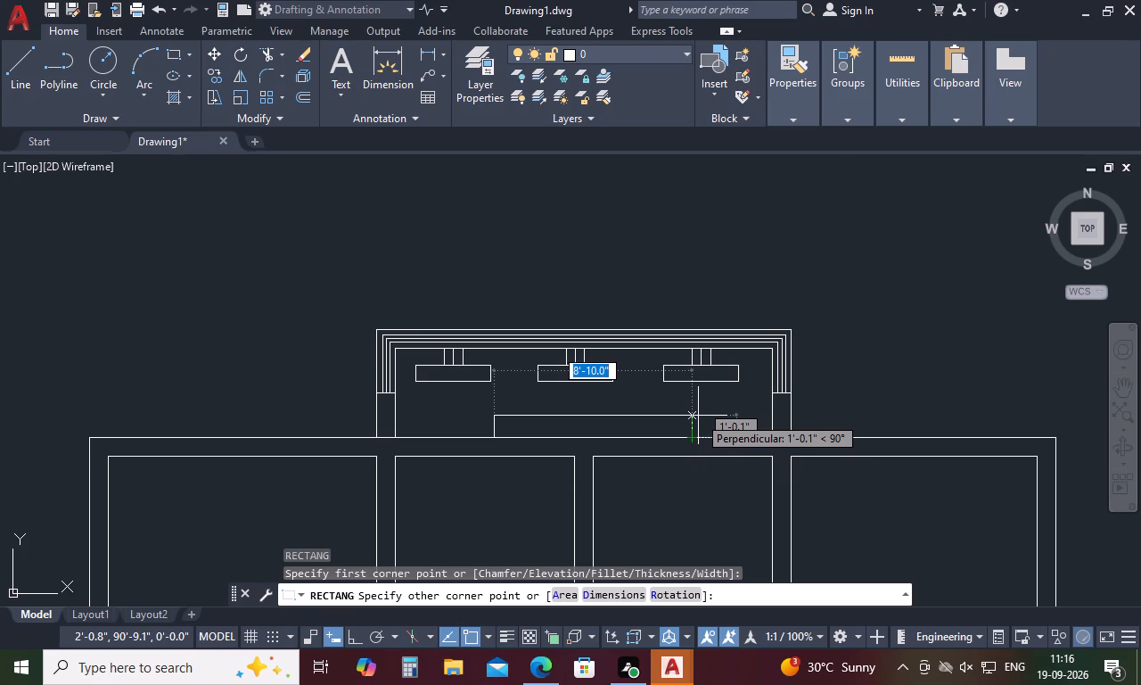
pyautogui.click(698, 411)
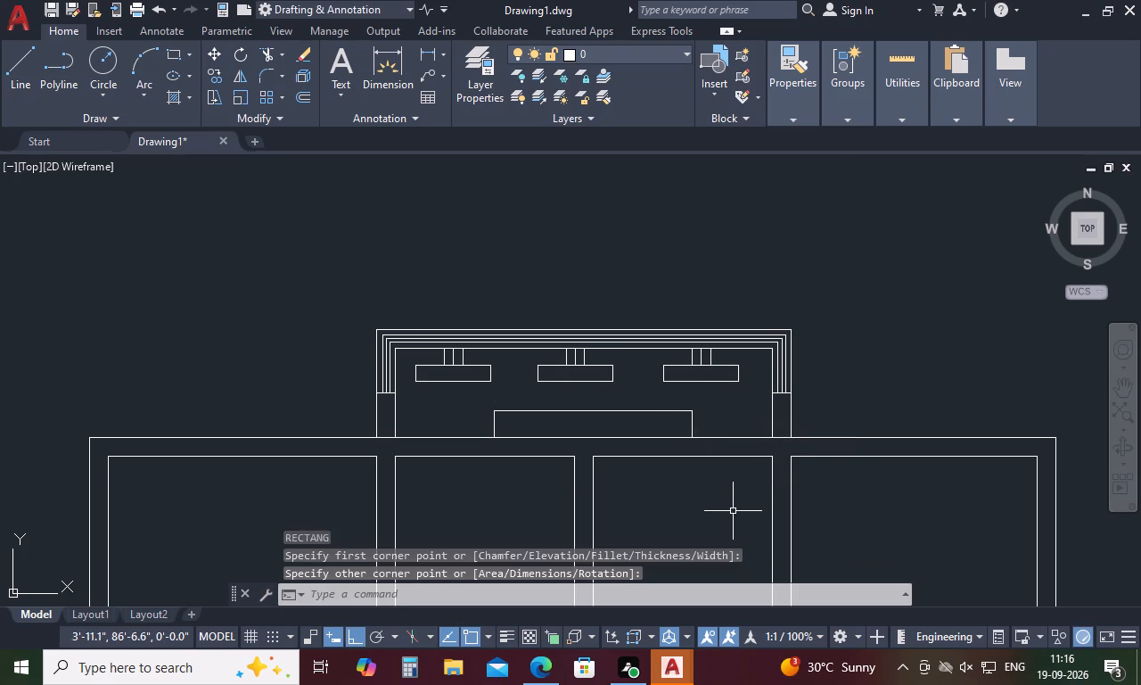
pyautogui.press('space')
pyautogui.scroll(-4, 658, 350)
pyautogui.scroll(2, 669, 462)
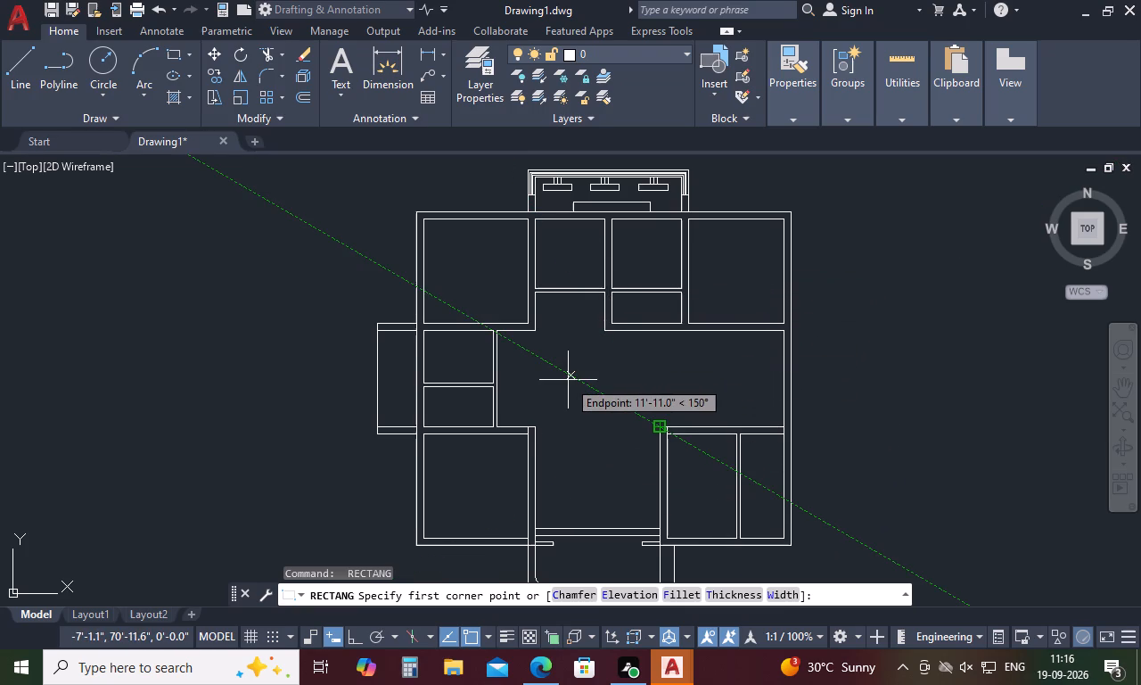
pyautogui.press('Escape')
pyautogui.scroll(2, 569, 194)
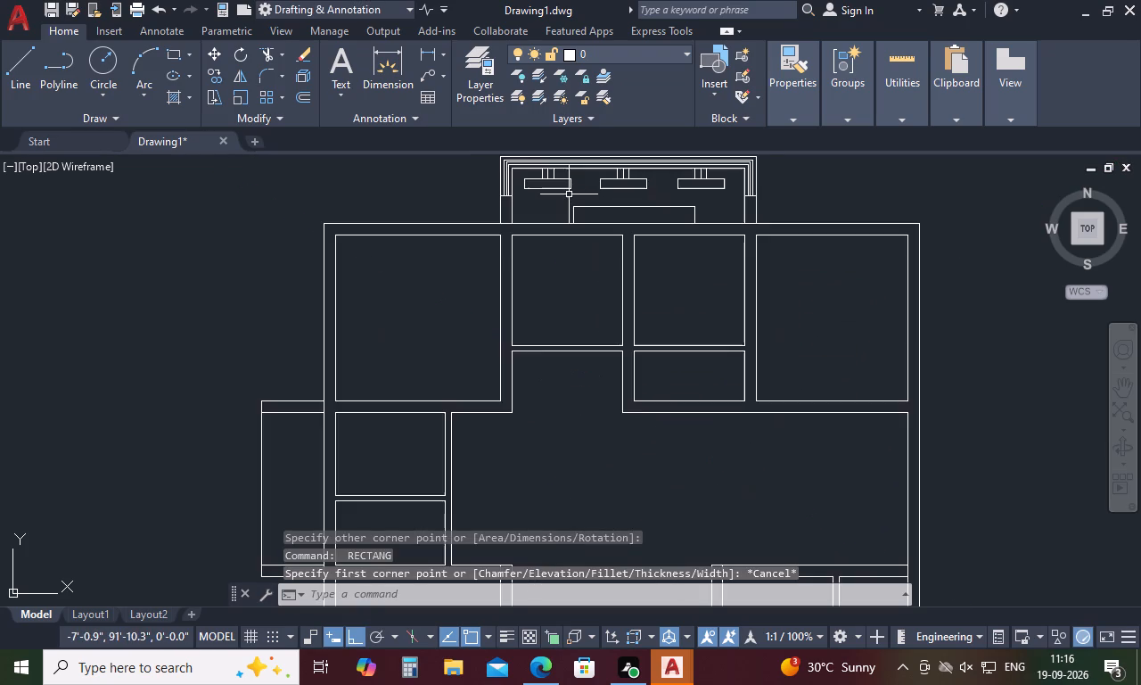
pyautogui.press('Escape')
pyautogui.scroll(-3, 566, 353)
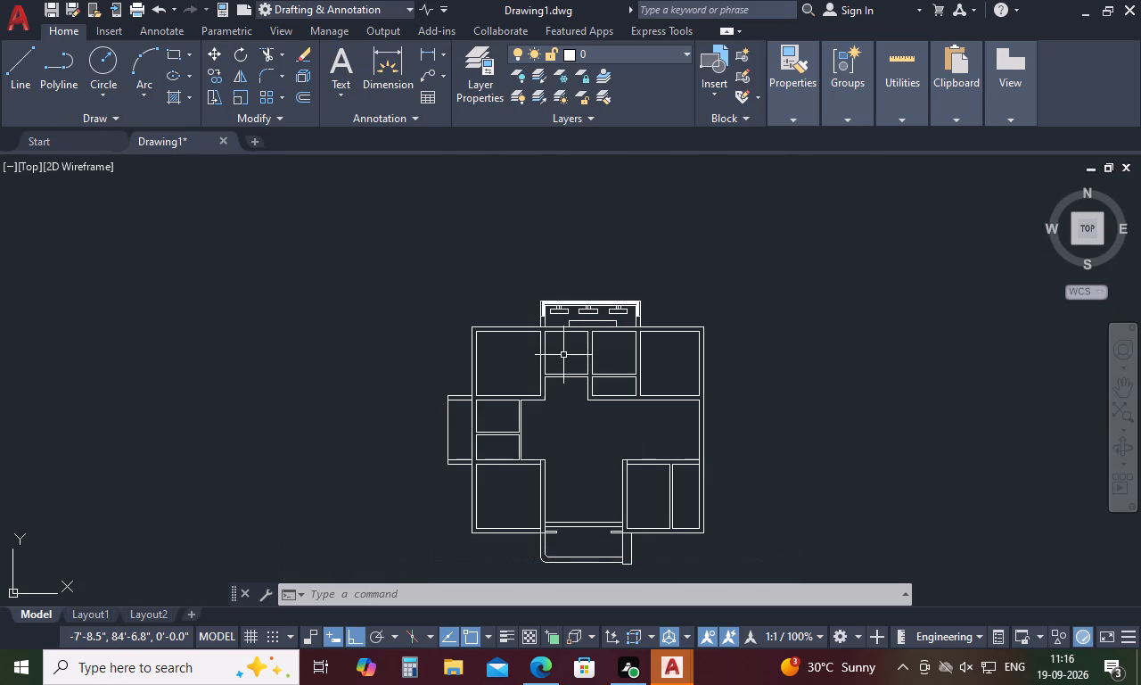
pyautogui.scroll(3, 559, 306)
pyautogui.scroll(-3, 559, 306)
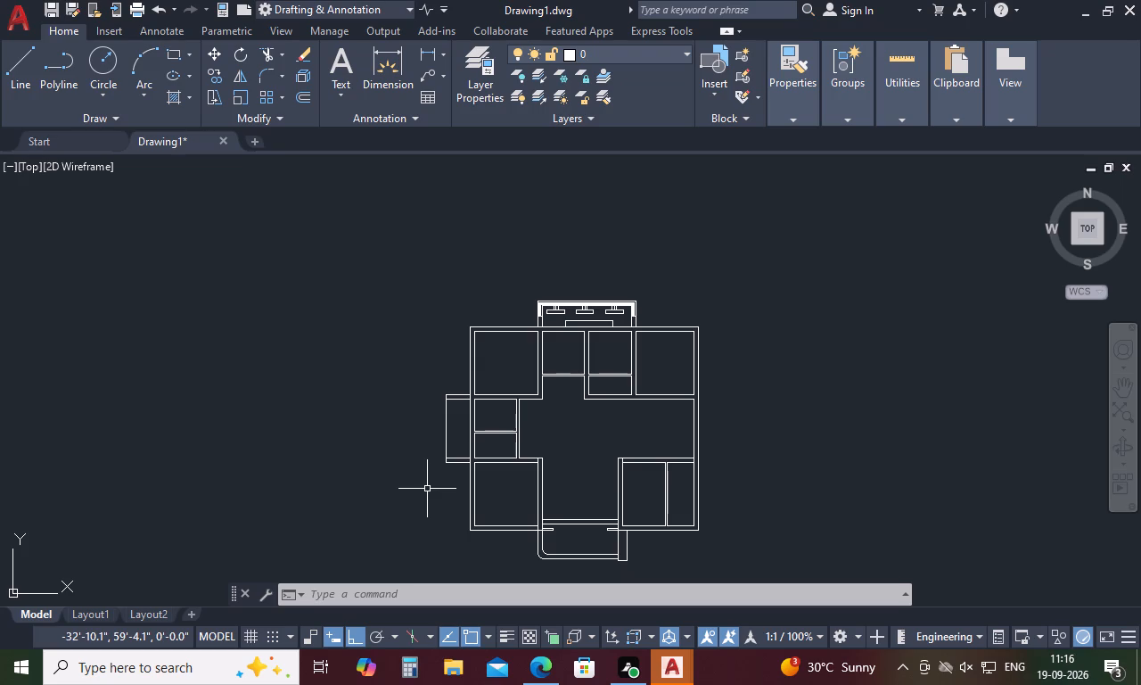
# Offset the outer vertical line of the plan's left projection 5" inward.
pyautogui.scroll(3, 439, 475)
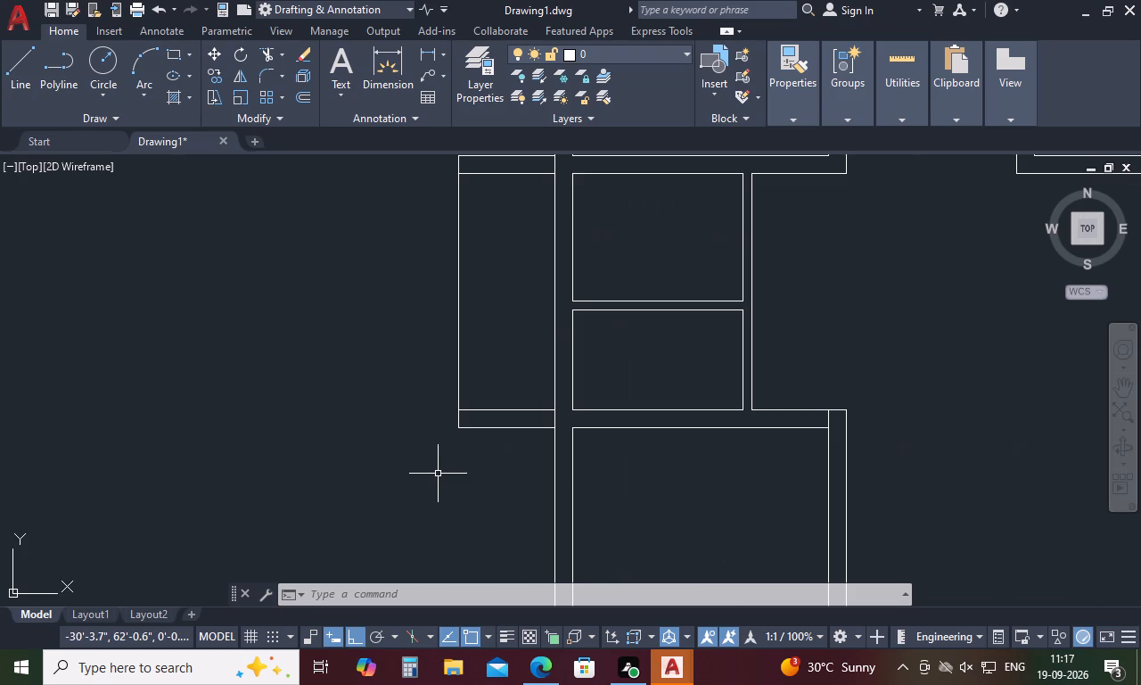
pyautogui.write('o 5')
pyautogui.press('space')
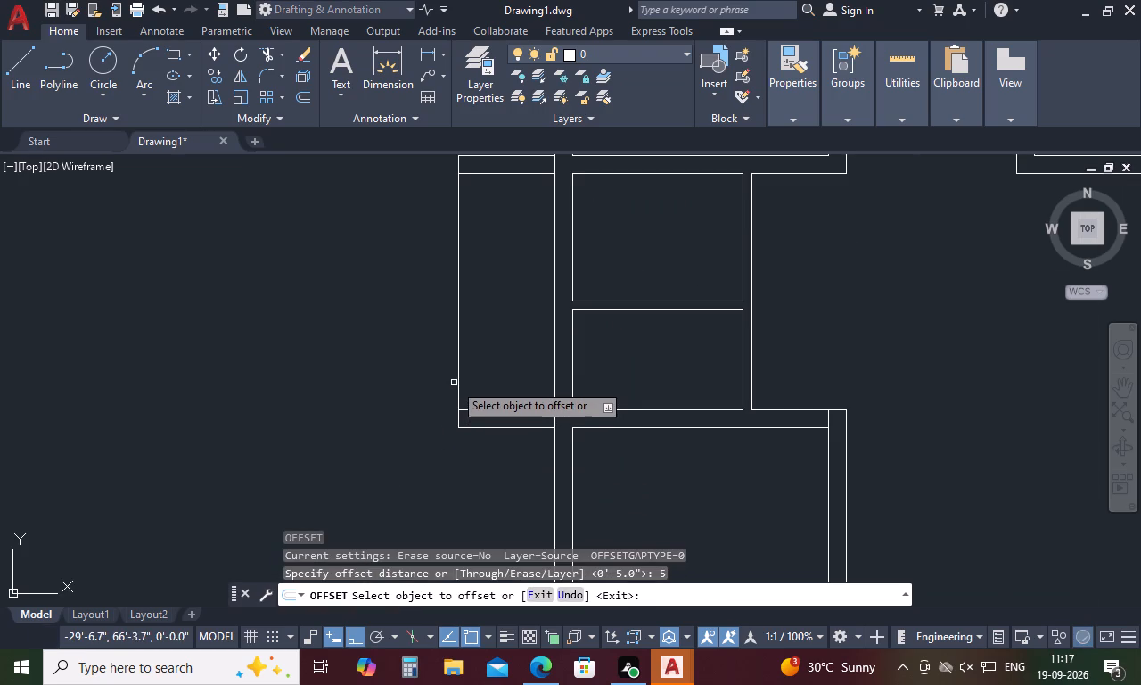
pyautogui.click(458, 378)
pyautogui.click(494, 374)
pyautogui.press('Escape')
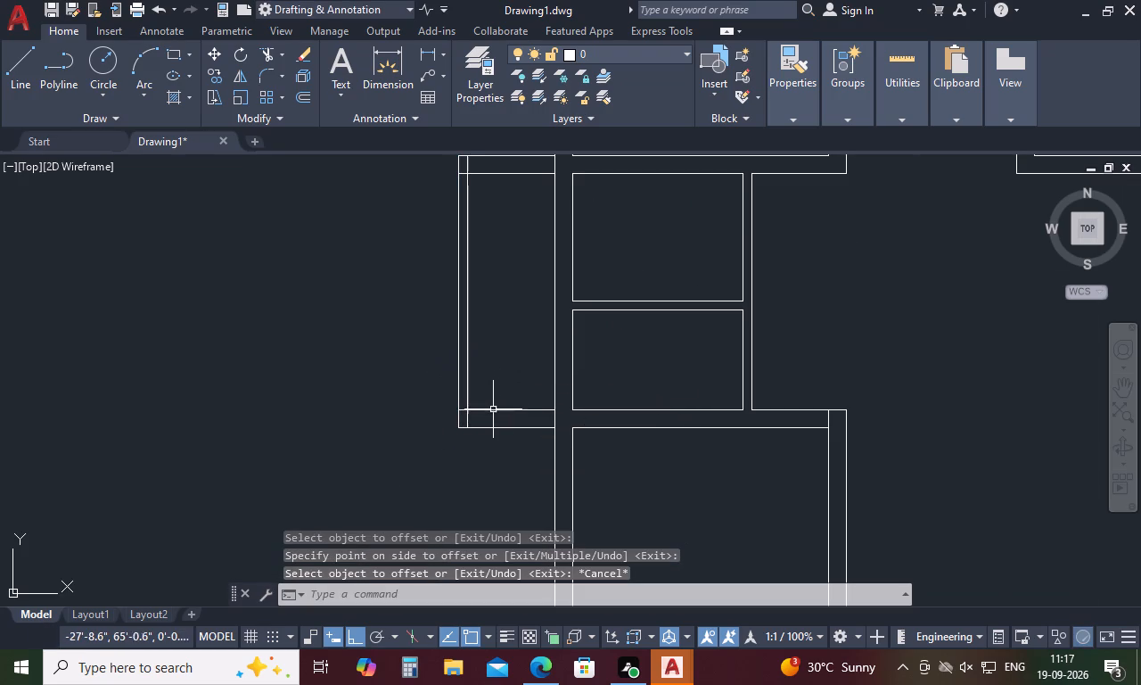
# Trim the overlapping line ends at the left projection's lower and upper inner corners, where the offset line crosses the horizontal wall lines.
pyautogui.press('t')
pyautogui.press('r')
pyautogui.press('space')
pyautogui.scroll(4, 472, 417)
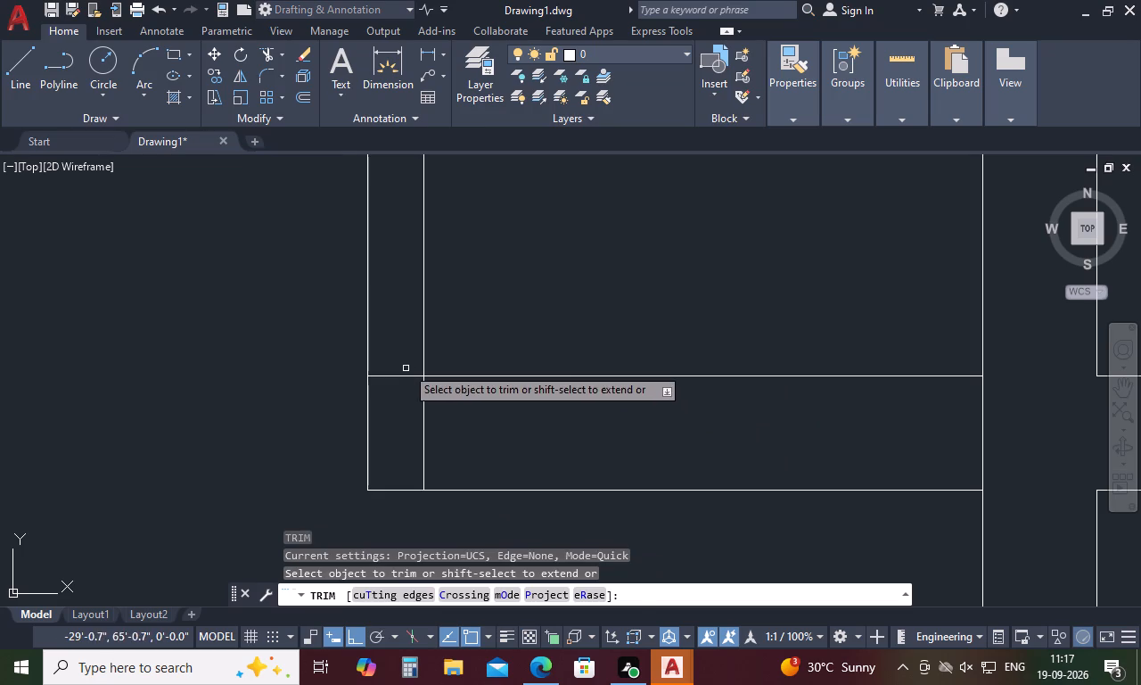
pyautogui.moveTo(405, 366); pyautogui.dragTo(456, 460)
pyautogui.scroll(-5, 467, 458)
pyautogui.scroll(2, 464, 292)
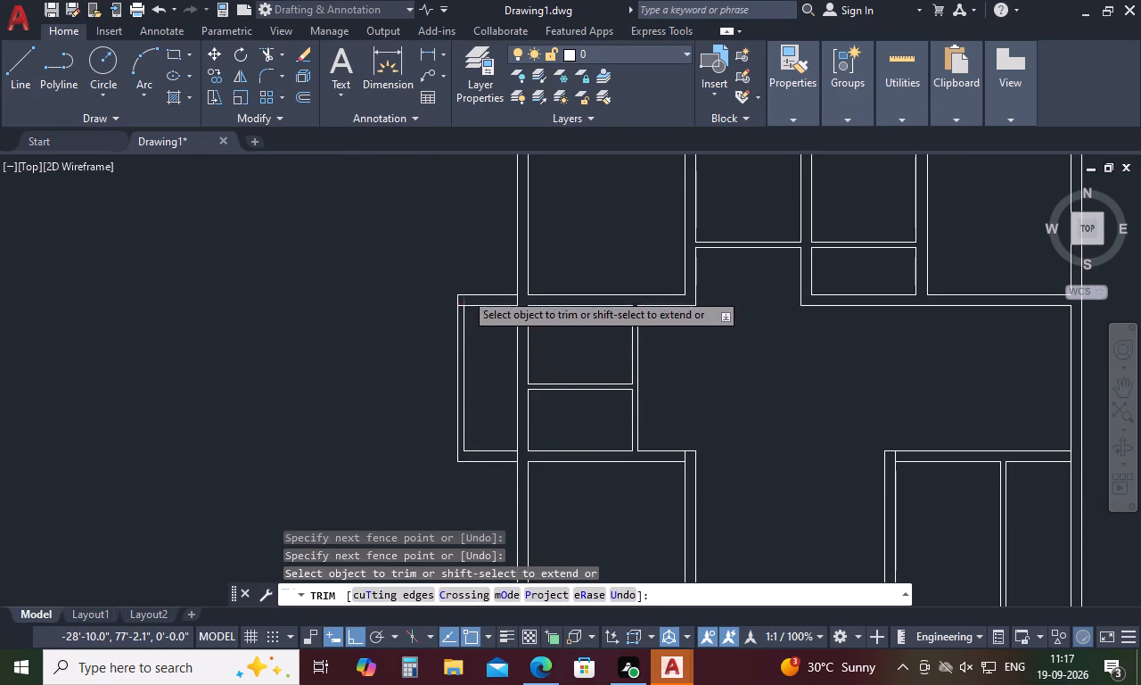
pyautogui.scroll(2, 464, 292)
pyautogui.moveTo(457, 354); pyautogui.dragTo(420, 406)
pyautogui.scroll(-4, 517, 296)
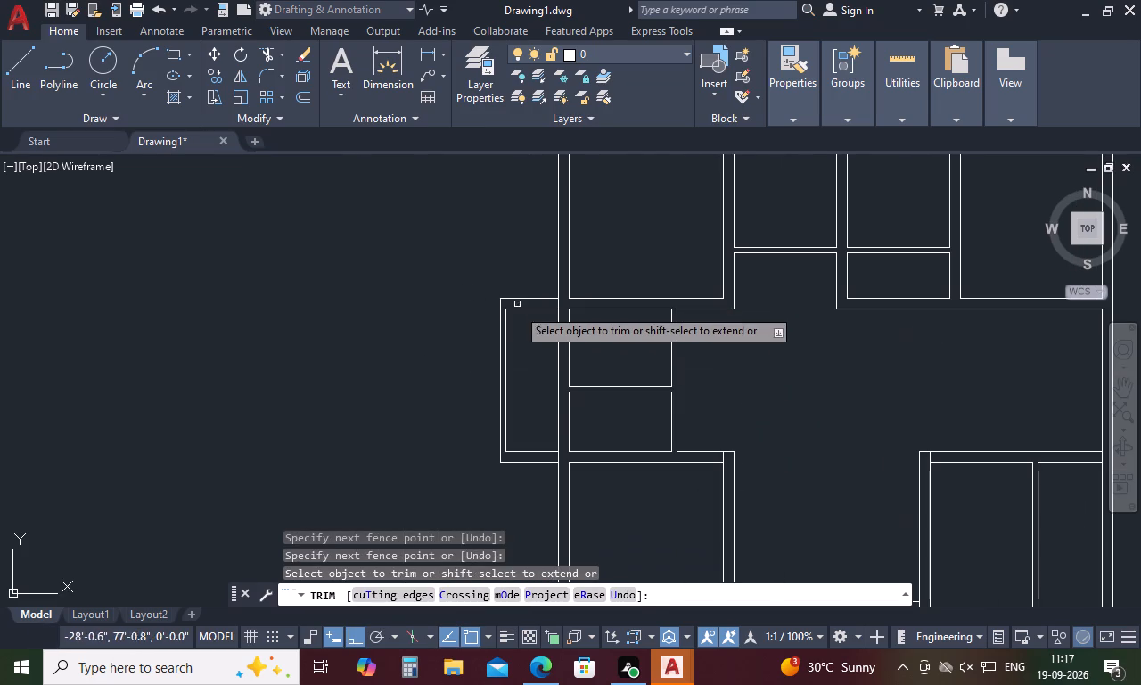
pyautogui.press('Escape')
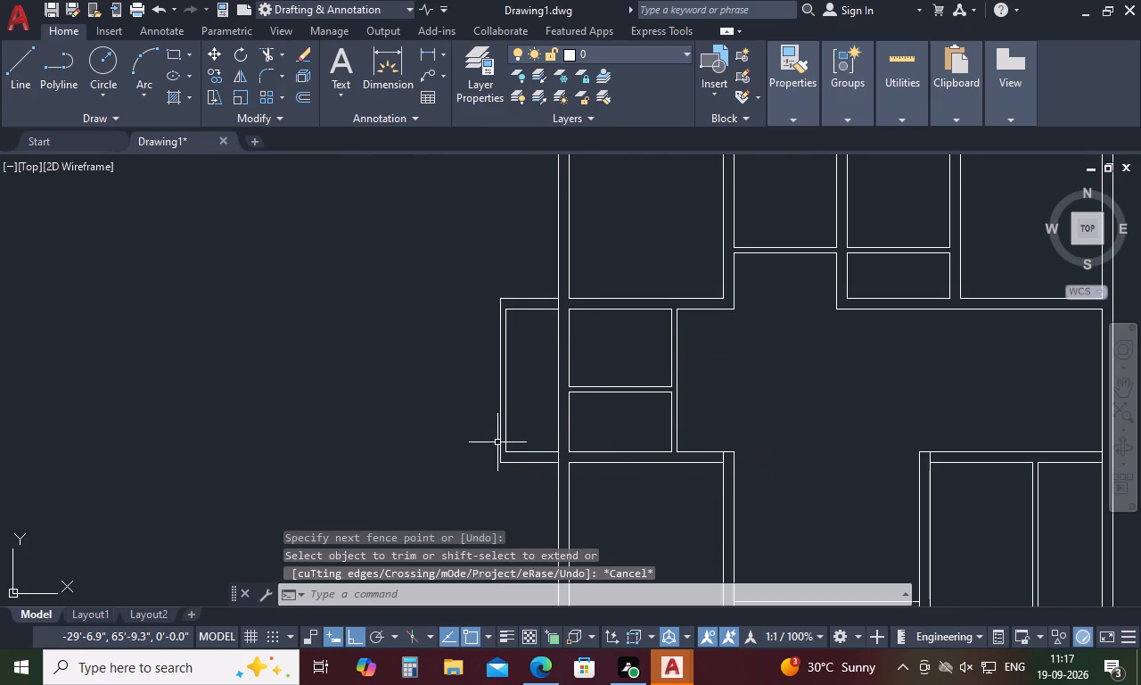
# Draw a rectangle about 1' wide and just over 5' high inside the left projection, against the main wall's outer line.
pyautogui.write('rec')
pyautogui.press('space')
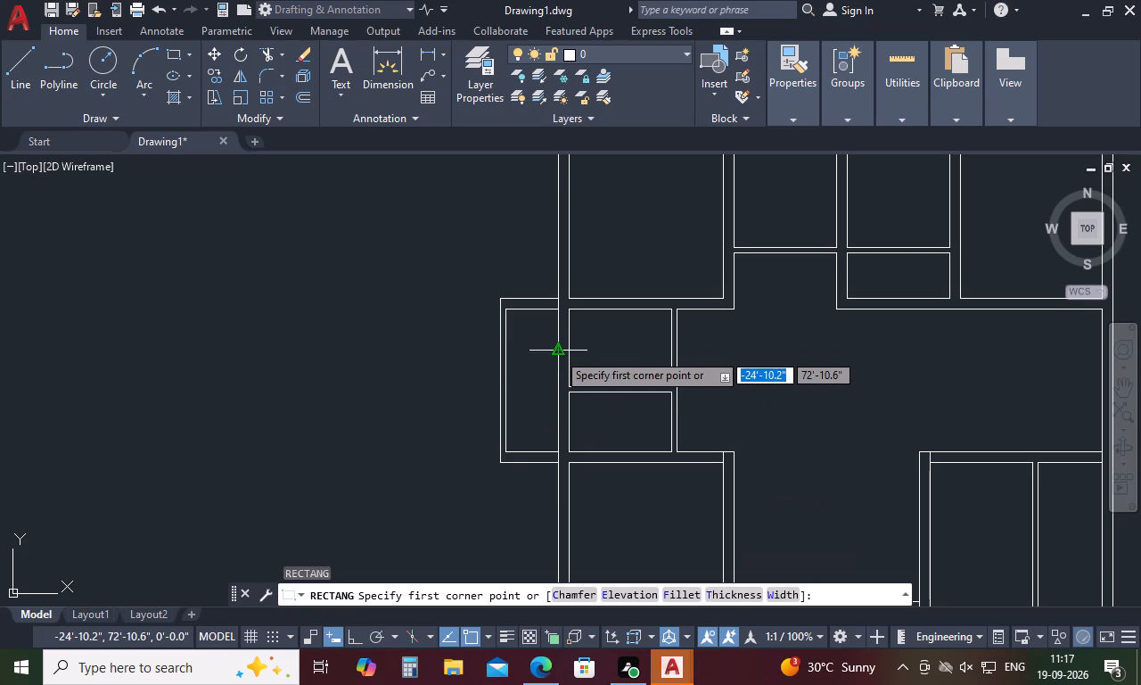
pyautogui.click(557, 352)
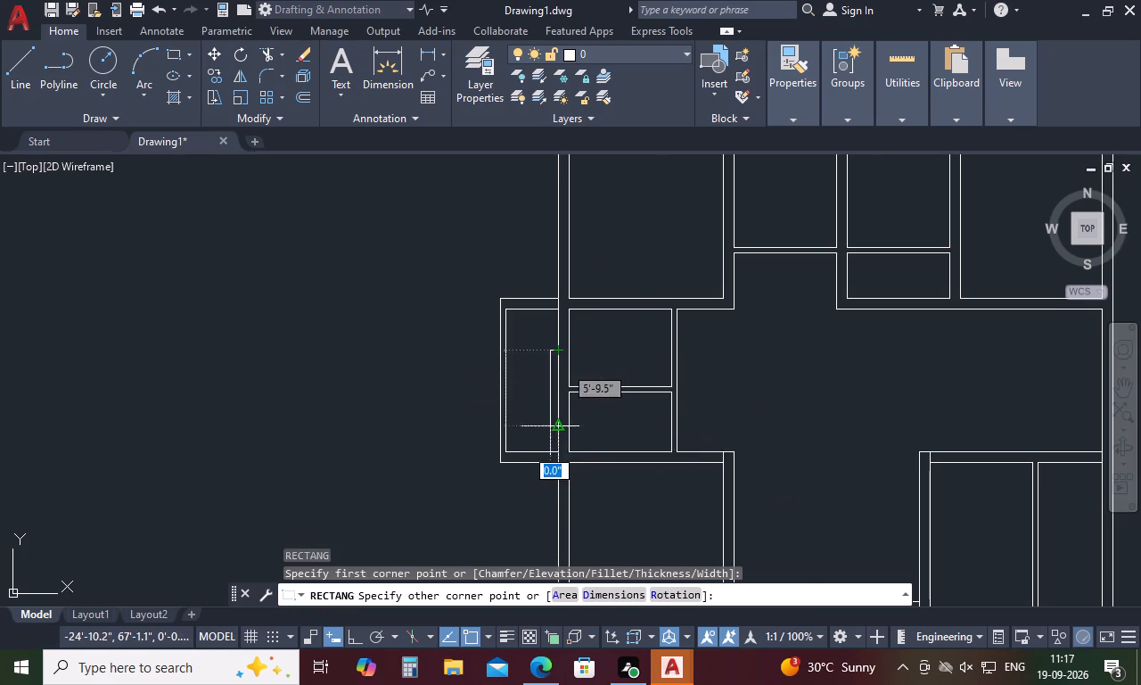
pyautogui.click(544, 420)
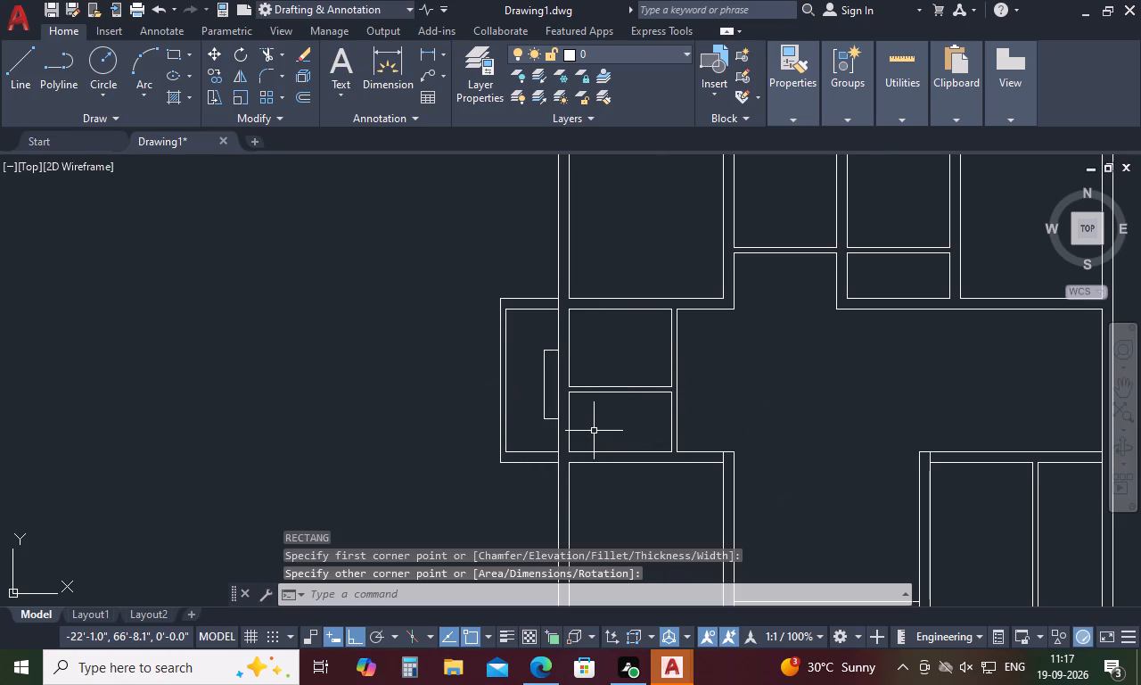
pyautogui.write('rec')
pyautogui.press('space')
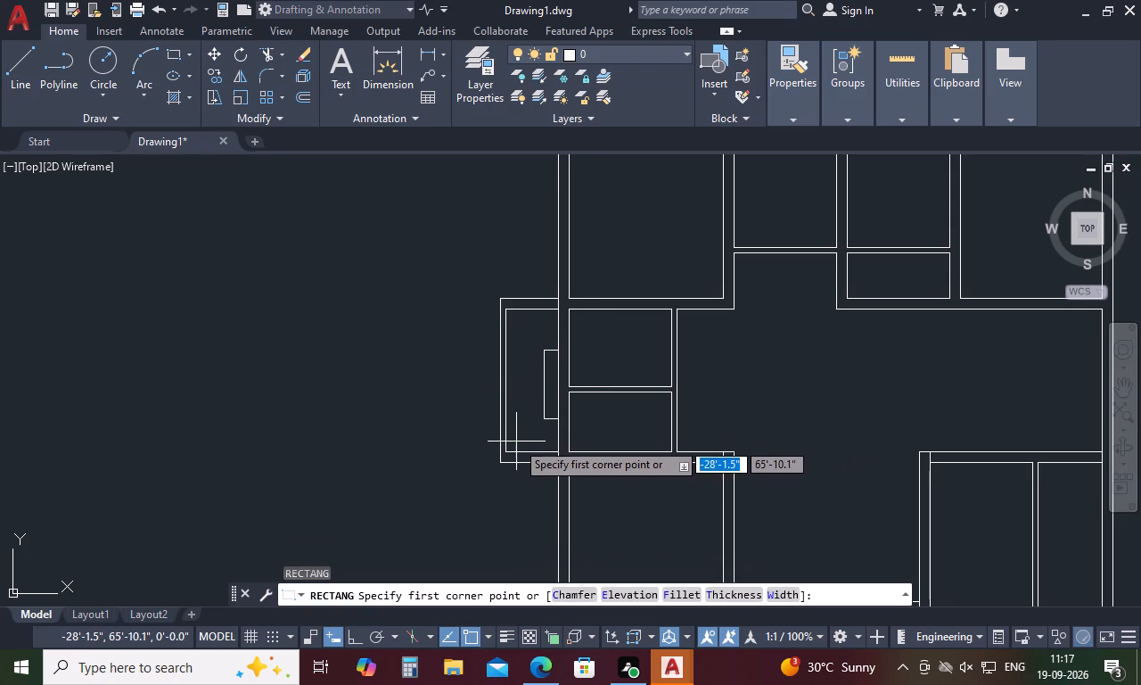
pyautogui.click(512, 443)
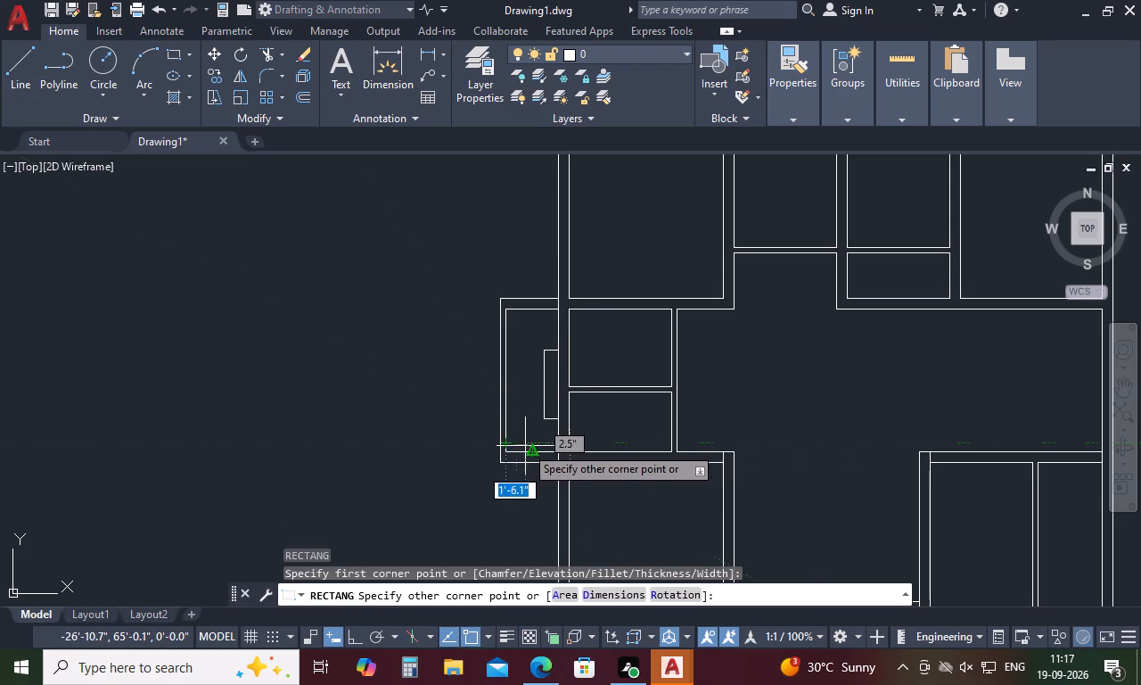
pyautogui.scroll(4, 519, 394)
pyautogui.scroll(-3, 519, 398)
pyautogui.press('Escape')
# Draw a small rectangle about 11" wide and 2'-6" high near the lower inner corner of the left projection.
pyautogui.write('rec')
pyautogui.press('space')
pyautogui.click(505, 474)
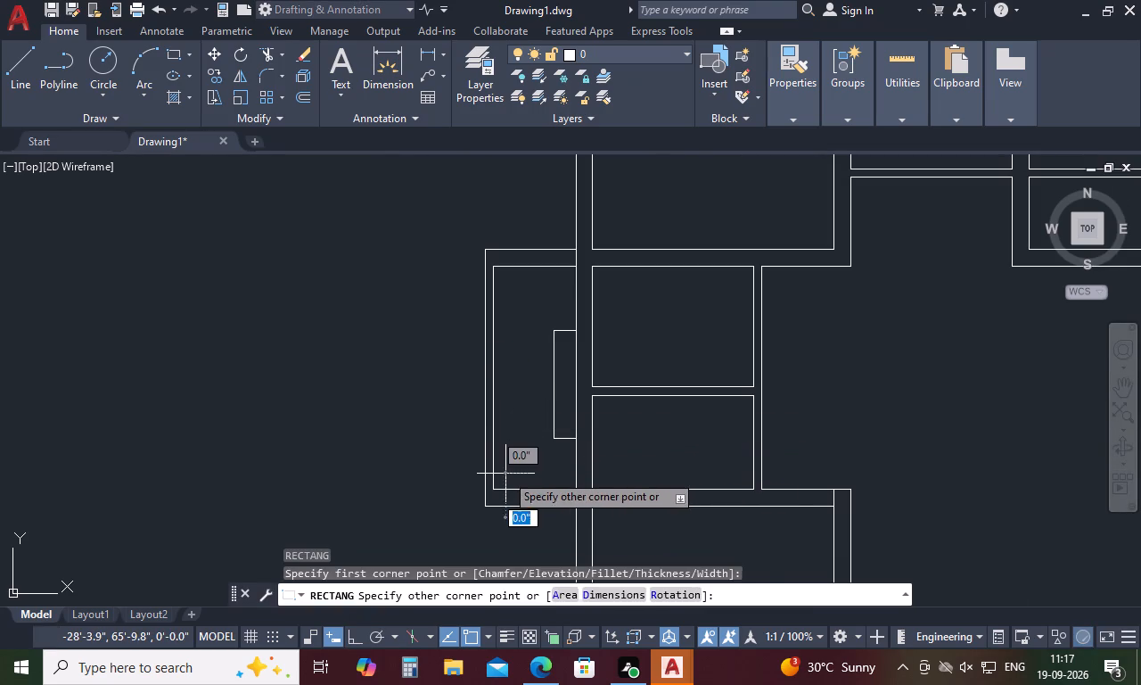
pyautogui.click(524, 423)
pyautogui.press('space')
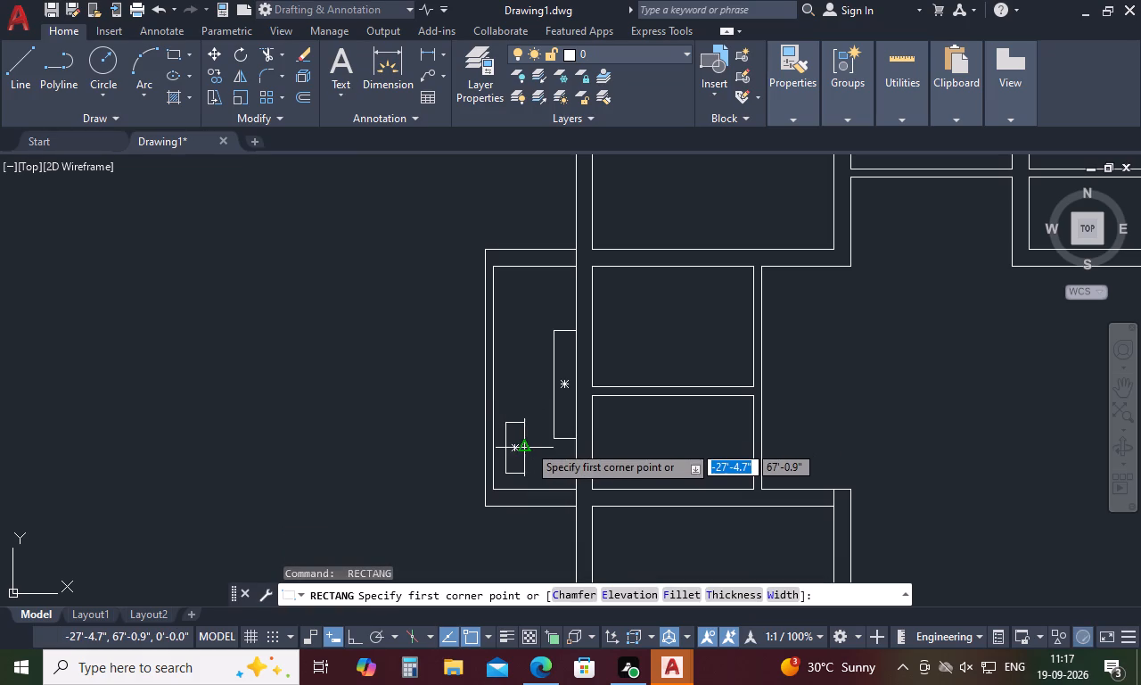
pyautogui.press('space')
pyautogui.press('space')
pyautogui.press('Escape')
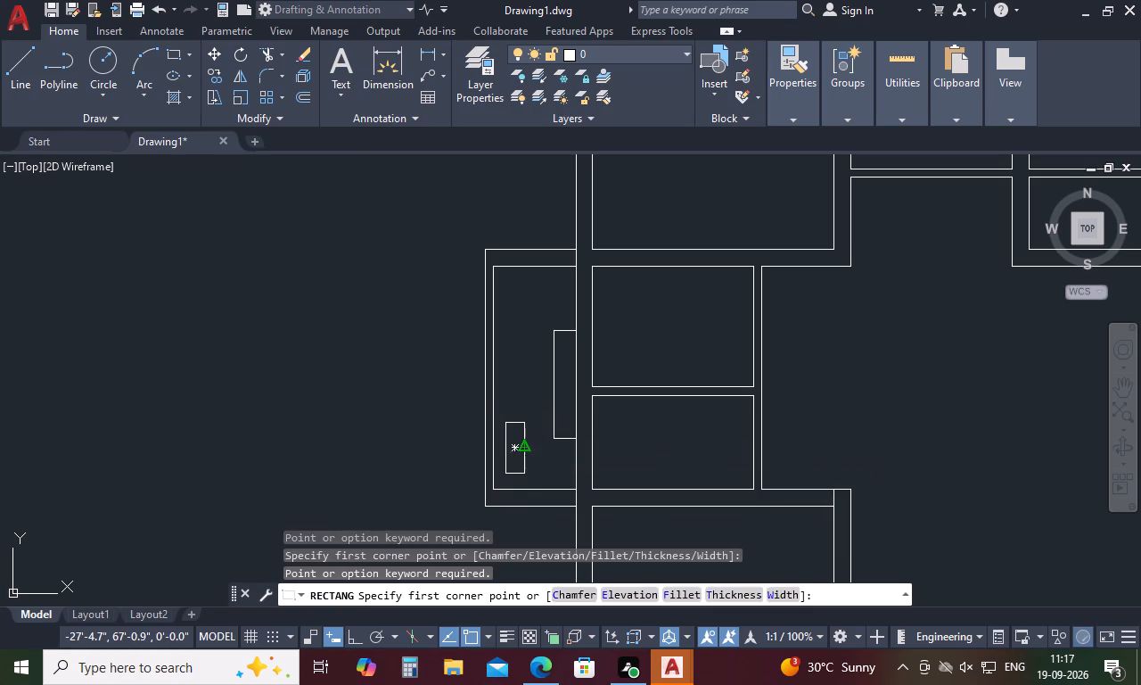
# Copy the small rectangle about 4' straight up within the left projection.
pyautogui.click(525, 459)
pyautogui.rightClick(525, 459)
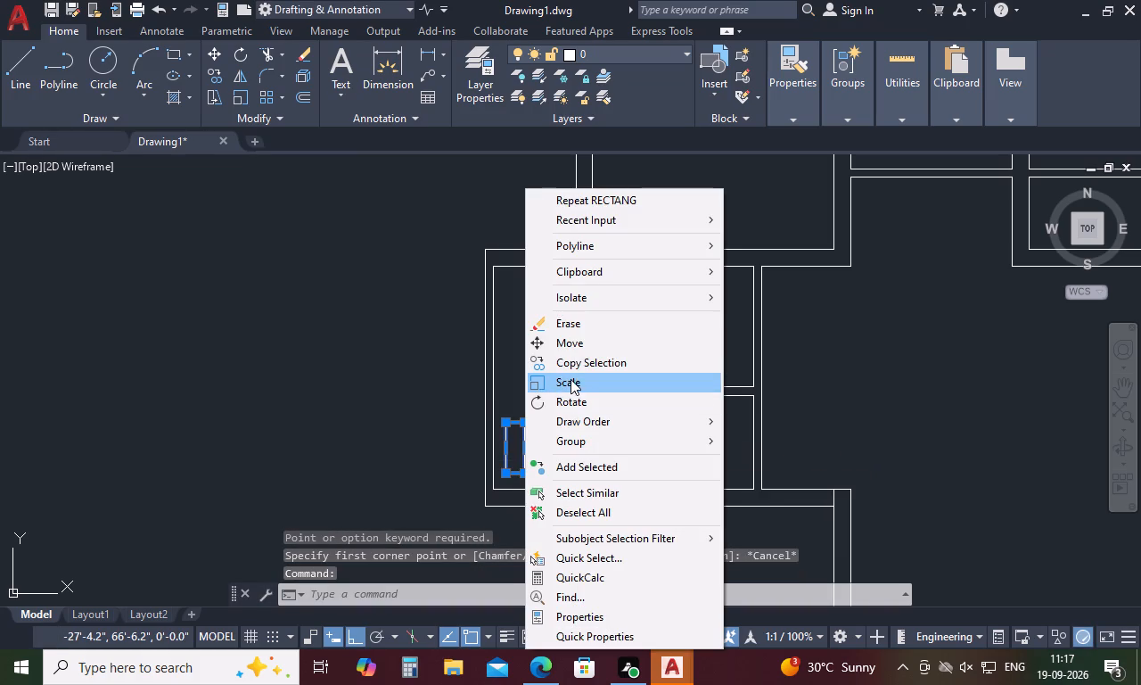
pyautogui.click(579, 366)
pyautogui.click(505, 473)
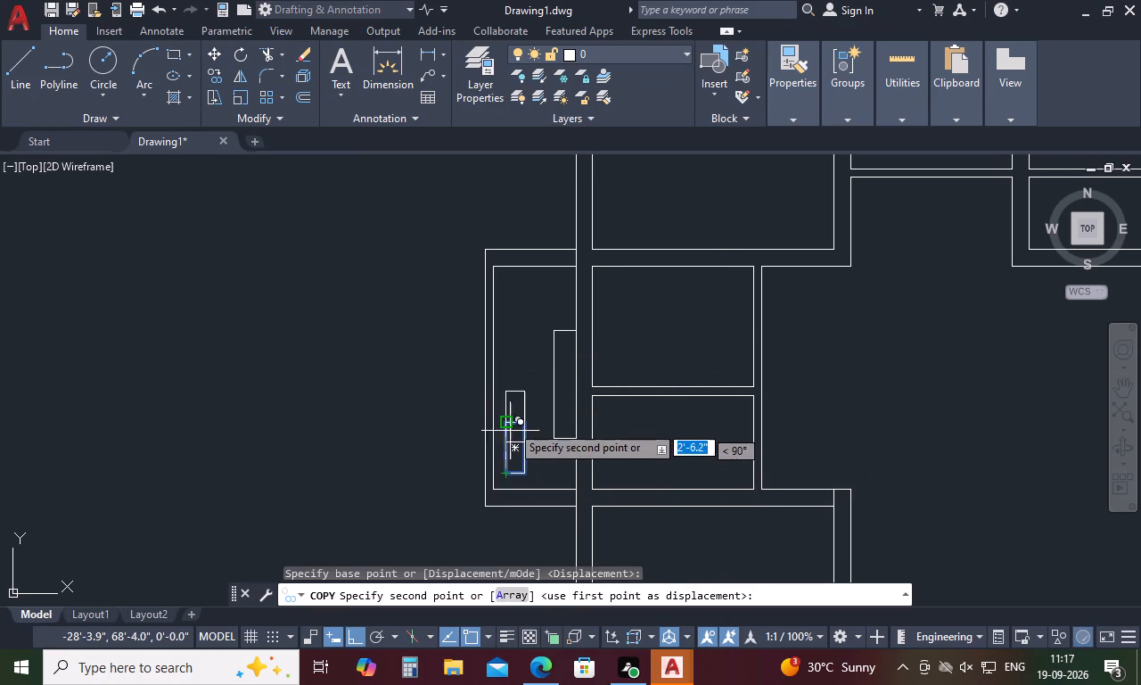
pyautogui.click(512, 392)
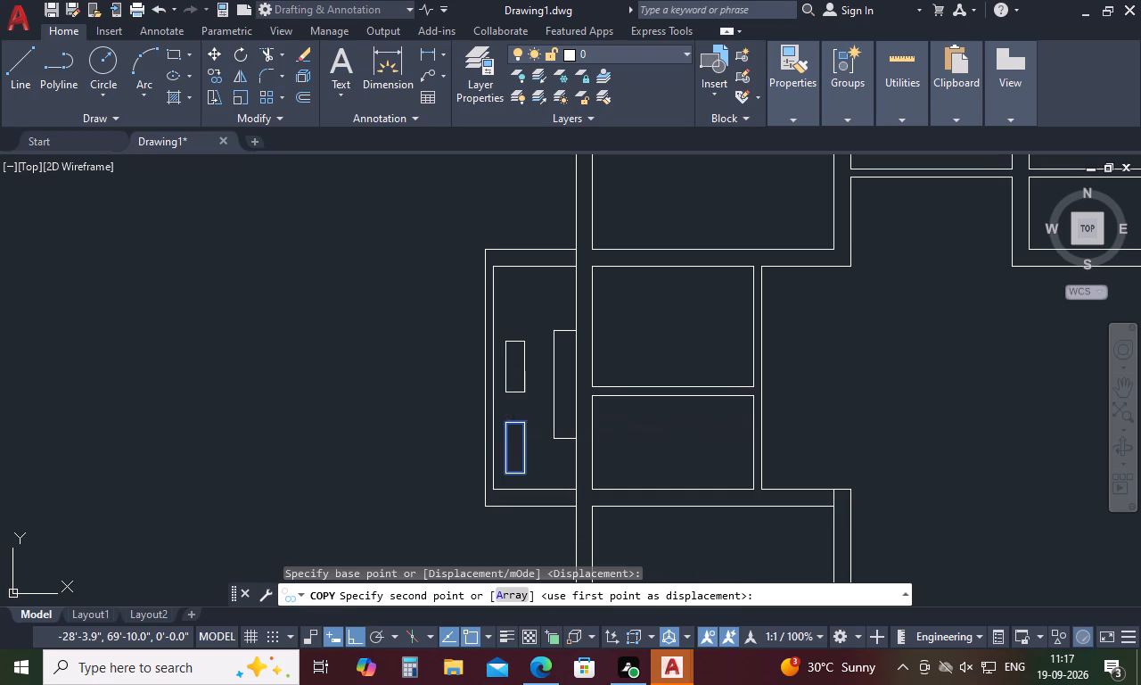
pyautogui.press('Escape')
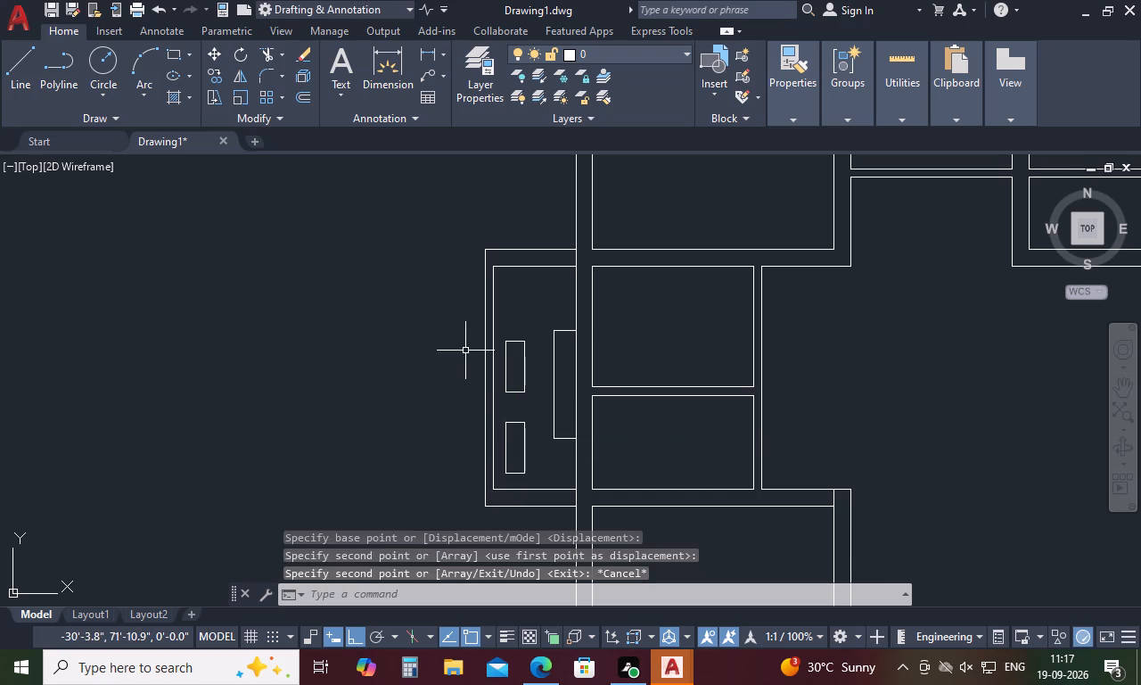
# Extend the left projection's lower and upper inner horizontal lines out to its outer vertical line.
pyautogui.scroll(-4, 465, 351)
pyautogui.scroll(3, 469, 410)
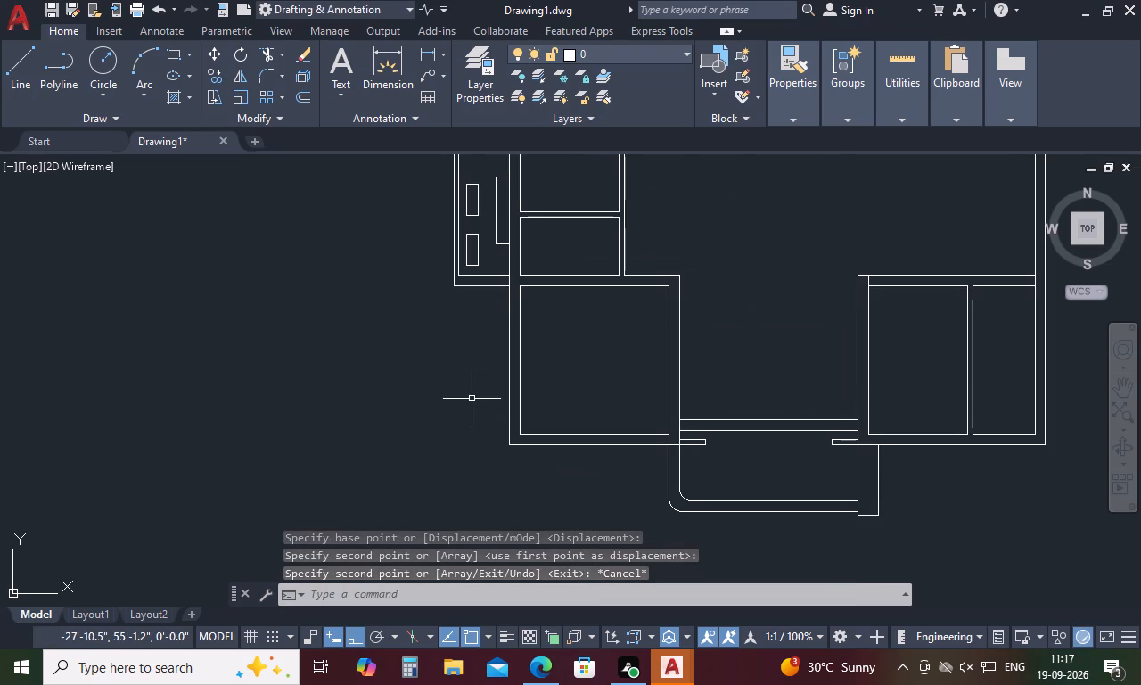
pyautogui.write('ex')
pyautogui.press('space')
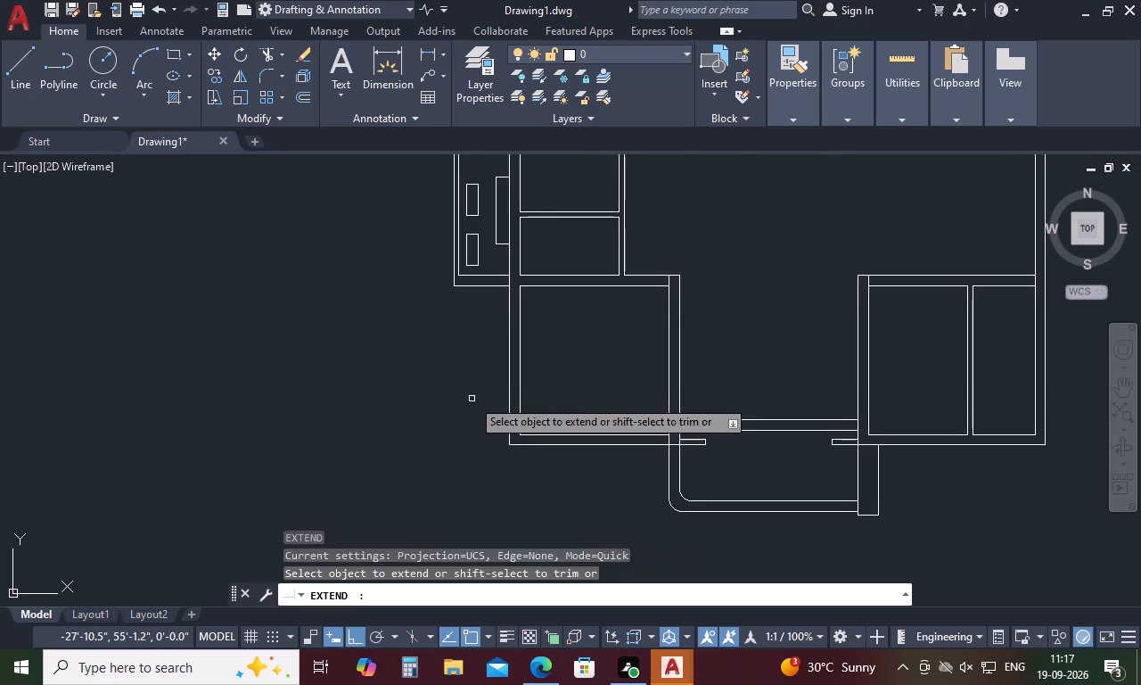
pyautogui.click(464, 276)
pyautogui.scroll(-3, 463, 341)
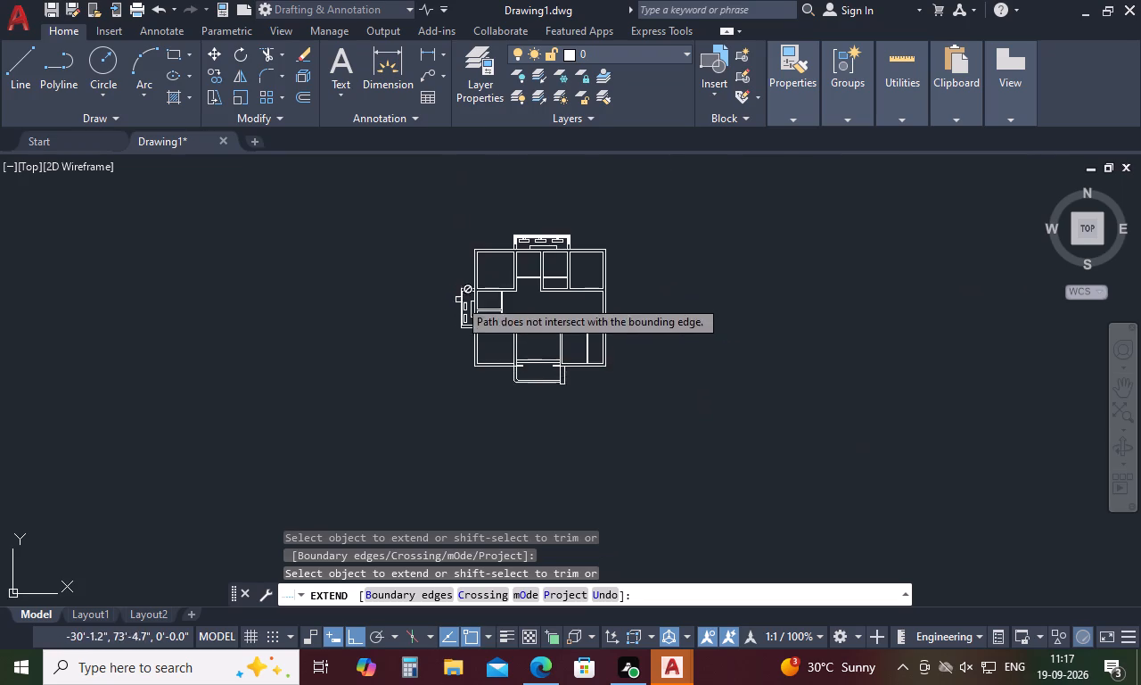
pyautogui.scroll(4, 459, 290)
pyautogui.click(464, 303)
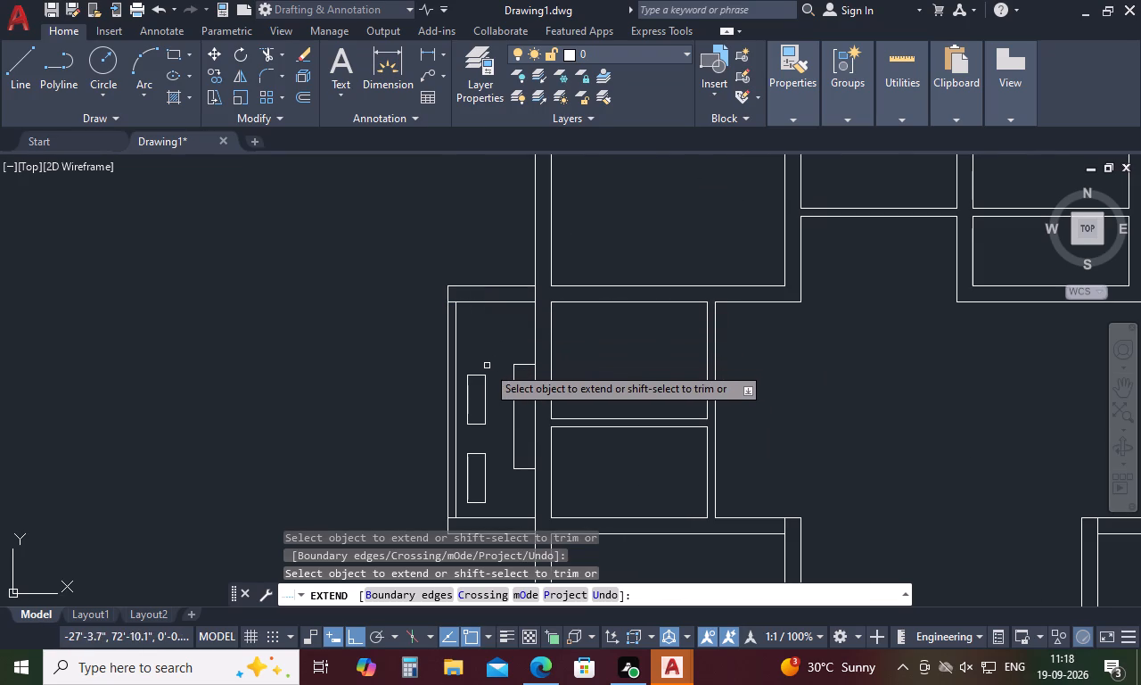
pyautogui.press('Escape')
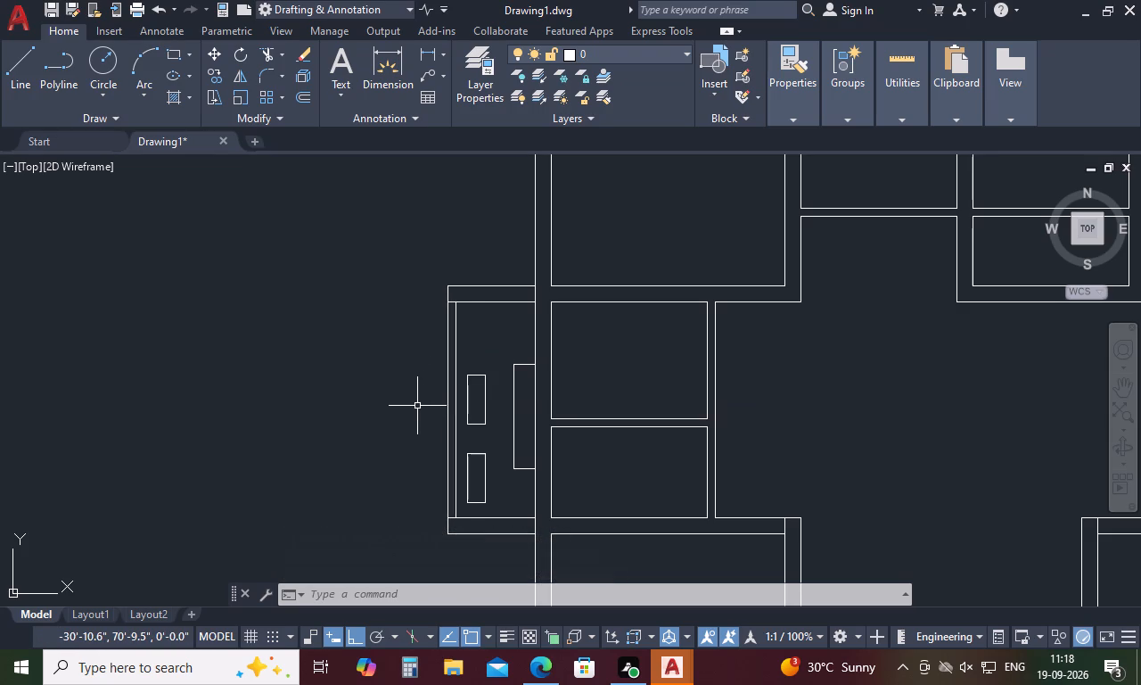
# Draw a short vertical line across the top wall of the upper-left room, at the midpoint of the room's width.
pyautogui.write('l')
pyautogui.press('space')
pyautogui.scroll(-3, 539, 350)
pyautogui.scroll(2, 574, 268)
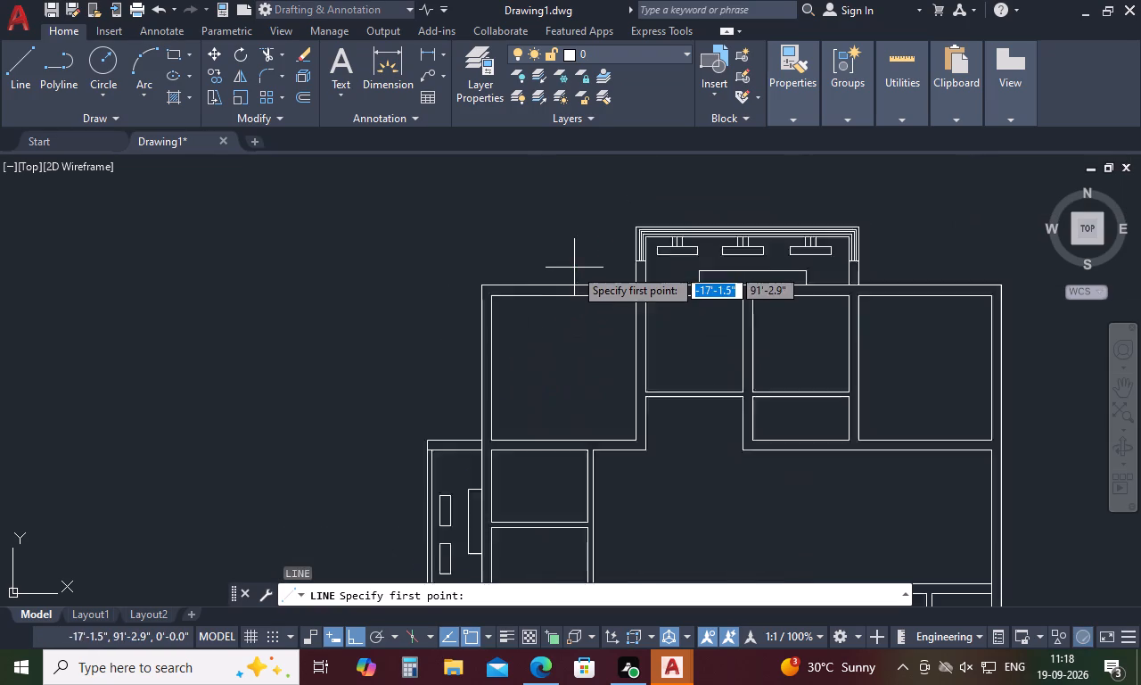
pyautogui.scroll(1, 574, 268)
pyautogui.click(553, 300)
pyautogui.click(552, 317)
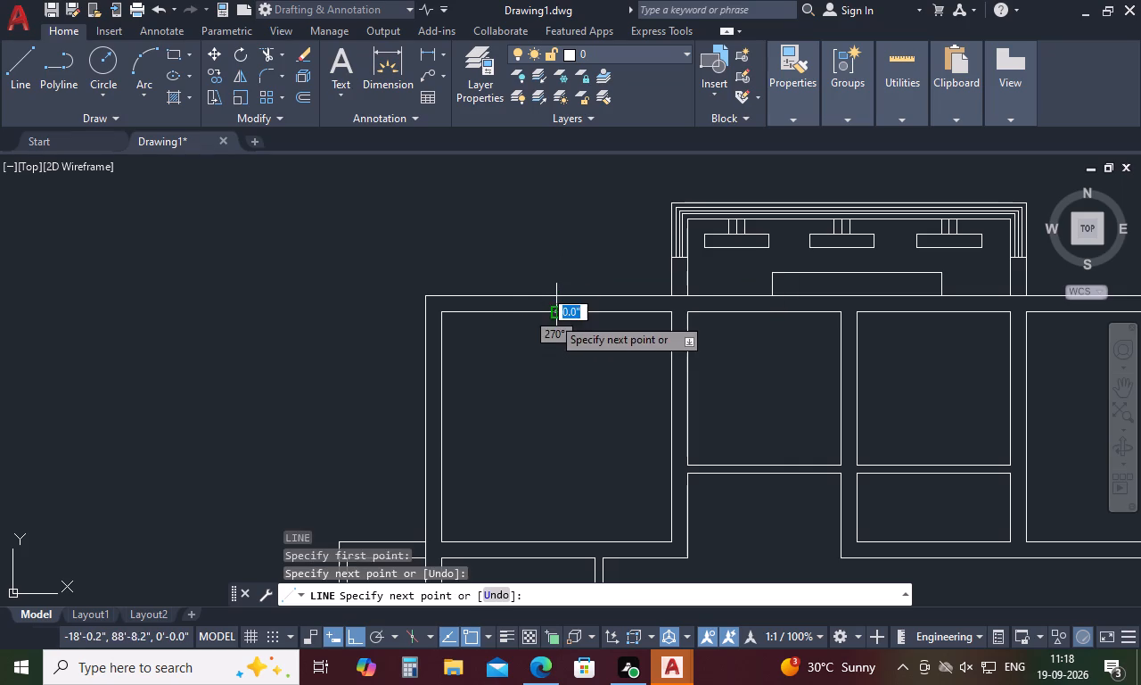
pyautogui.press('space')
# Offset the short vertical line in the upper-left room's top wall 1.8' to both sides.
pyautogui.press('o')
pyautogui.press('space')
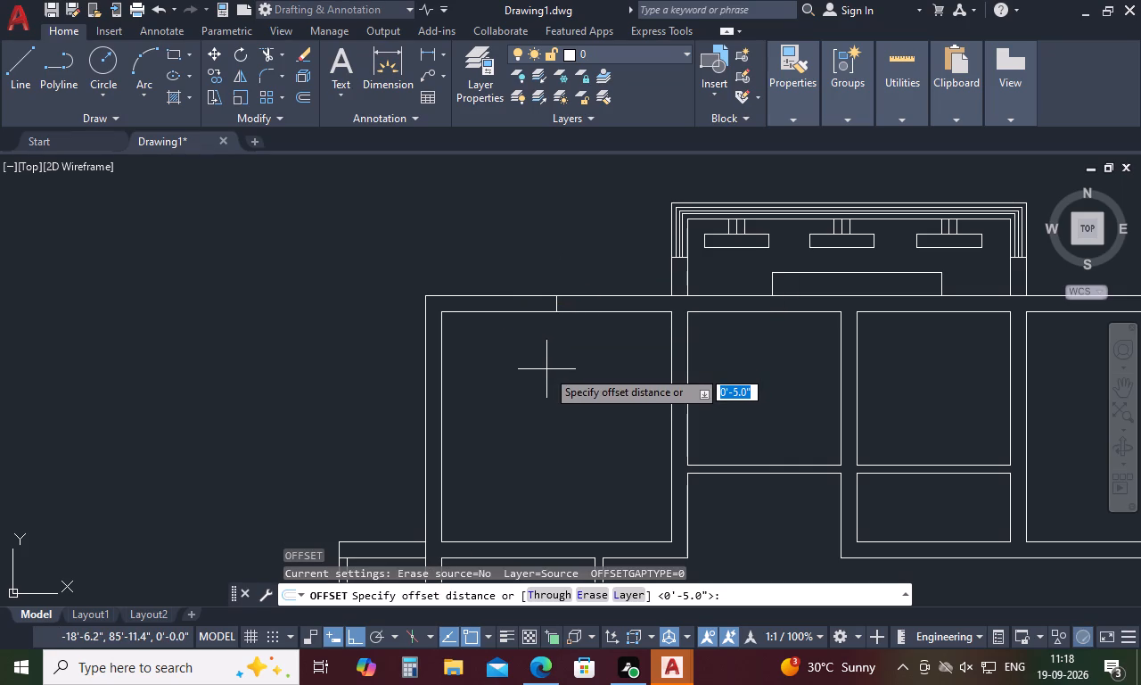
pyautogui.write('1.')
pyautogui.write("8'")
pyautogui.press('space')
pyautogui.click(556, 308)
pyautogui.click(618, 301)
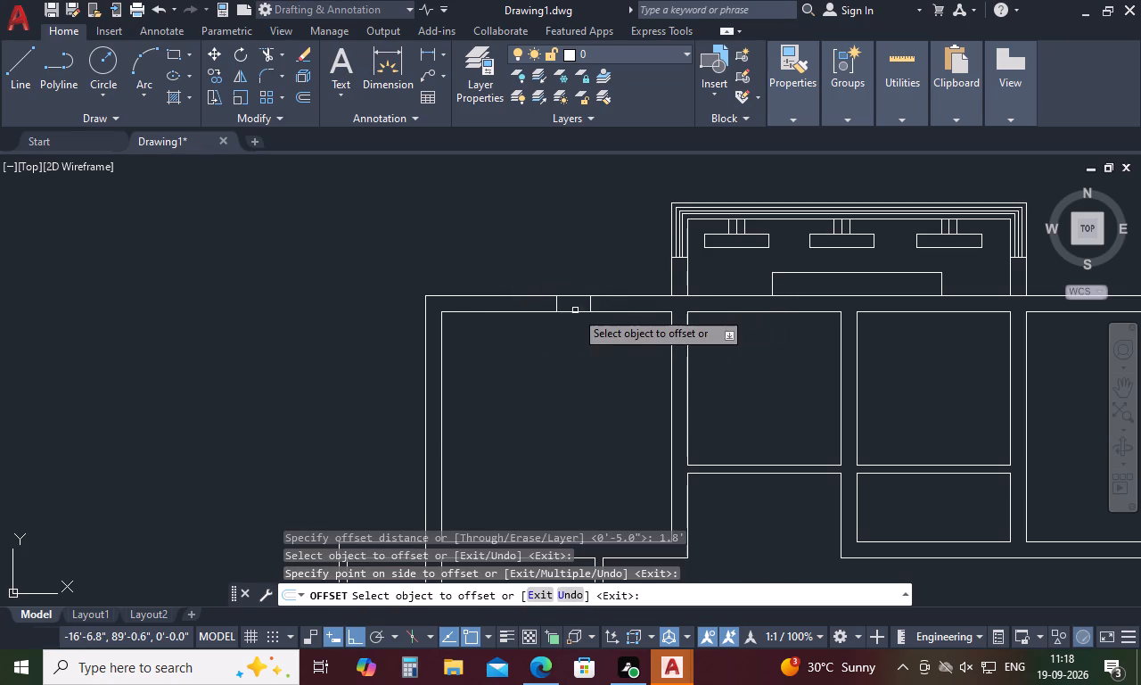
pyautogui.moveTo(555, 304); pyautogui.dragTo(544, 309)
pyautogui.moveTo(422, 311); pyautogui.dragTo(426, 315)
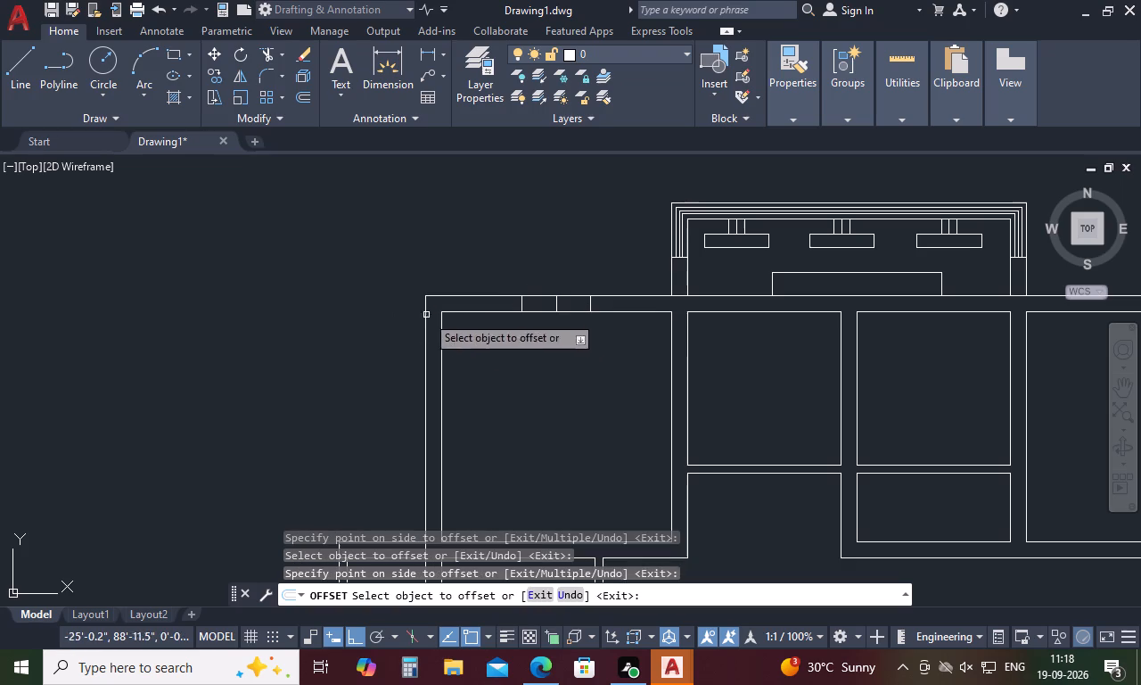
pyautogui.moveTo(426, 315); pyautogui.dragTo(430, 315)
pyautogui.press('Escape')
# Draw a horizontal line between the two outer short lines in the upper-left room's top wall, at mid-thickness of the wall.
pyautogui.write('l')
pyautogui.press('space')
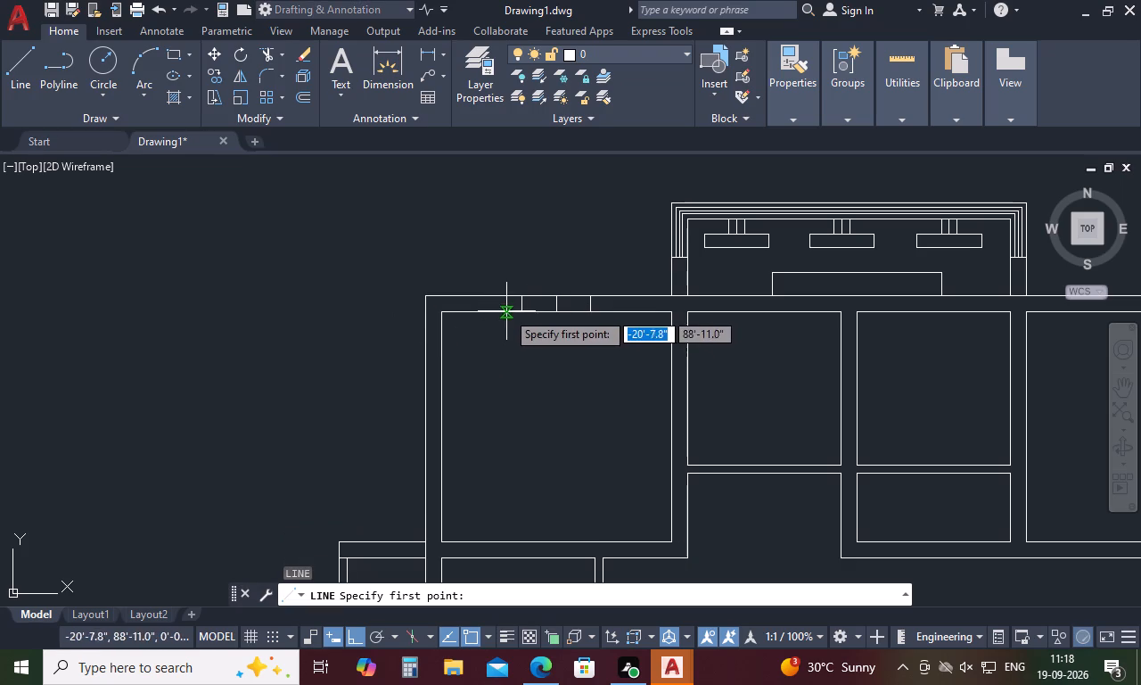
pyautogui.click(516, 303)
pyautogui.click(587, 301)
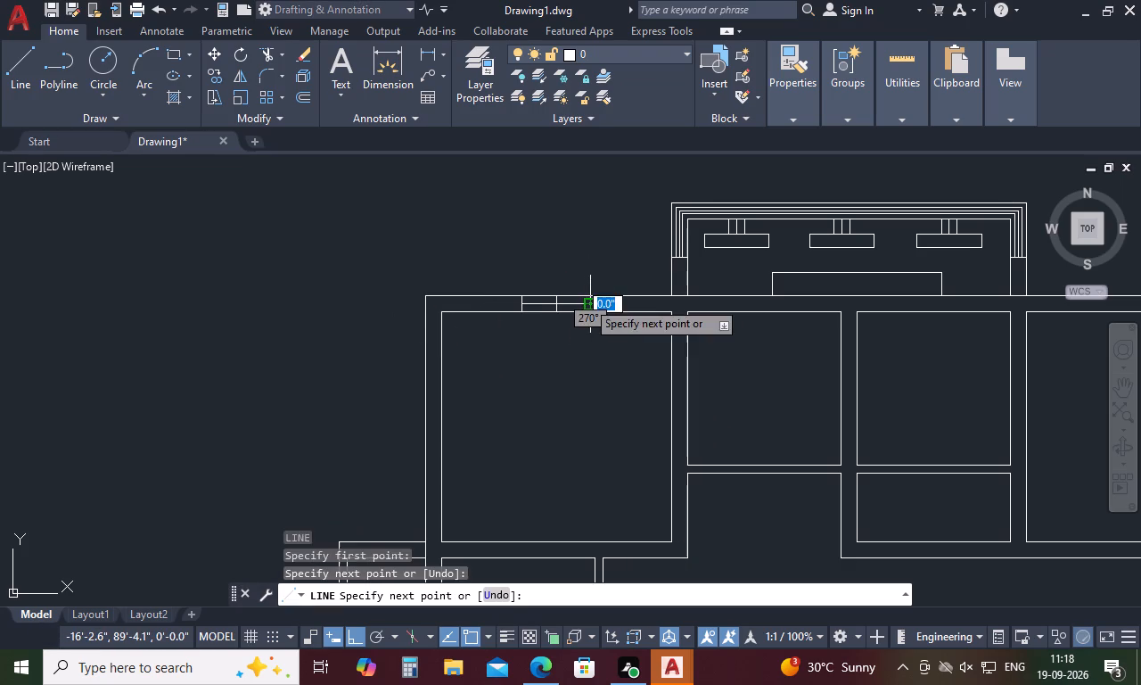
pyautogui.press('Escape')
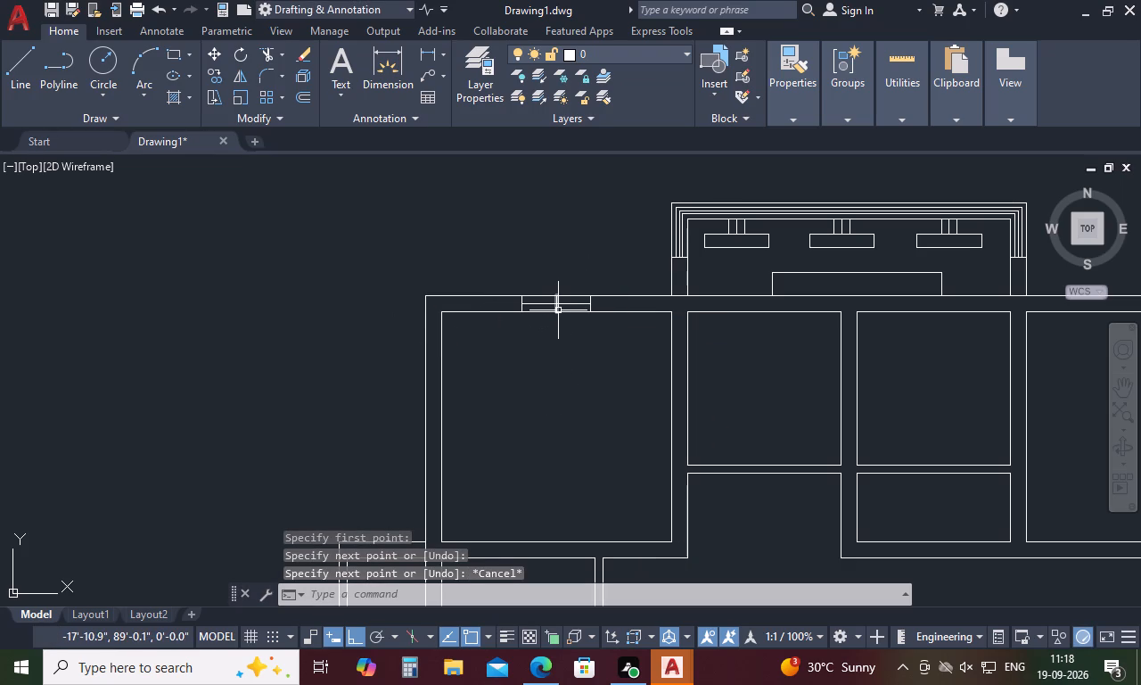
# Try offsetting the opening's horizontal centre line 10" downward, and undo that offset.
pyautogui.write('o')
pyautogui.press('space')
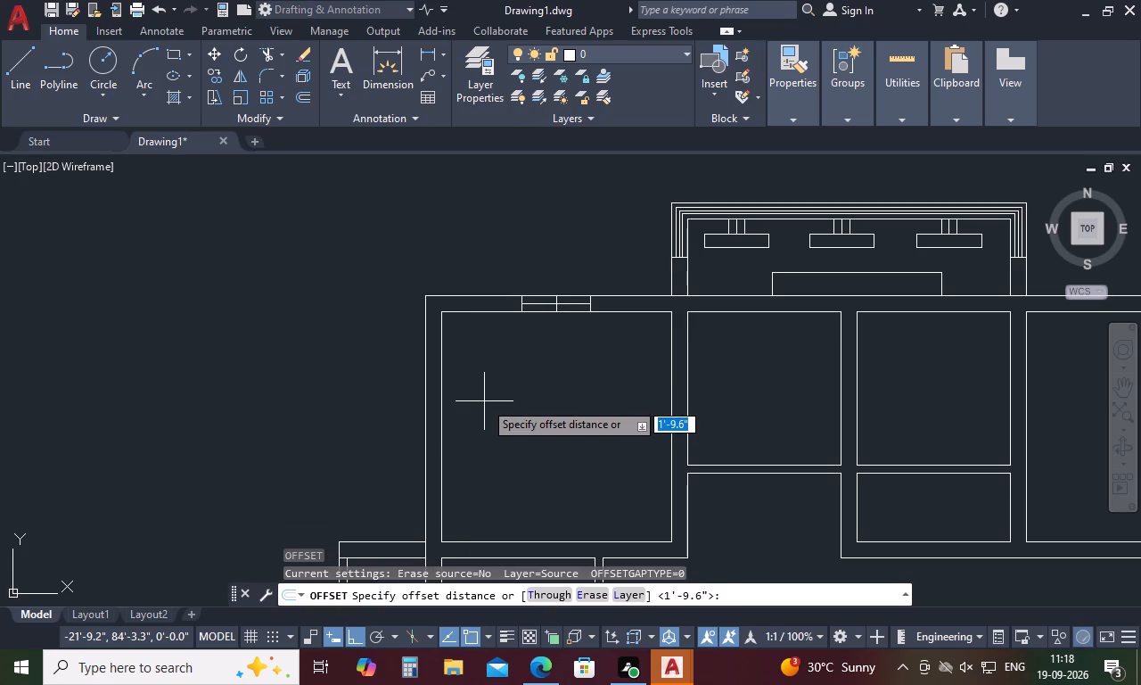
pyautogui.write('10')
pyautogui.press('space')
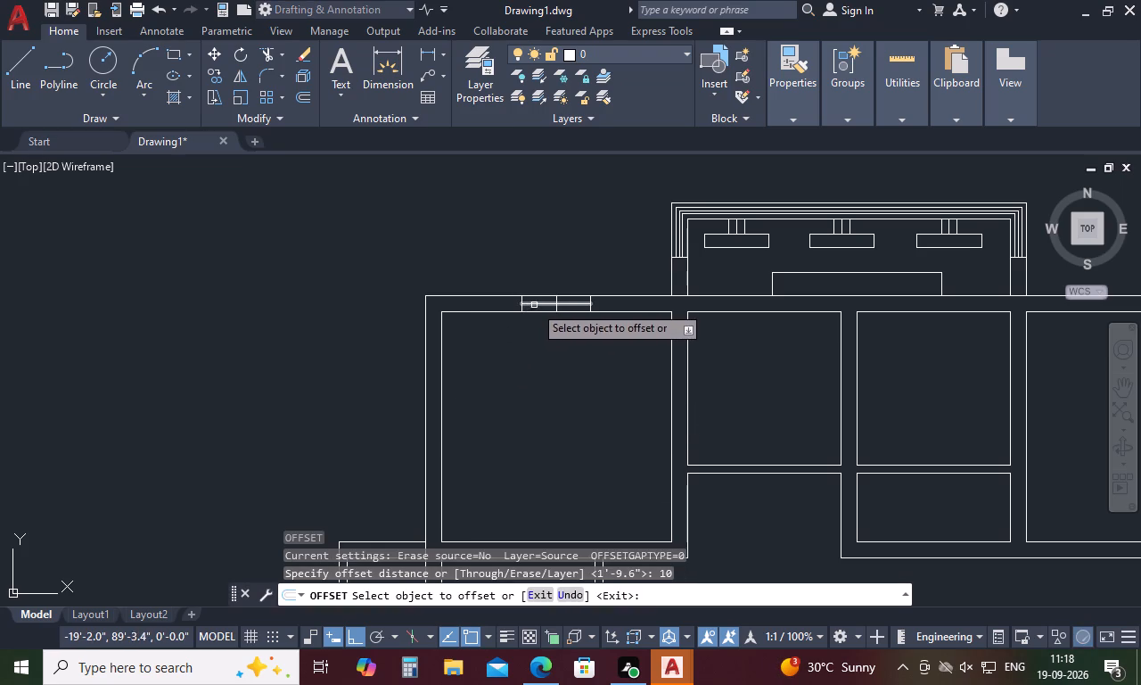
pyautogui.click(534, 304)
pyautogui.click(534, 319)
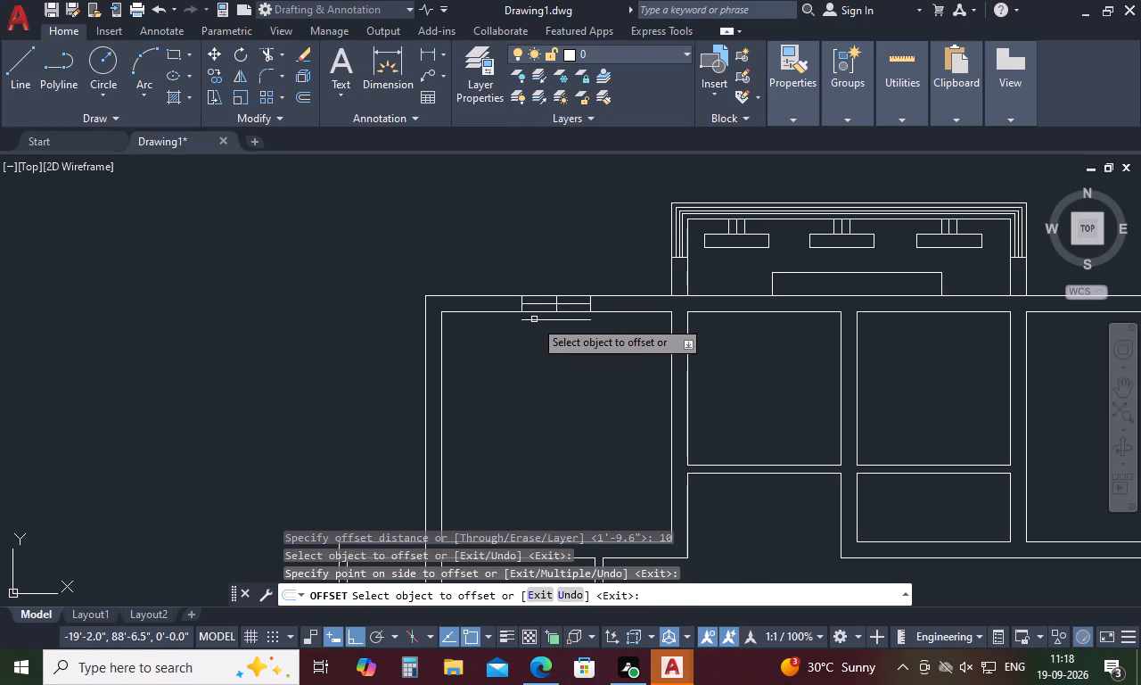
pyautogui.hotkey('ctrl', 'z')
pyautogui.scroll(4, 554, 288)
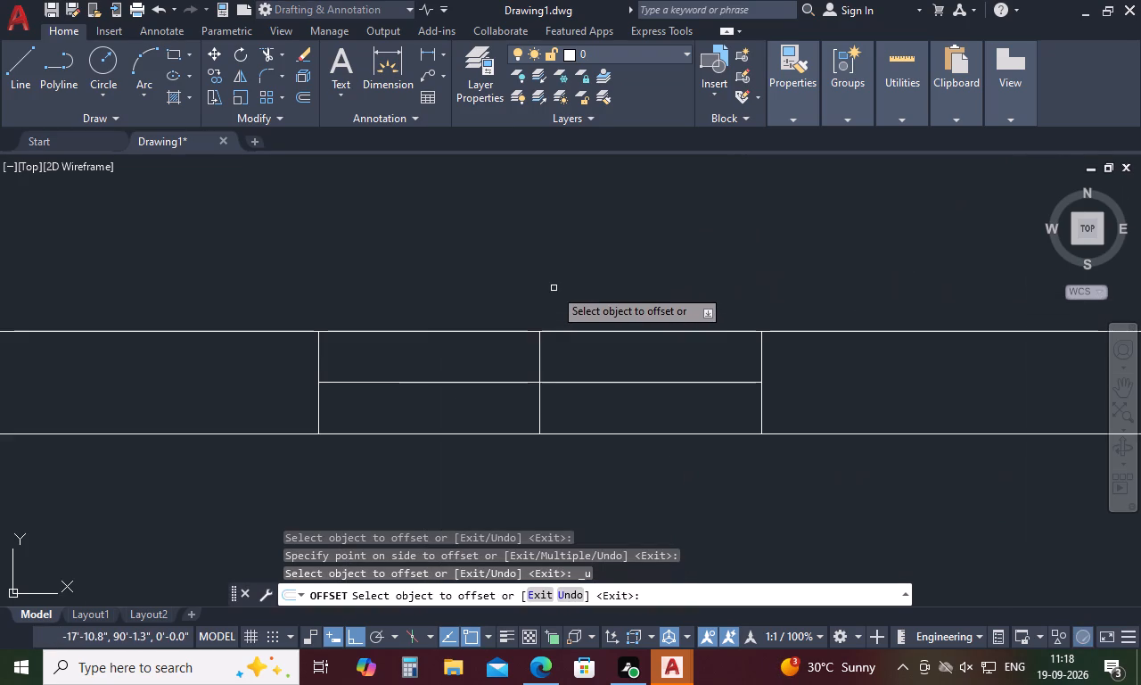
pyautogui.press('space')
# Offset the opening's horizontal centre line 1" both upward and downward.
pyautogui.write('o')
pyautogui.press('space')
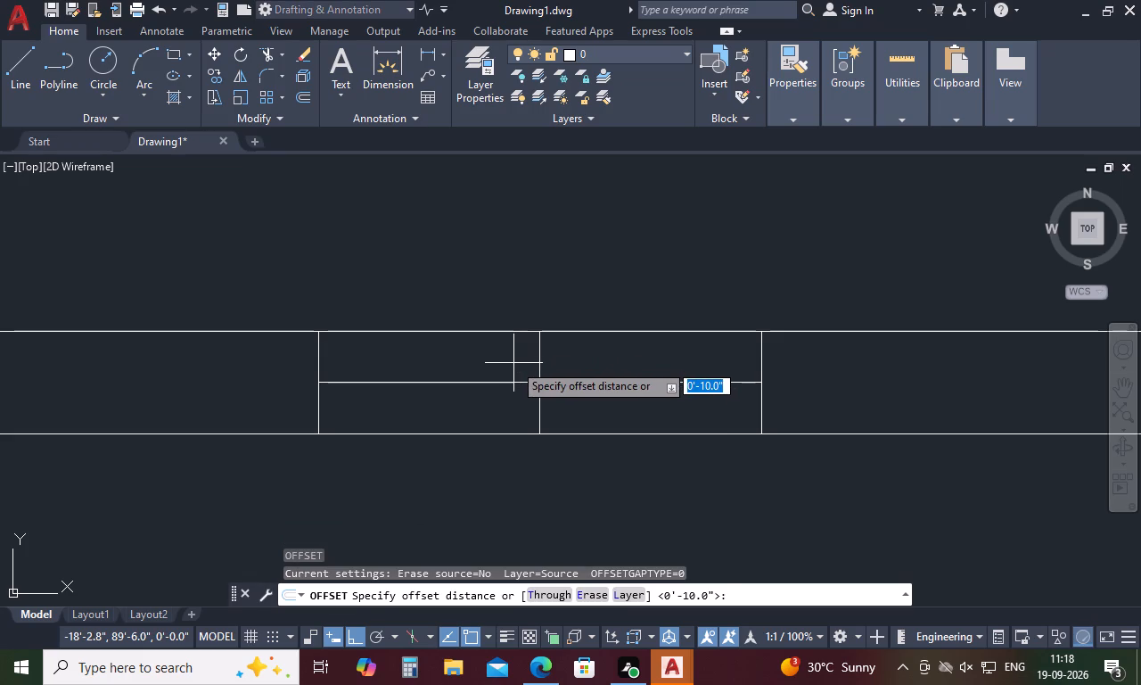
pyautogui.write('1')
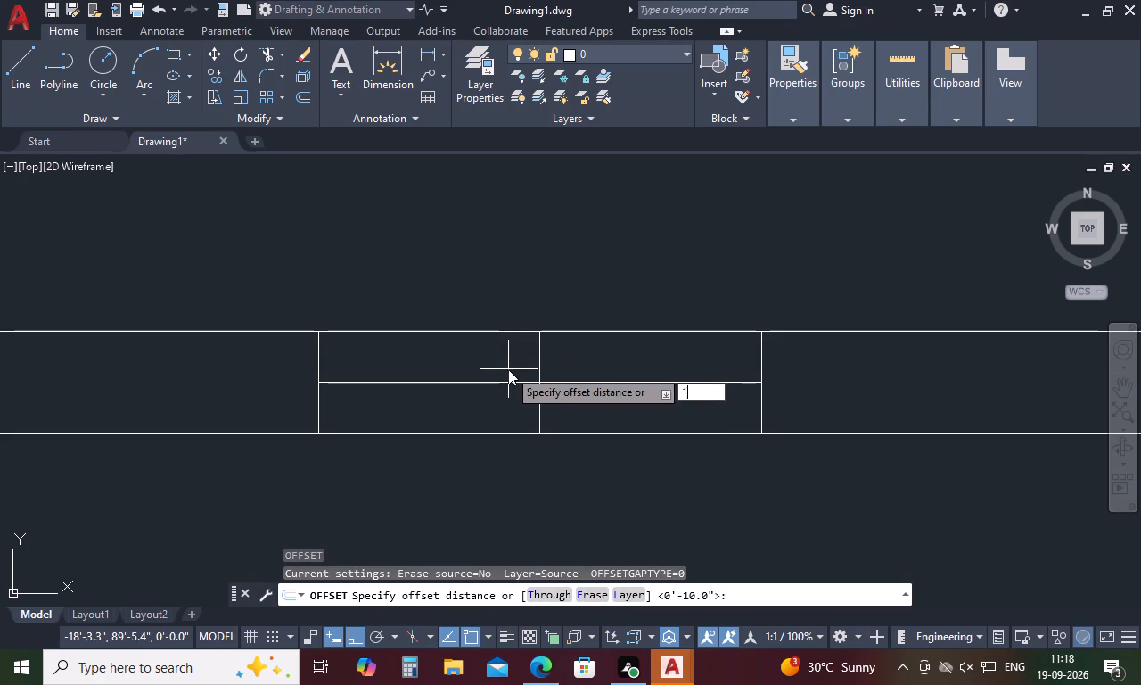
pyautogui.press('space')
pyautogui.click(507, 383)
pyautogui.click(513, 359)
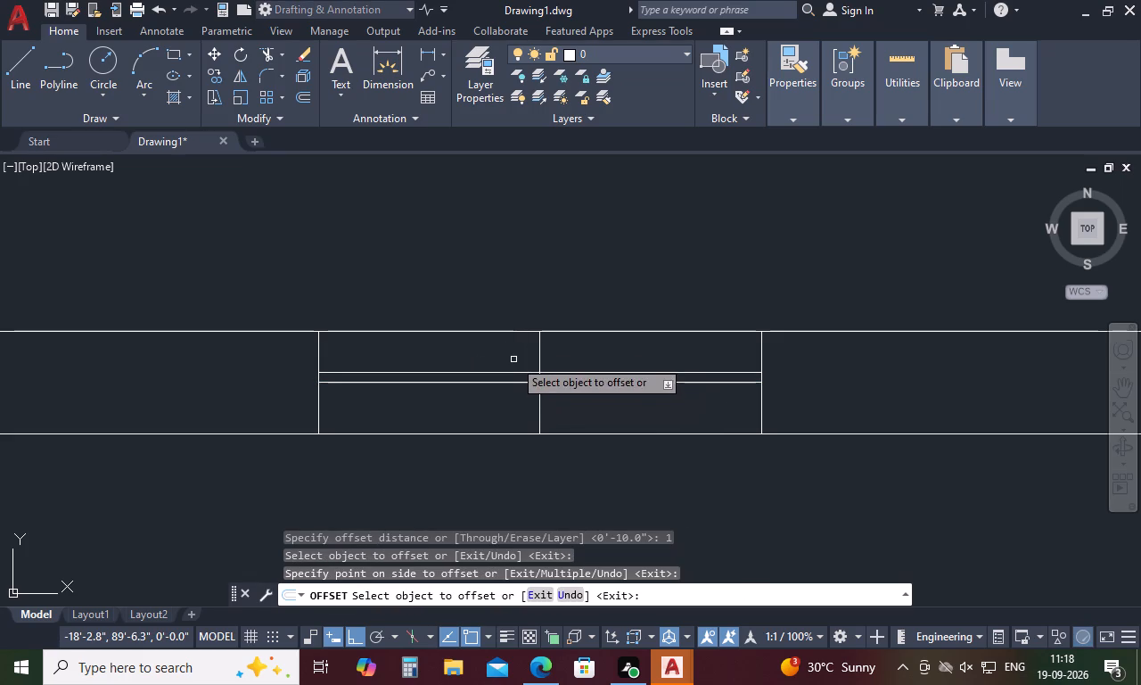
pyautogui.click(512, 381)
pyautogui.click(510, 403)
pyautogui.press('Escape')
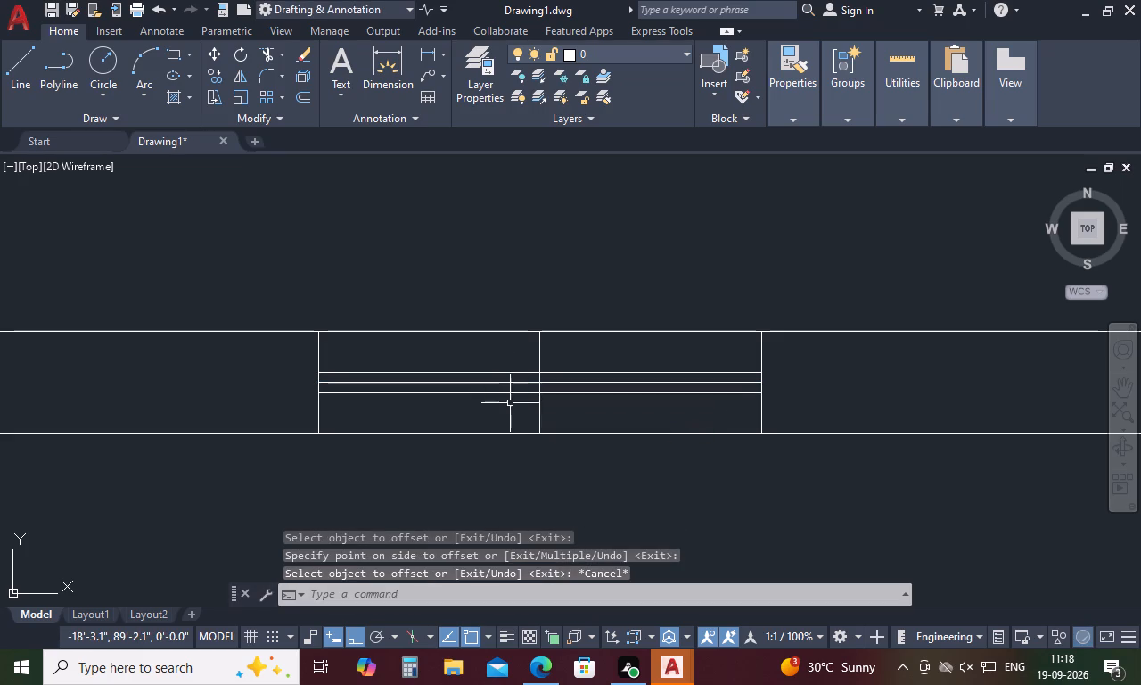
# Erase the original horizontal centre line between the two offset lines.
pyautogui.click(511, 380)
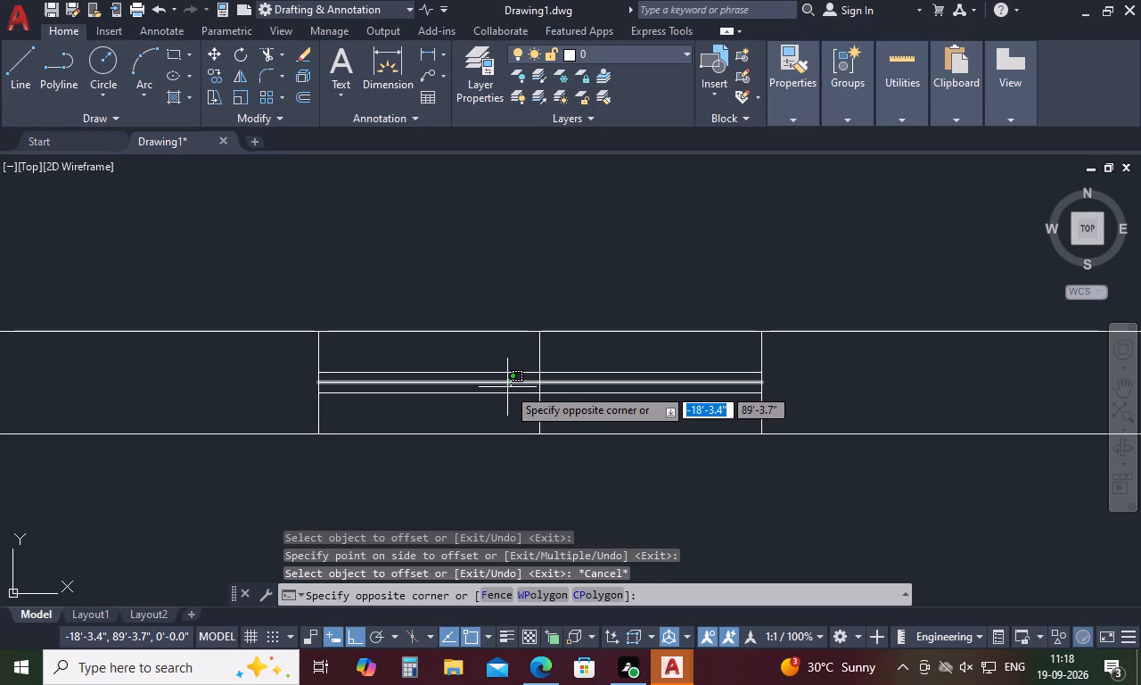
pyautogui.click(507, 387)
pyautogui.press('Delete')
# Copy the whole window, including its middle vertical line, 30' straight across to the midpoint of the upper-right room's top wall.
pyautogui.scroll(-3, 502, 361)
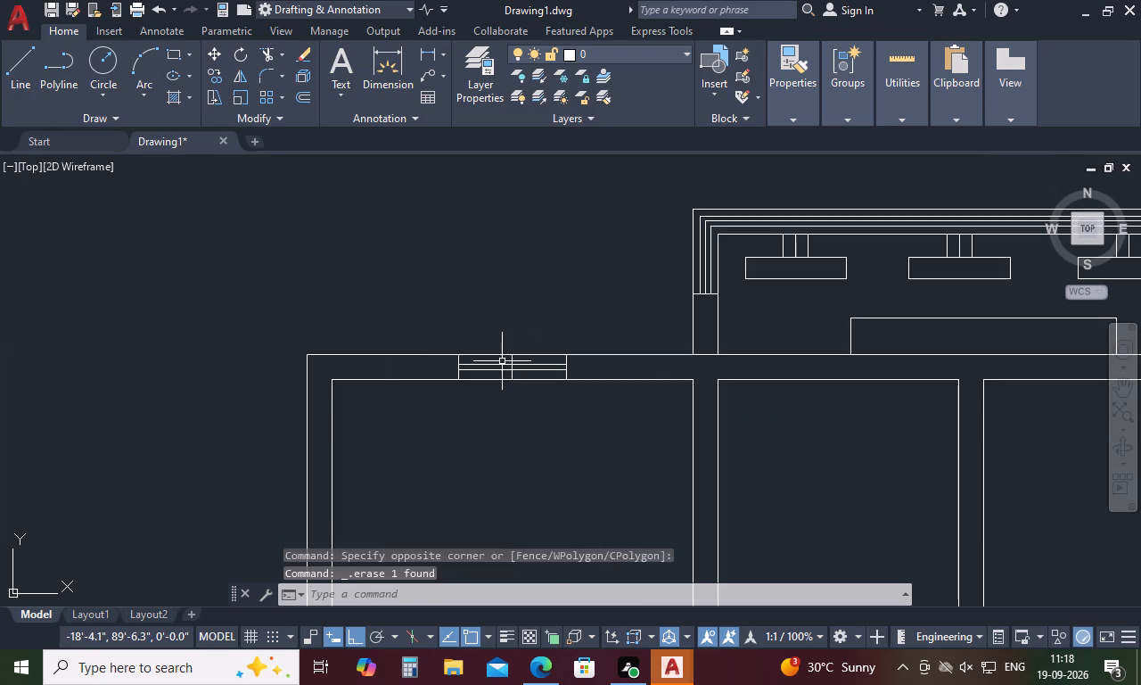
pyautogui.scroll(-3, 502, 361)
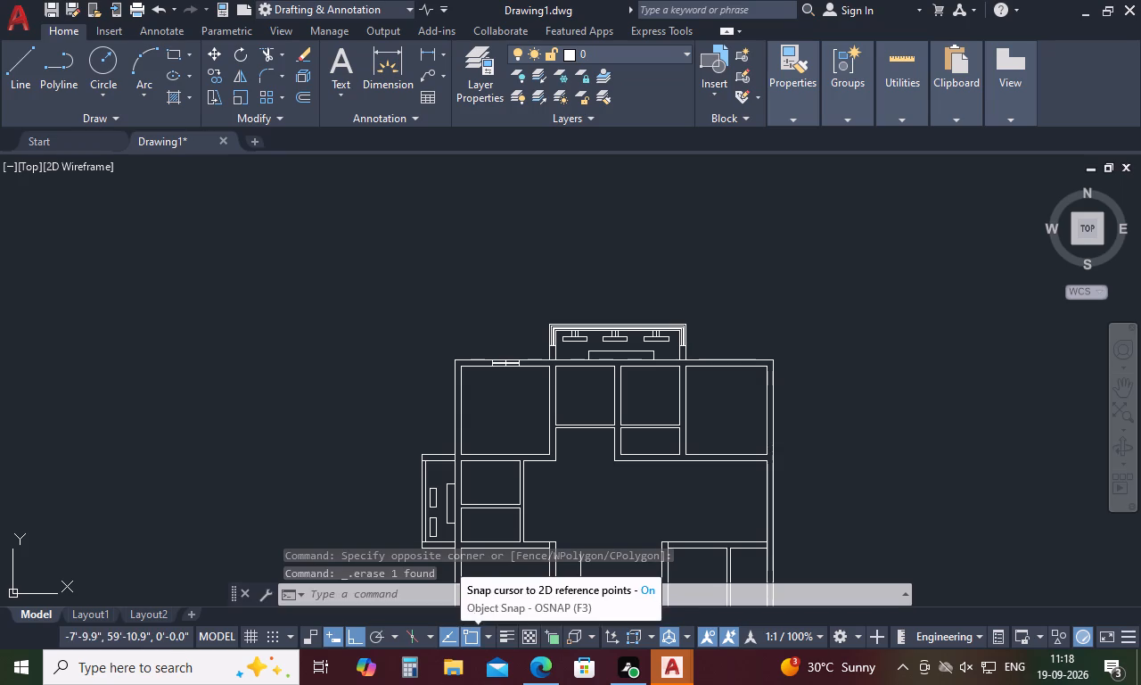
pyautogui.scroll(5, 499, 362)
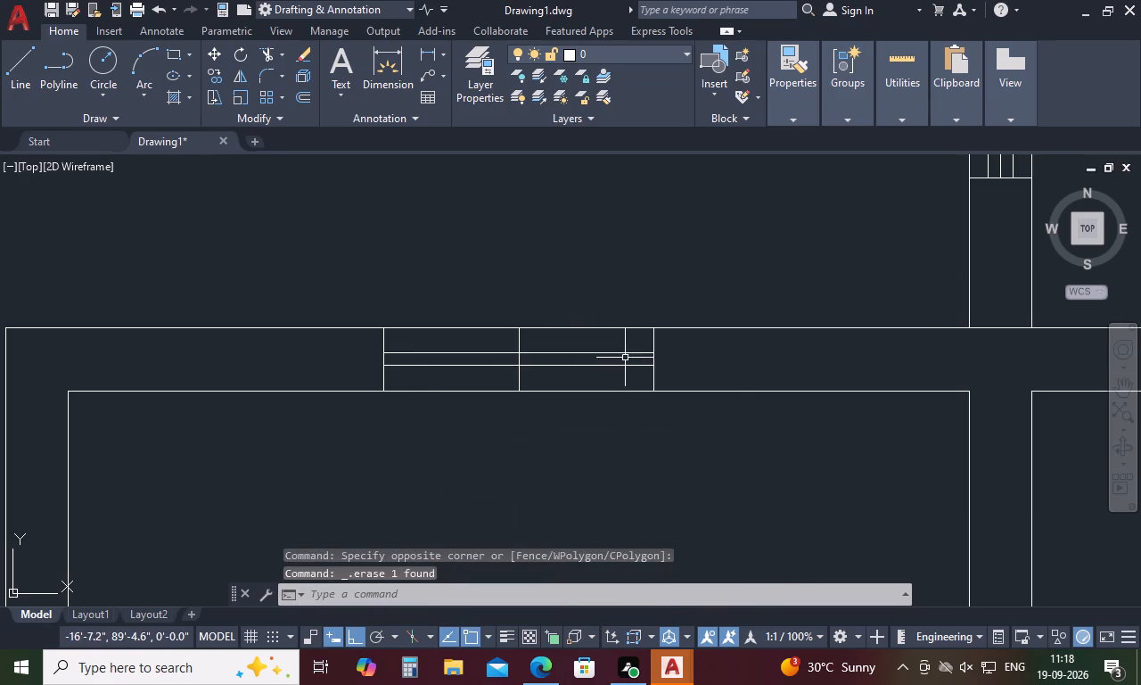
pyautogui.press('space')
pyautogui.press('space')
pyautogui.moveTo(665, 344); pyautogui.dragTo(395, 373)
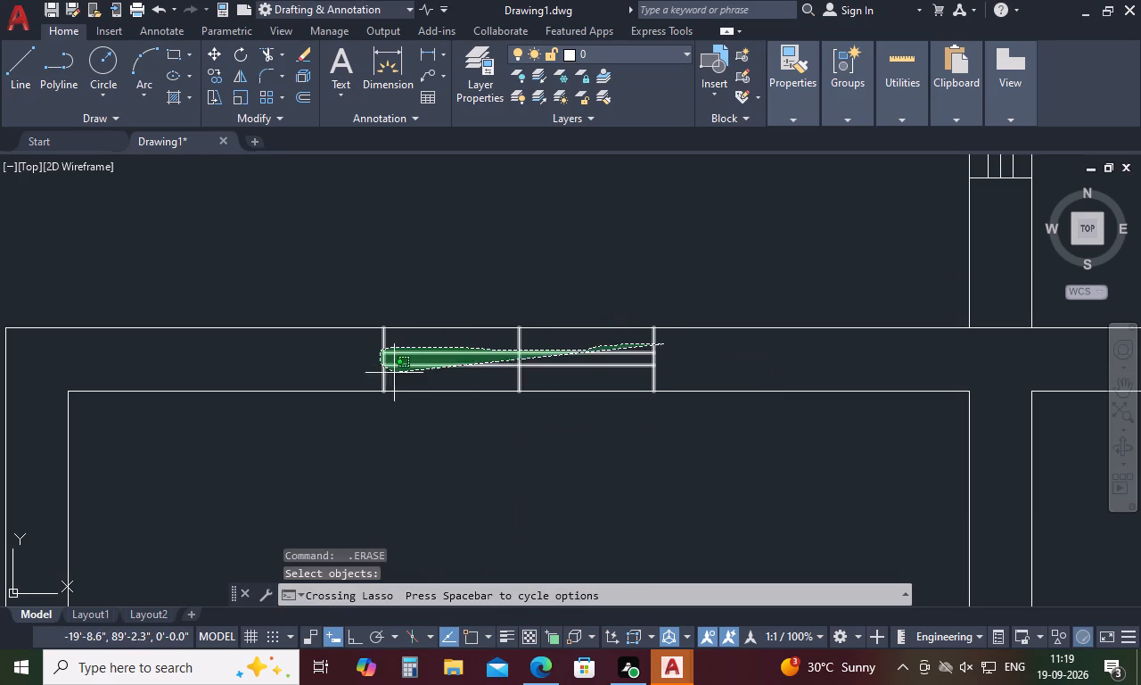
pyautogui.moveTo(395, 373); pyautogui.dragTo(513, 372)
pyautogui.rightClick(514, 369)
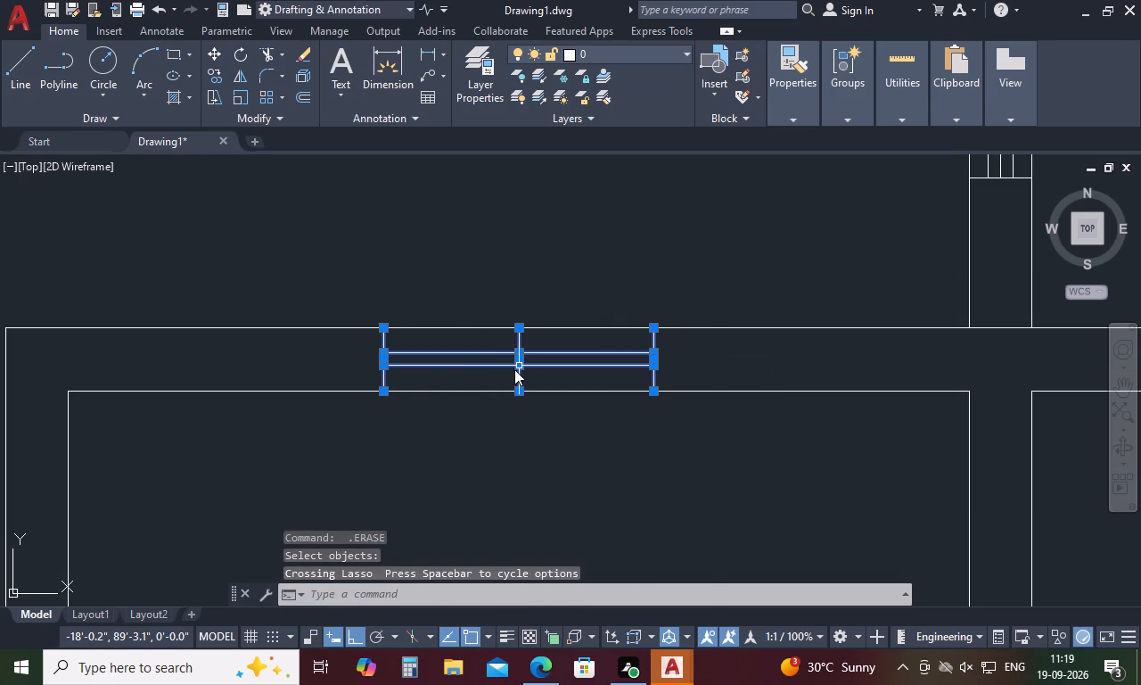
pyautogui.click(557, 392)
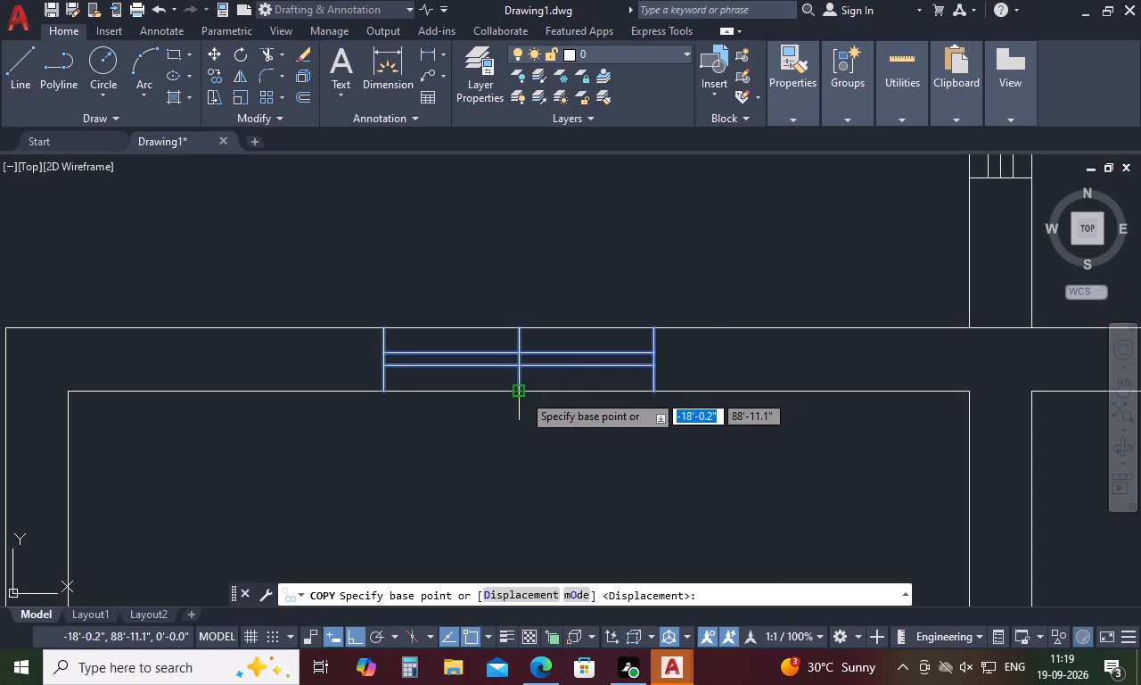
pyautogui.click(522, 393)
pyautogui.scroll(-8, 522, 393)
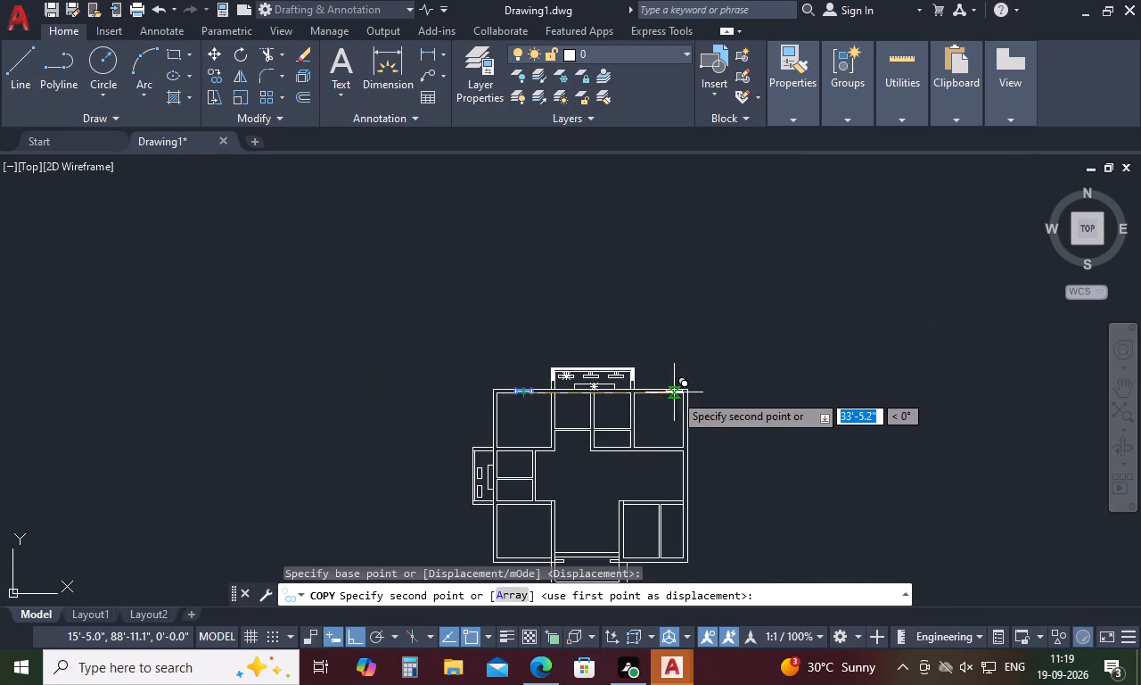
pyautogui.scroll(5, 656, 398)
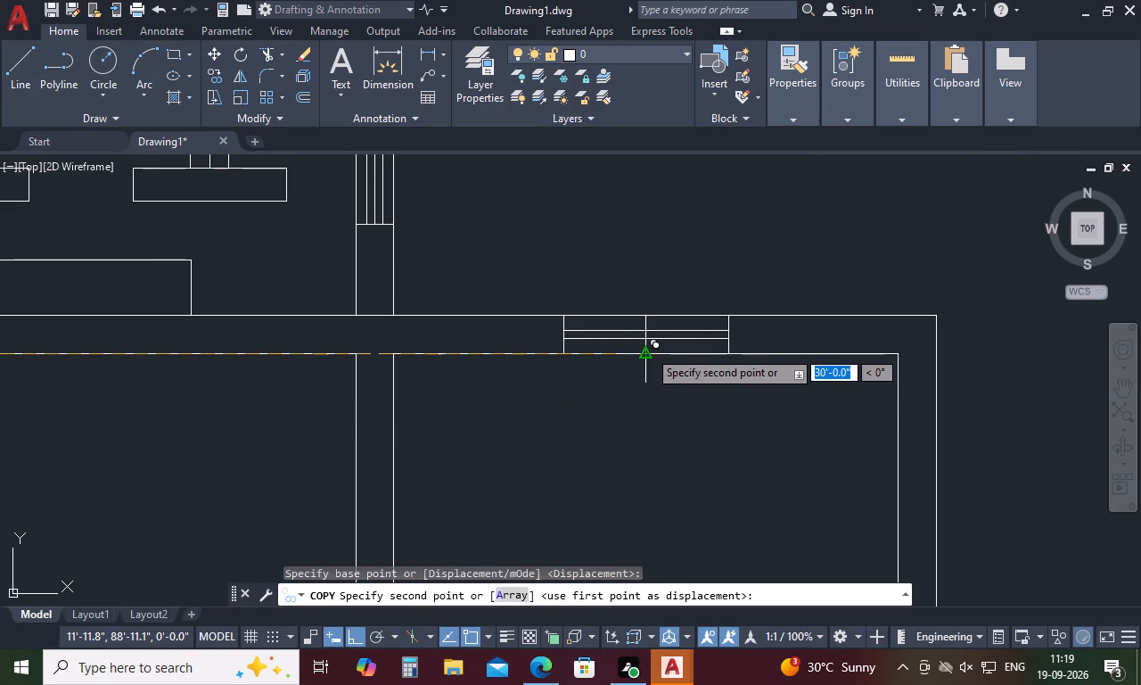
pyautogui.click(648, 350)
pyautogui.scroll(-3, 638, 252)
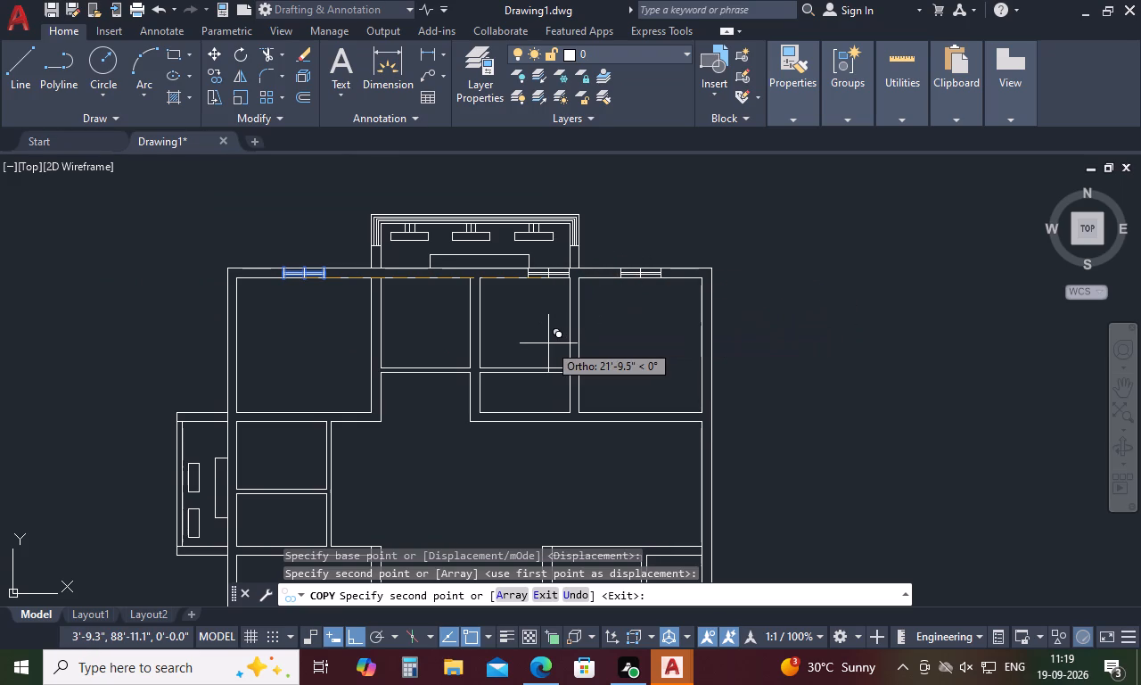
pyautogui.press('space')
# Copy the upper-left window without its middle vertical line 37'-7" straight down into the lower-left room's bottom wall.
pyautogui.scroll(4, 276, 275)
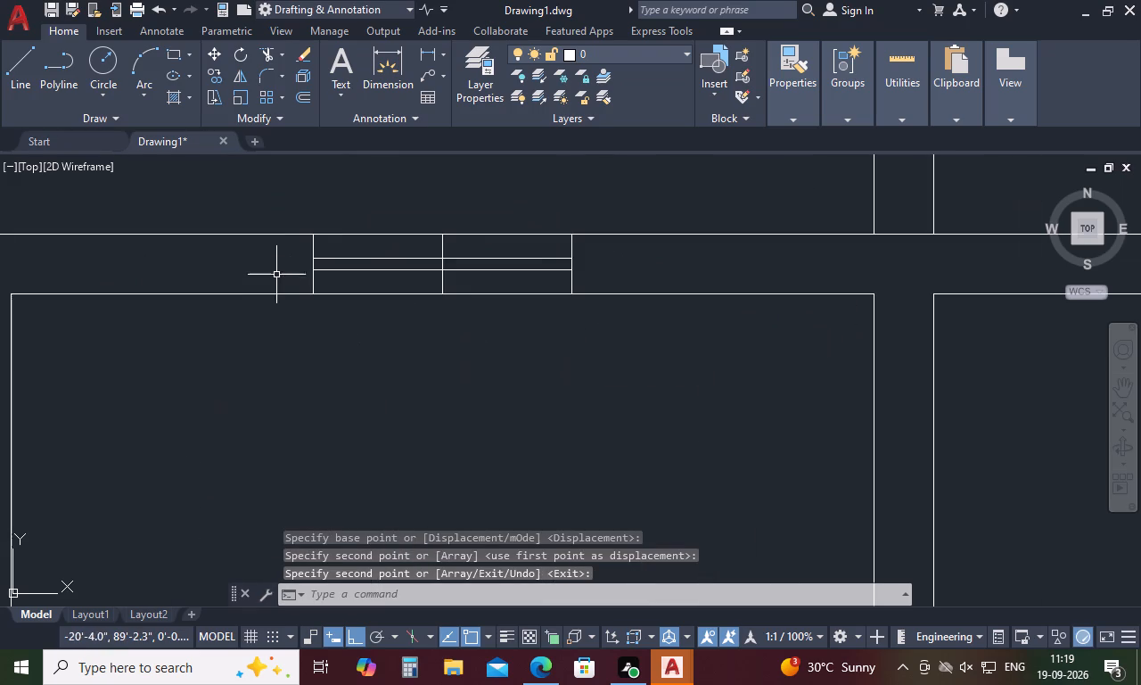
pyautogui.moveTo(596, 264); pyautogui.dragTo(558, 252)
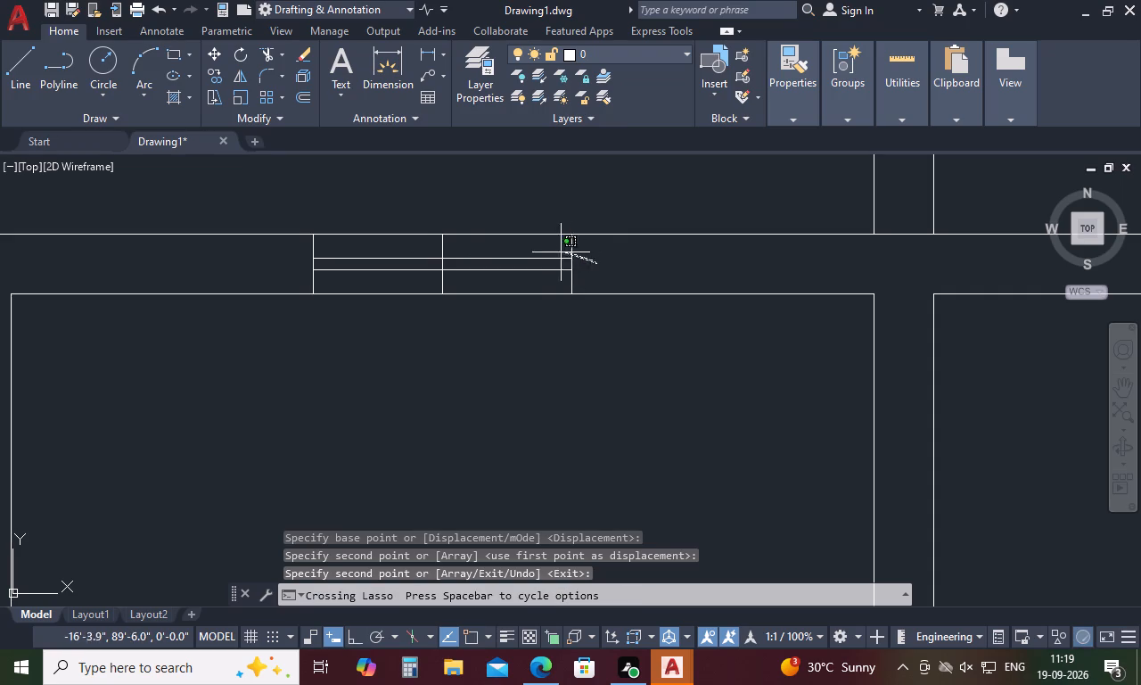
pyautogui.moveTo(558, 252); pyautogui.dragTo(515, 274)
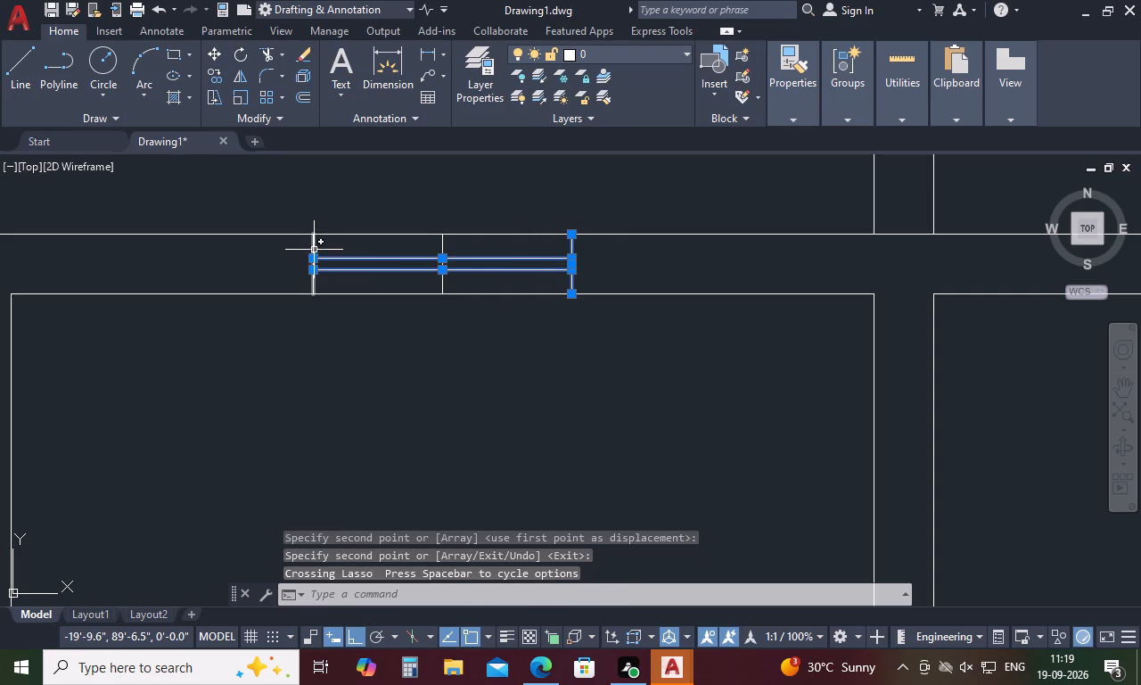
pyautogui.click(314, 249)
pyautogui.rightClick(398, 293)
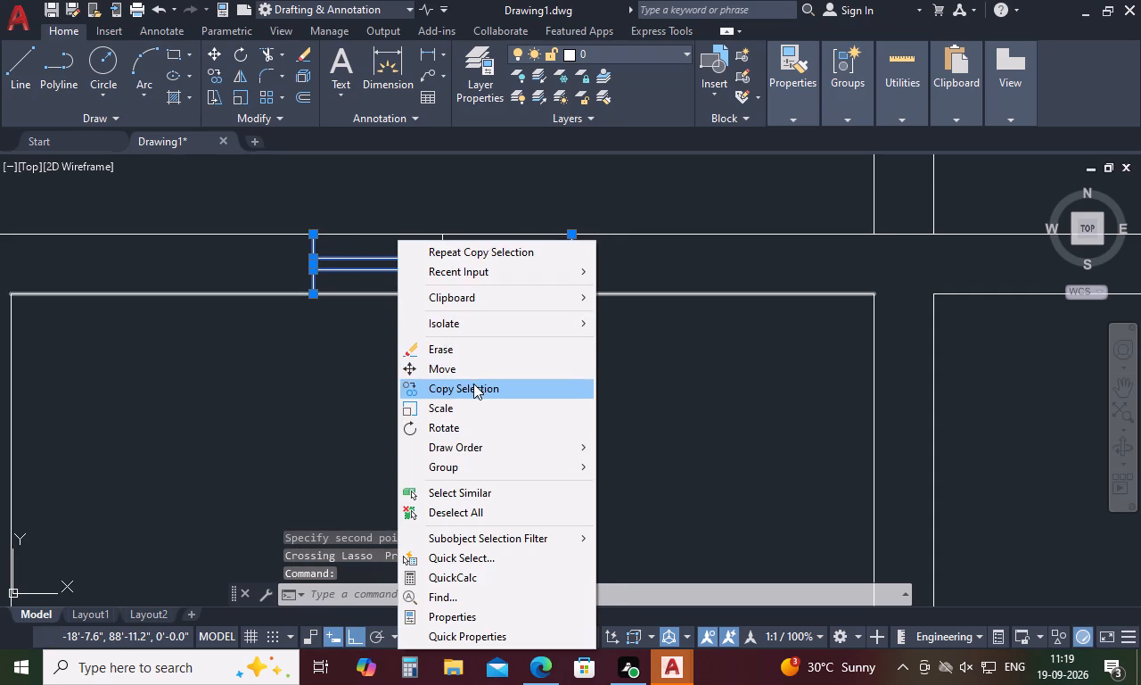
pyautogui.click(474, 384)
pyautogui.click(443, 231)
pyautogui.scroll(-4, 444, 232)
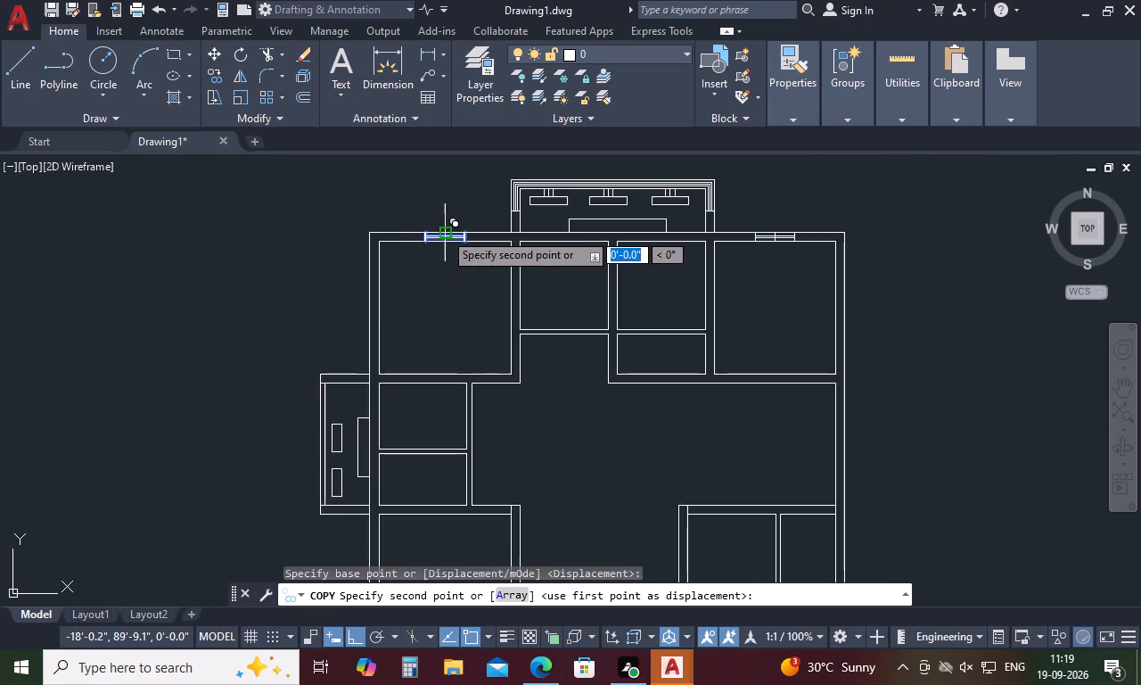
pyautogui.scroll(-3, 444, 232)
pyautogui.scroll(4, 447, 327)
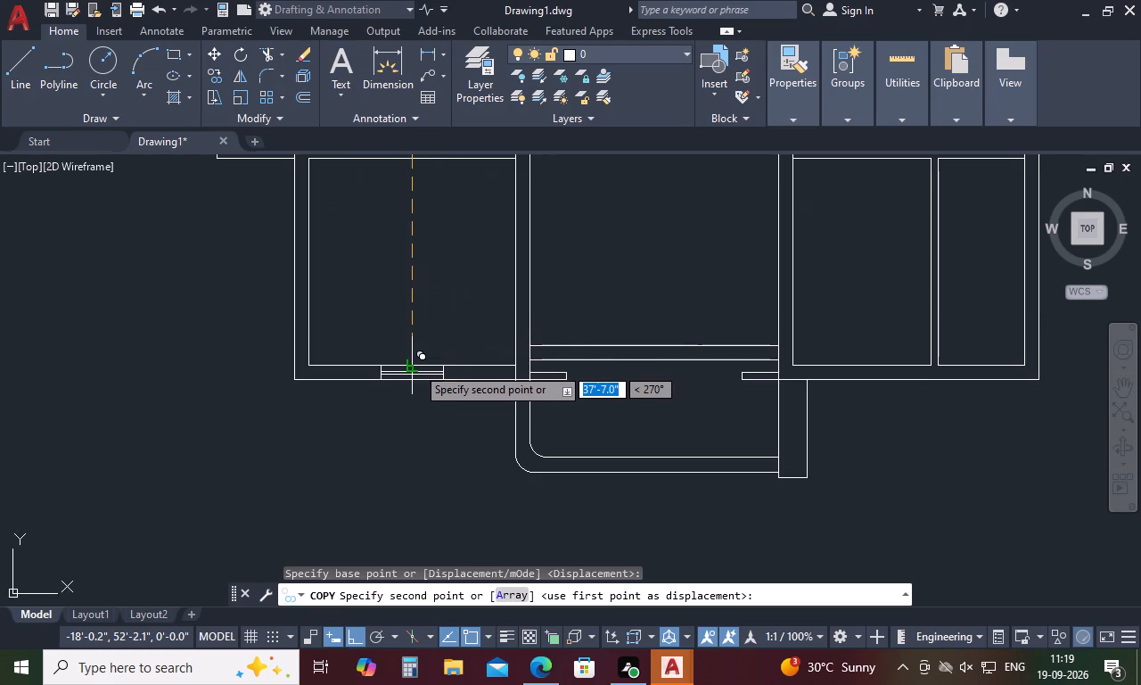
pyautogui.click(415, 367)
pyautogui.press('space')
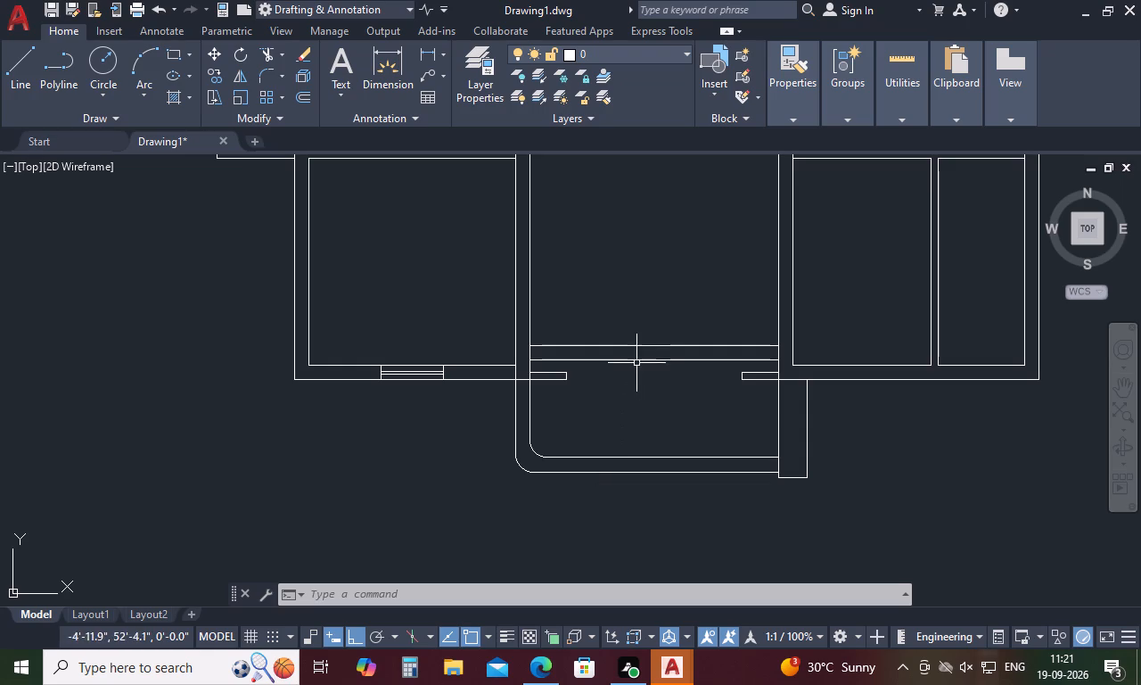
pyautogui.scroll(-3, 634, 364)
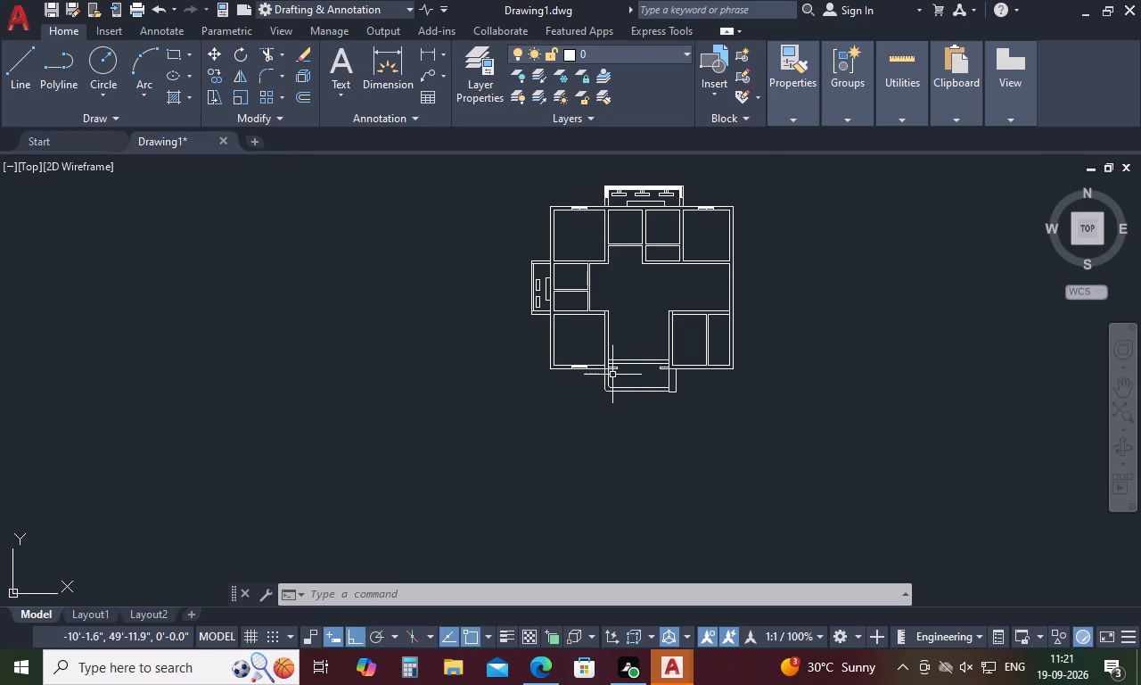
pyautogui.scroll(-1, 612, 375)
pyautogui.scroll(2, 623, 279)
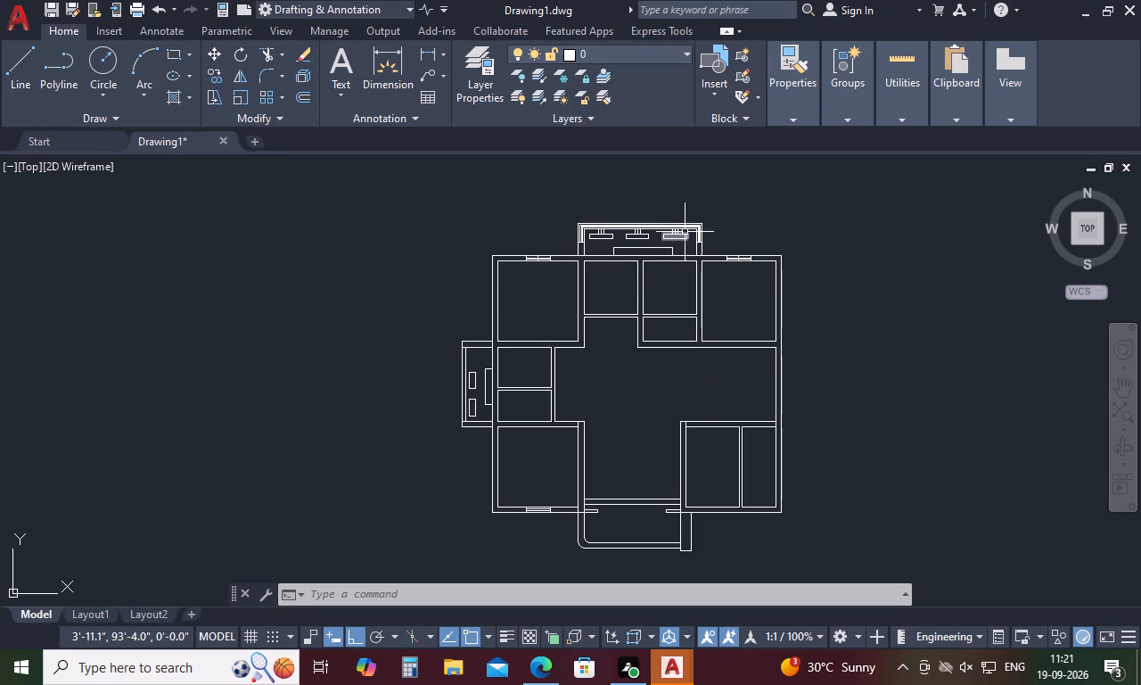
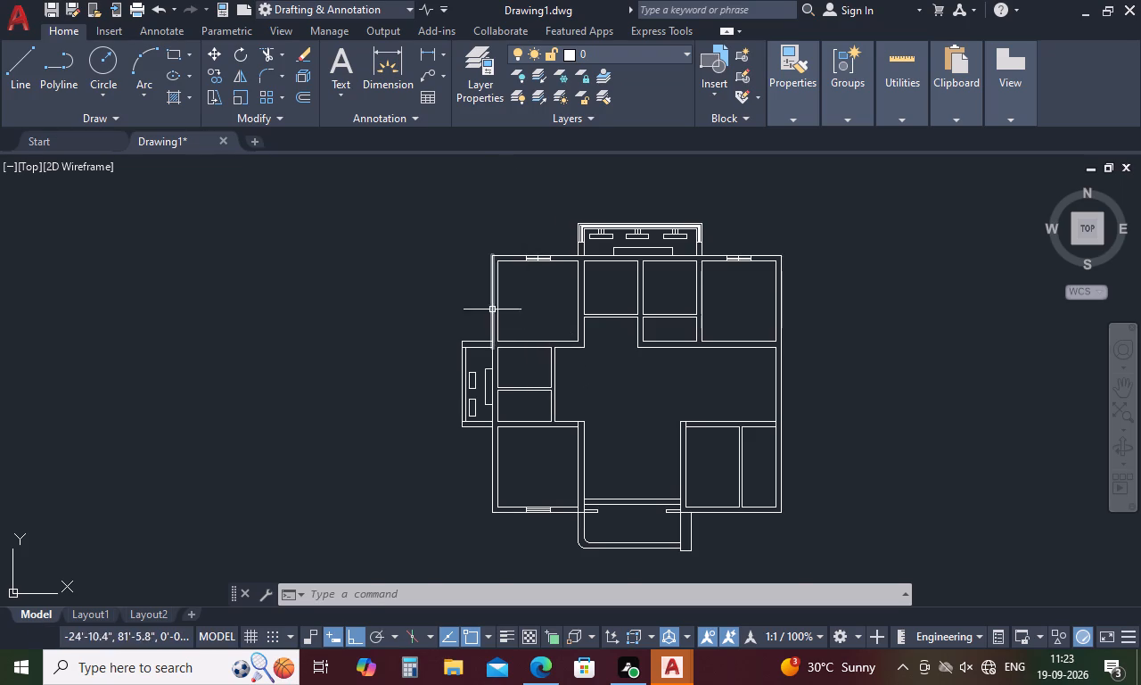
# Draw a short line across the thickness of the upper-left room's west wall, just above its lower corner.
pyautogui.scroll(3, 491, 306)
pyautogui.press('l')
pyautogui.press('space')
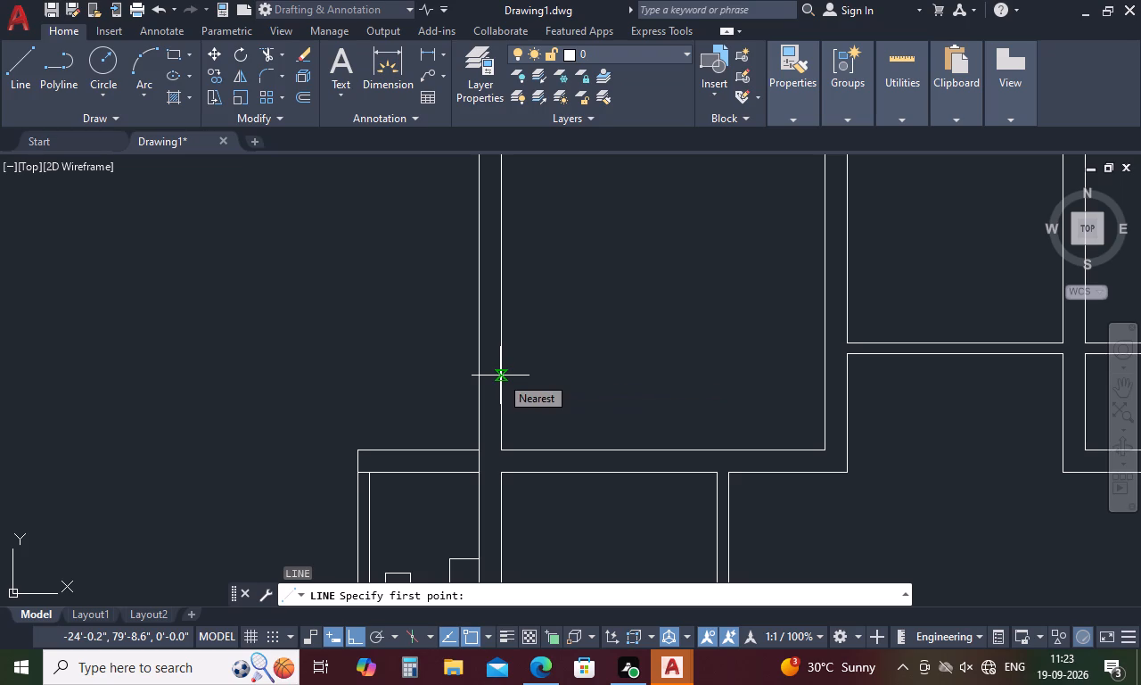
pyautogui.click(500, 422)
pyautogui.click(480, 422)
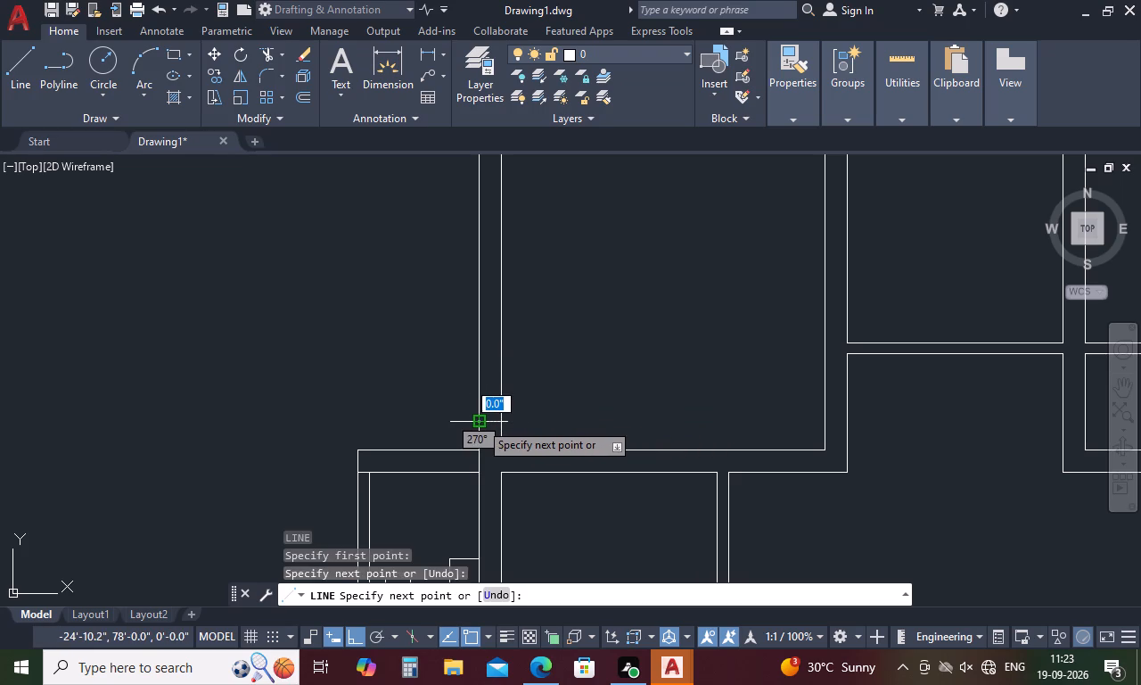
pyautogui.press('Escape')
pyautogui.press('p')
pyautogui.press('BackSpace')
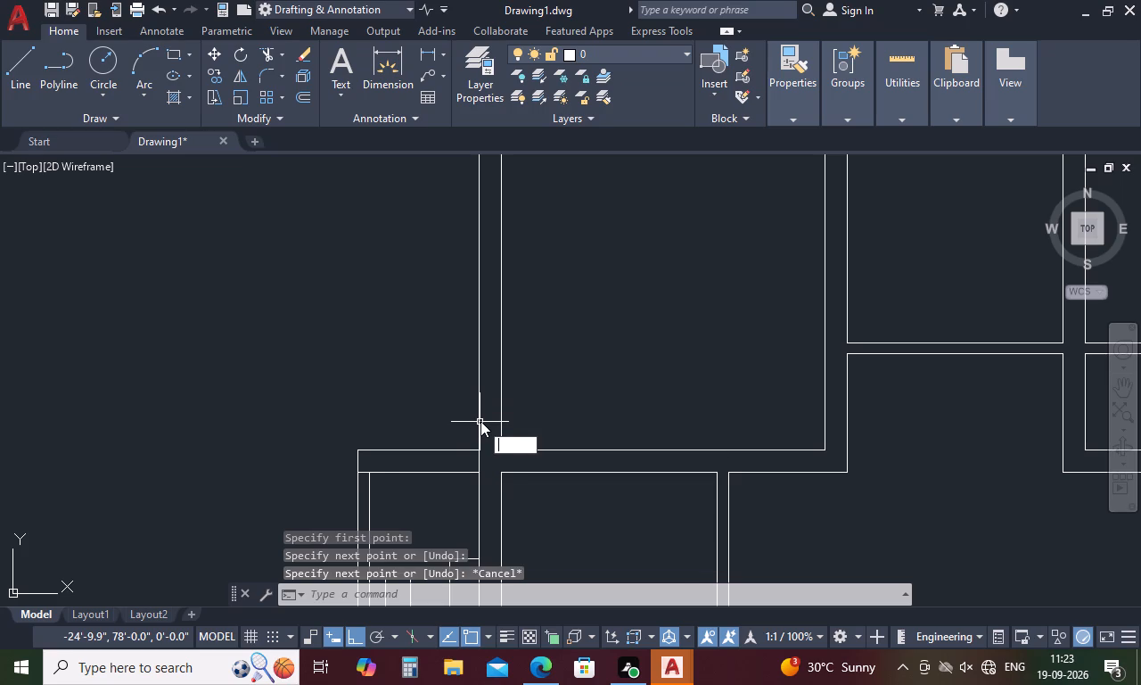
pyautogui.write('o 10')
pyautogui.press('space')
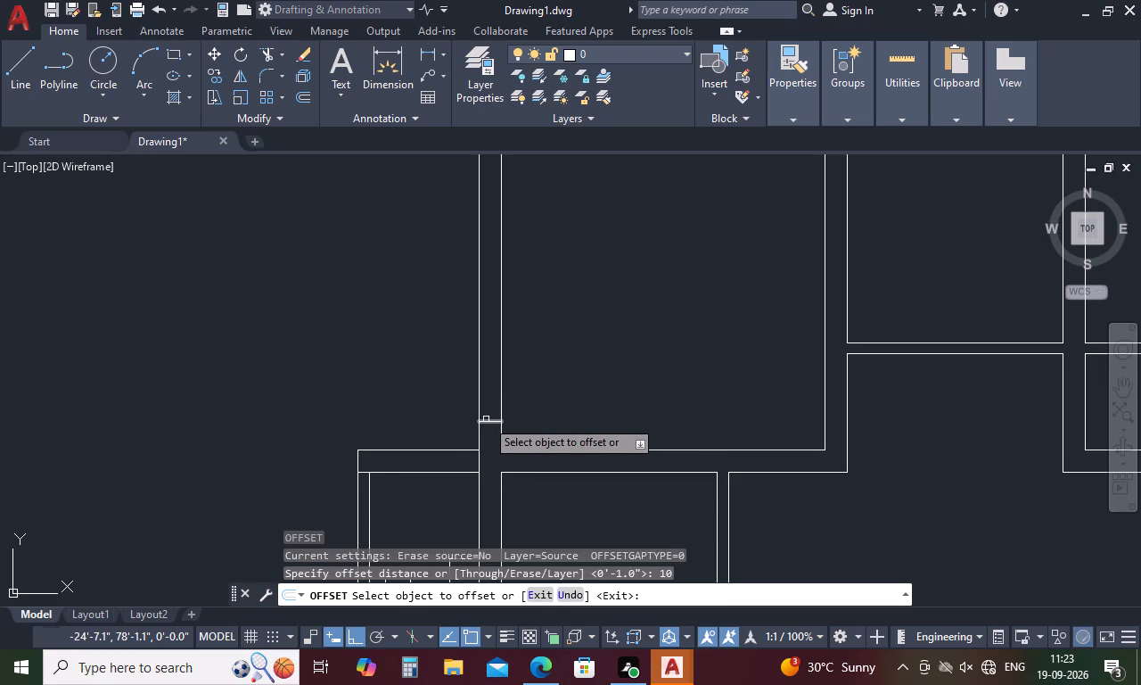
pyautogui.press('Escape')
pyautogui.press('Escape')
# Offset the short line across the west wall 3'4" upward to mark the other end of the window.
pyautogui.write('o')
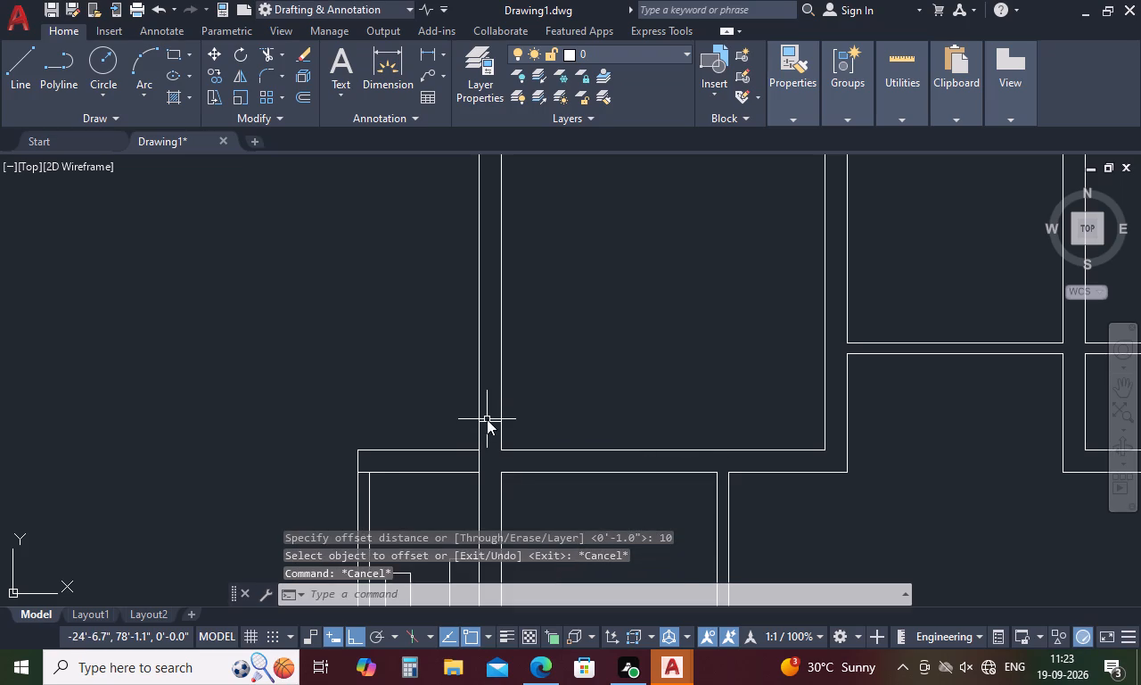
pyautogui.press('space')
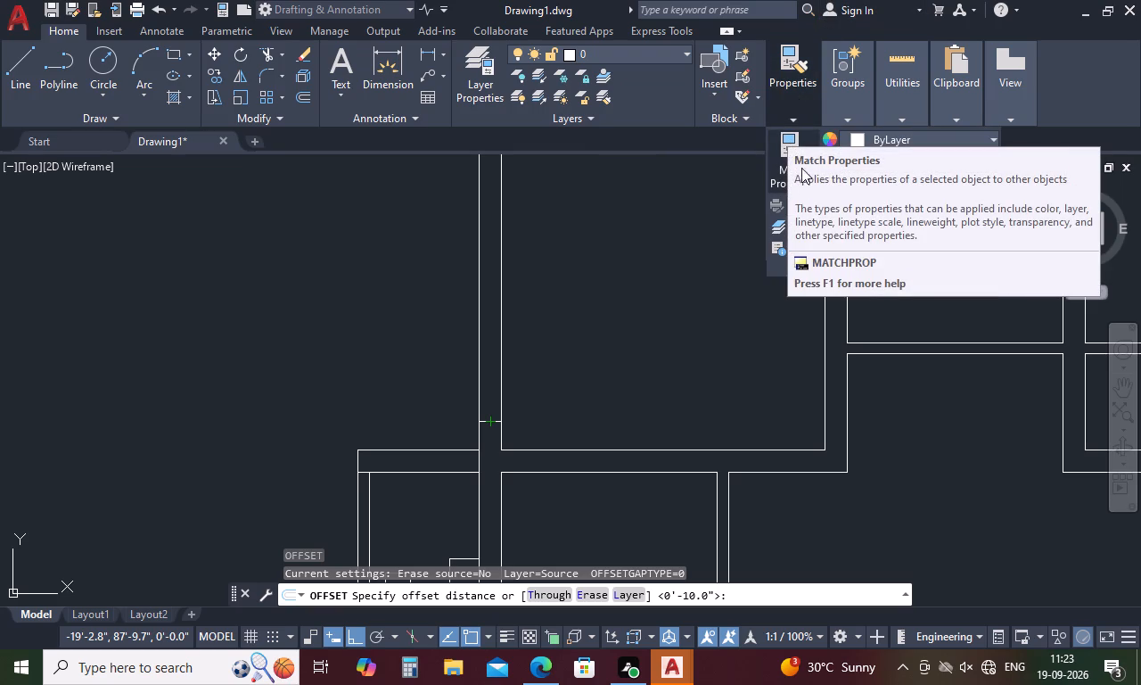
pyautogui.write("3'4")
pyautogui.hotkey('shift', '"')
pyautogui.press('Return')
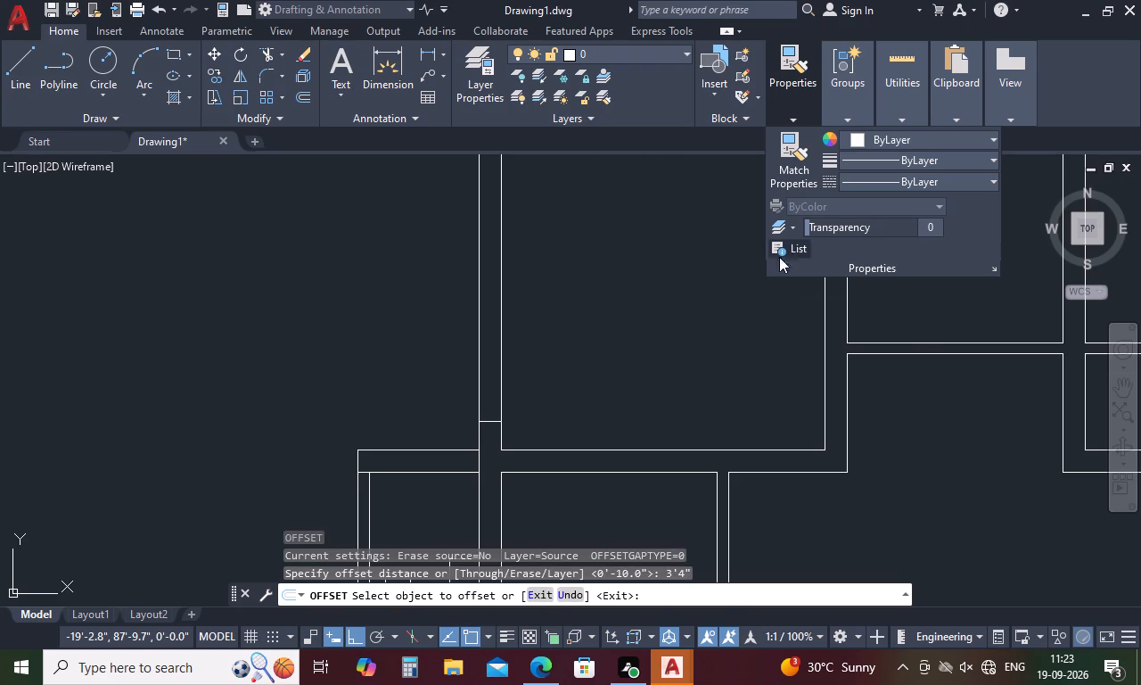
pyautogui.click(487, 421)
pyautogui.click(487, 396)
pyautogui.press('space')
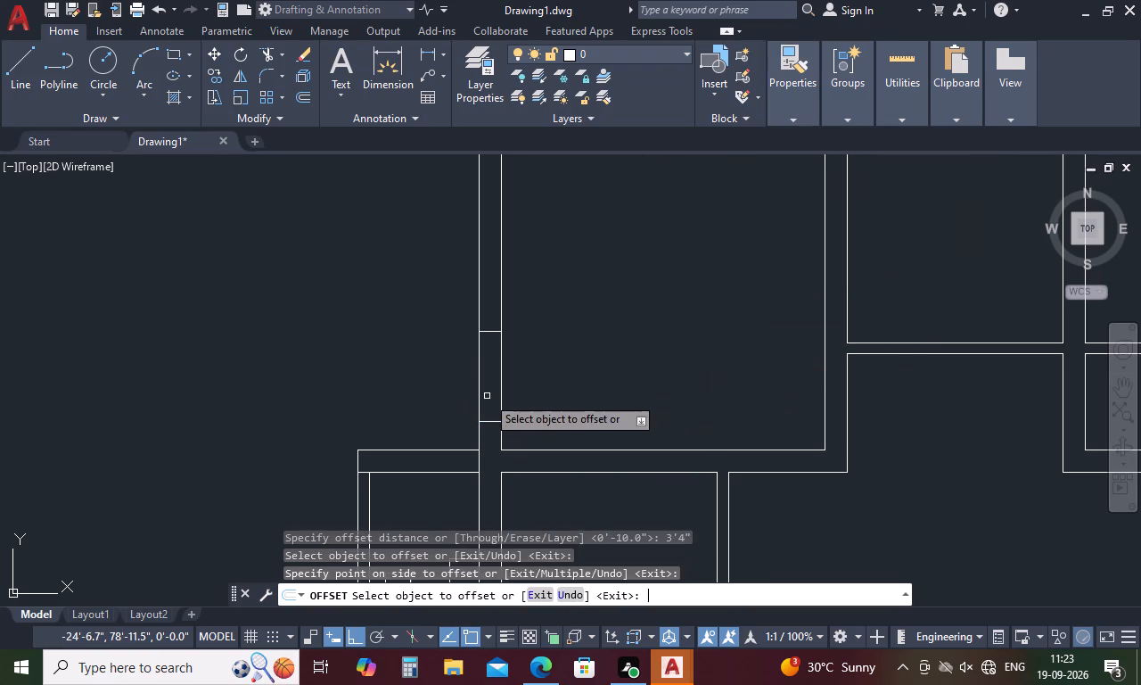
# Draw a vertical centre line joining the midpoints of the two lines across the west wall.
pyautogui.write('l')
pyautogui.press('space')
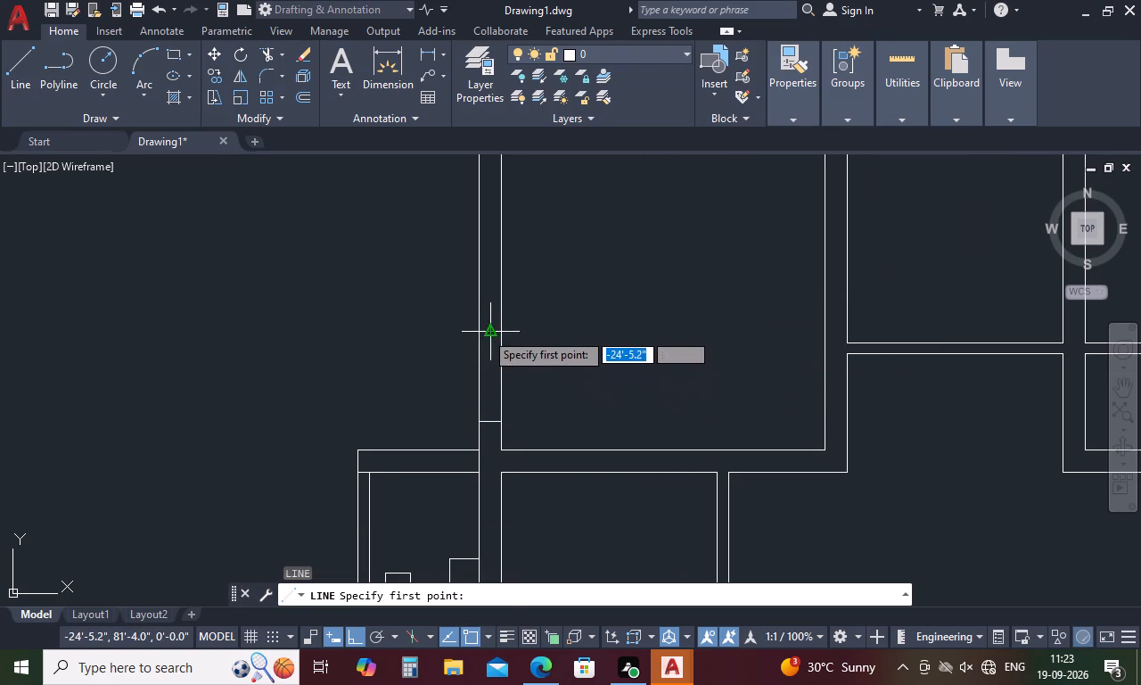
pyautogui.click(485, 332)
pyautogui.click(493, 427)
pyautogui.press('space')
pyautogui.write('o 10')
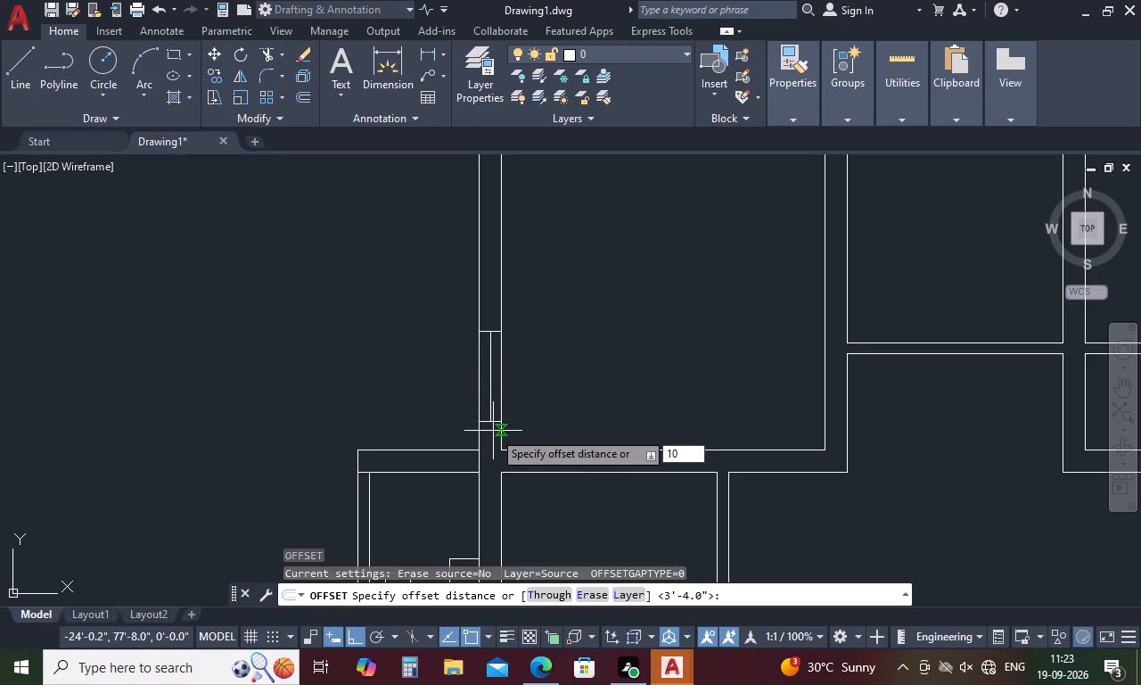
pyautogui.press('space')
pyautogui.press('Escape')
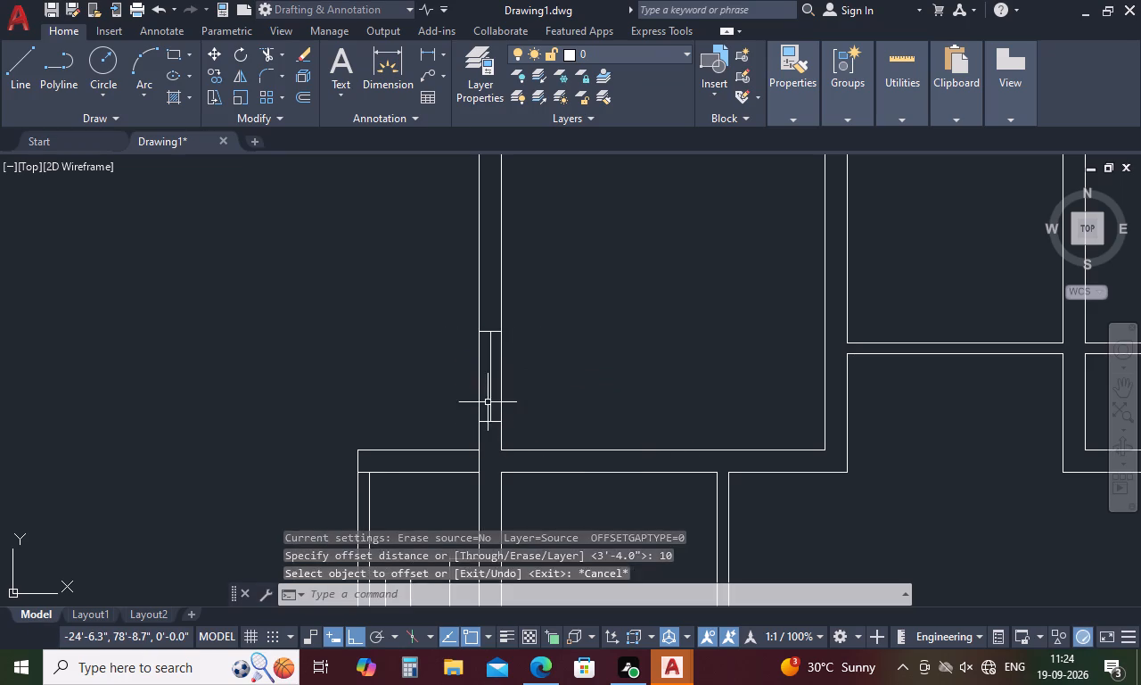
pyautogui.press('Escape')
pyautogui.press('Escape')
# Offset the window's centre line 1" to each side to form the two glazing lines.
pyautogui.write('o 1')
pyautogui.press('space')
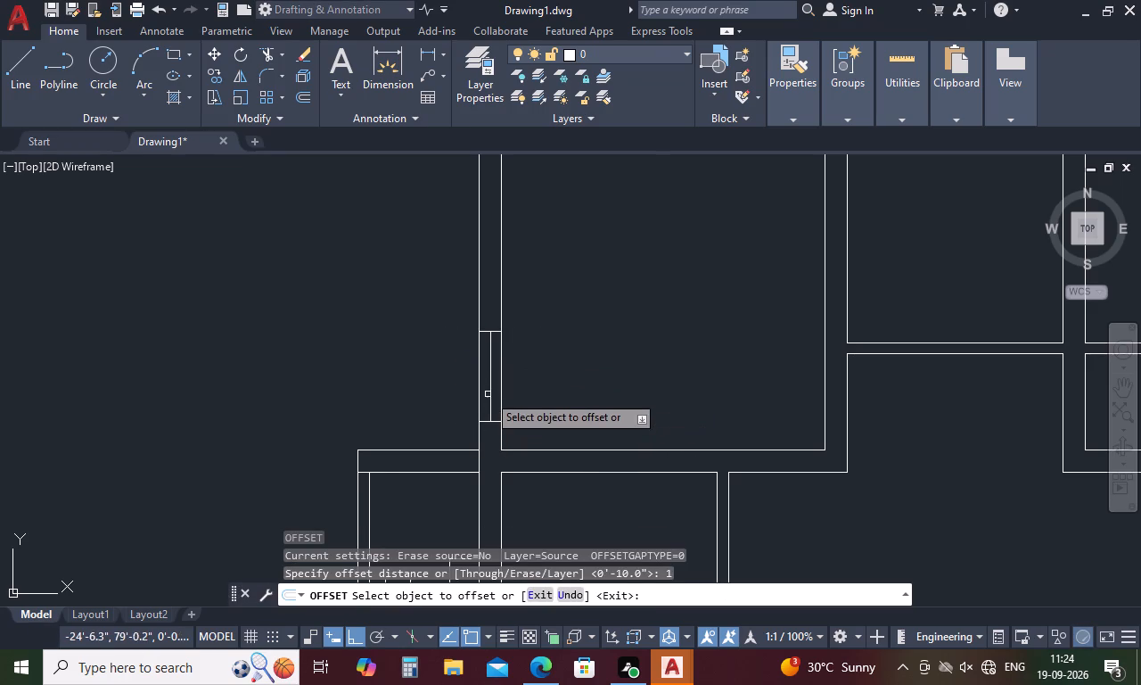
pyautogui.click(492, 373)
pyautogui.click(589, 357)
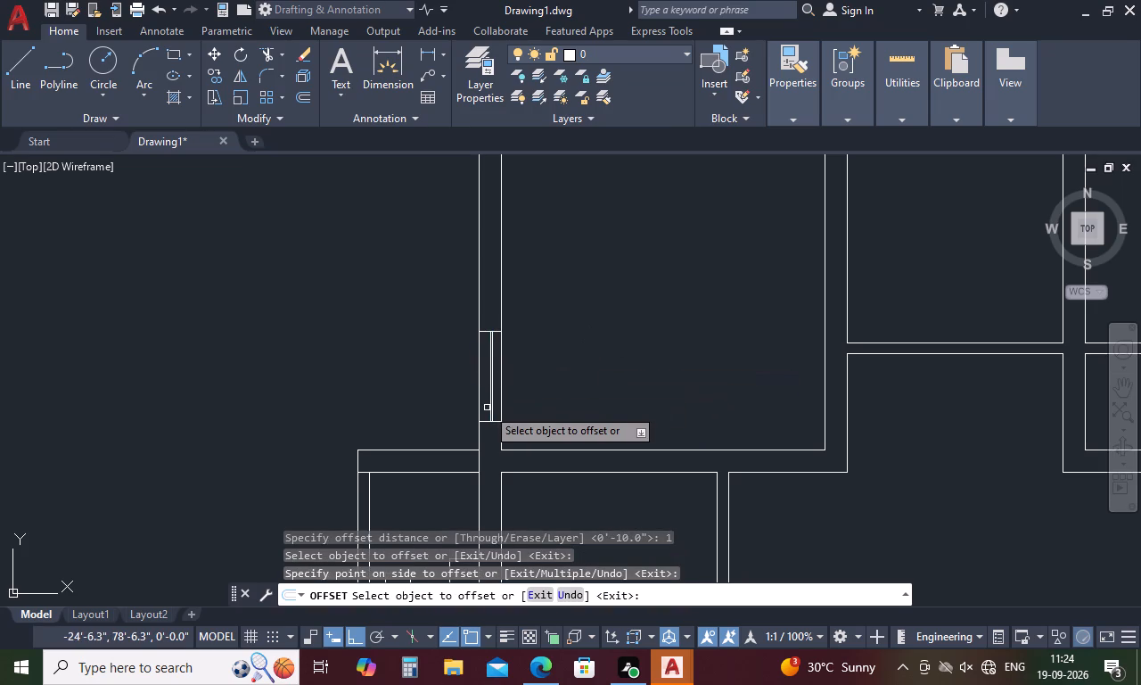
pyautogui.scroll(4, 487, 408)
pyautogui.click(480, 401)
pyautogui.click(403, 409)
pyautogui.press('space')
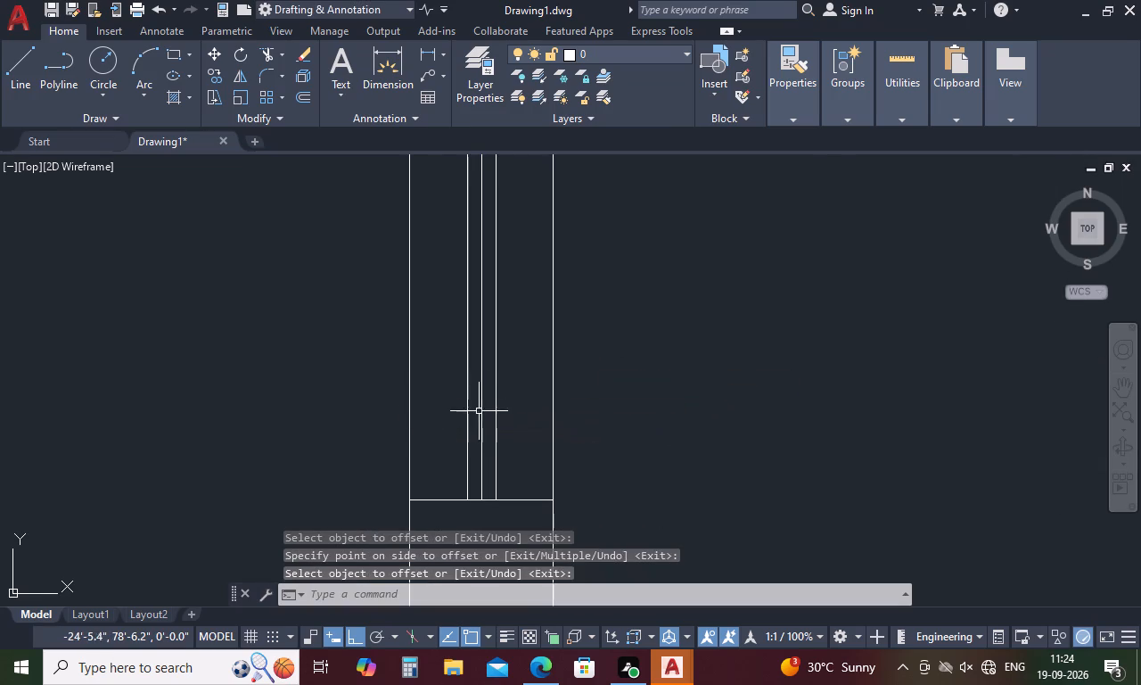
# Delete the original centre line between the two glazing lines.
pyautogui.click(481, 409)
pyautogui.press('Delete')
# Move the window's four lines about 18' straight down the west wall, to just below the upper corner of the lower-left room.
pyautogui.scroll(-7, 536, 376)
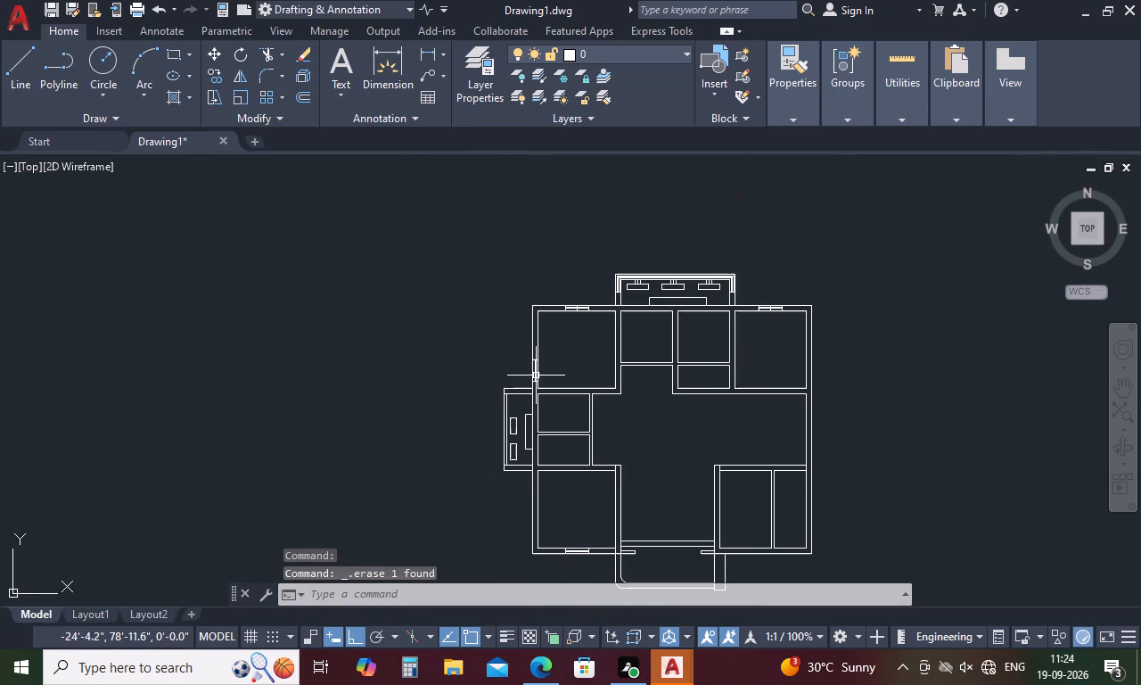
pyautogui.scroll(4, 529, 375)
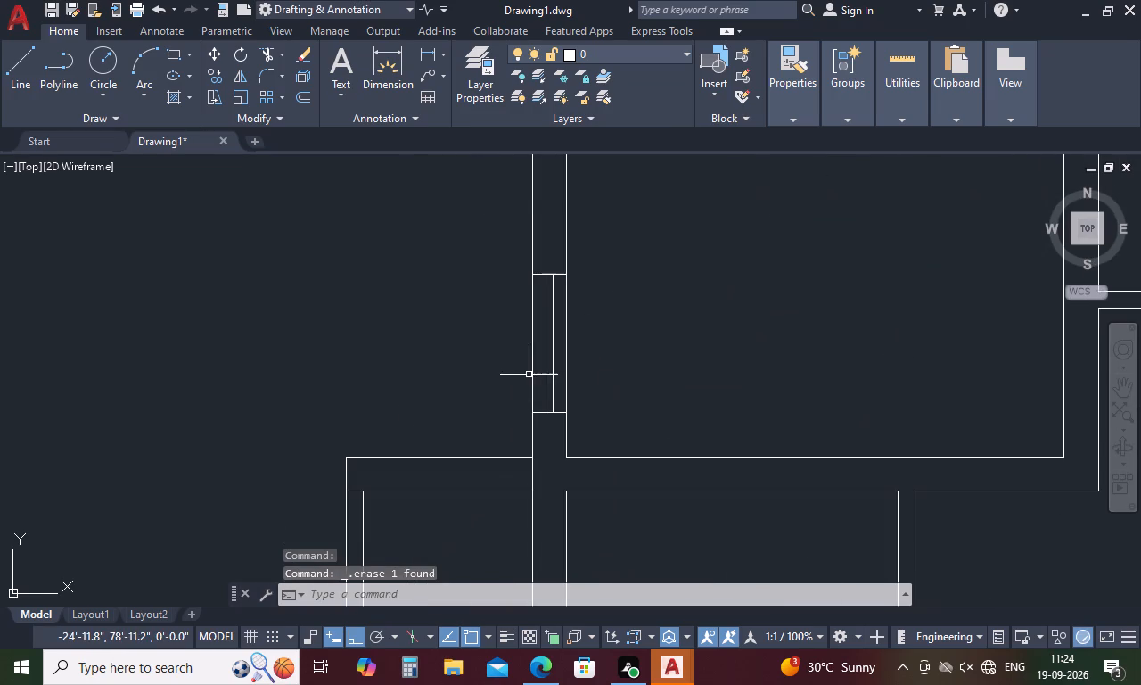
pyautogui.press('space')
pyautogui.press('space')
pyautogui.moveTo(560, 338); pyautogui.dragTo(531, 376)
pyautogui.press('Escape')
pyautogui.scroll(4, 546, 380)
pyautogui.moveTo(567, 350); pyautogui.dragTo(509, 453)
pyautogui.scroll(-5, 550, 372)
pyautogui.scroll(4, 546, 391)
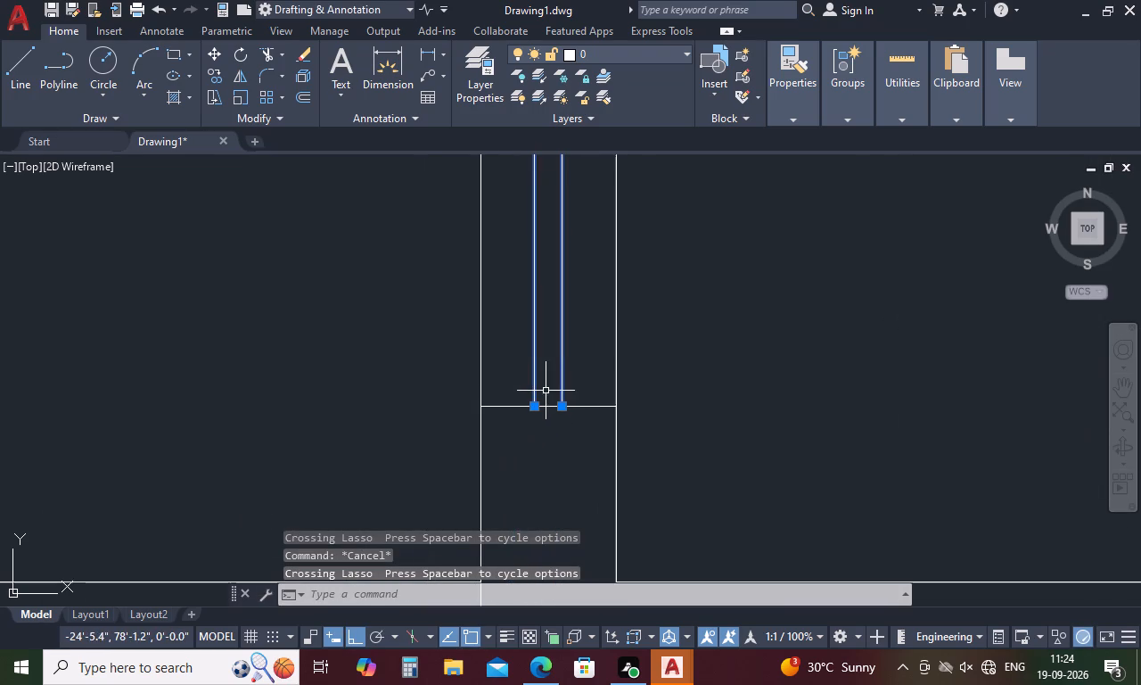
pyautogui.moveTo(520, 391); pyautogui.dragTo(503, 453)
pyautogui.click(510, 453)
pyautogui.scroll(-3, 515, 446)
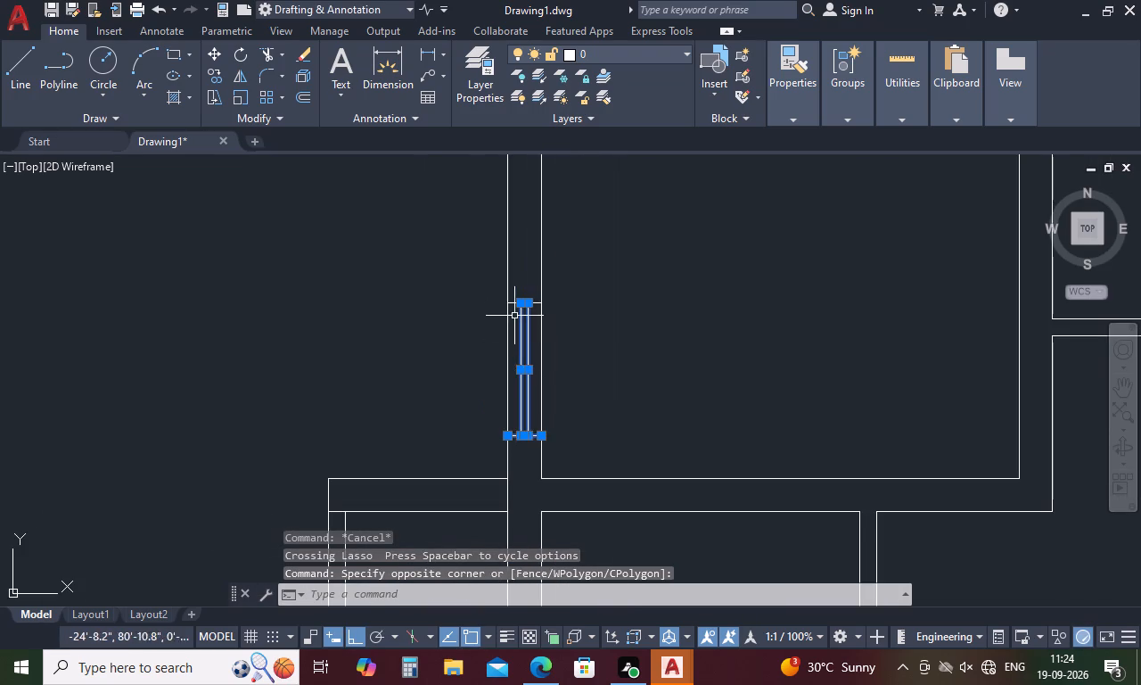
pyautogui.scroll(5, 514, 295)
pyautogui.moveTo(514, 298); pyautogui.dragTo(478, 436)
pyautogui.click(485, 428)
pyautogui.scroll(-5, 512, 352)
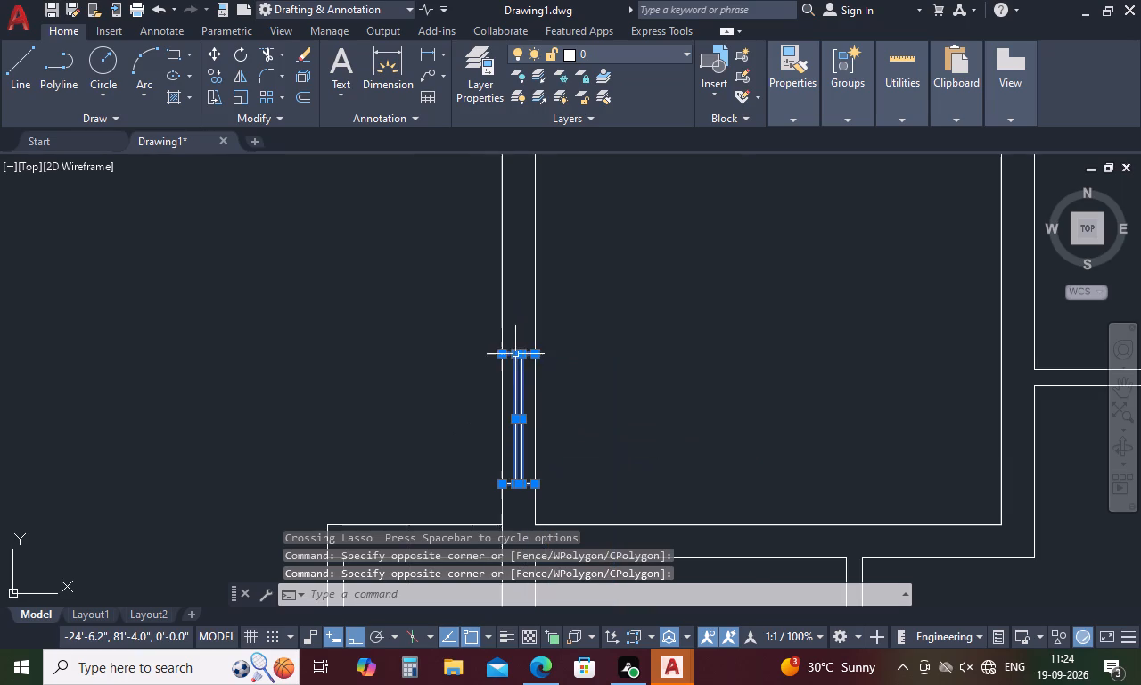
pyautogui.press('m')
pyautogui.press('space')
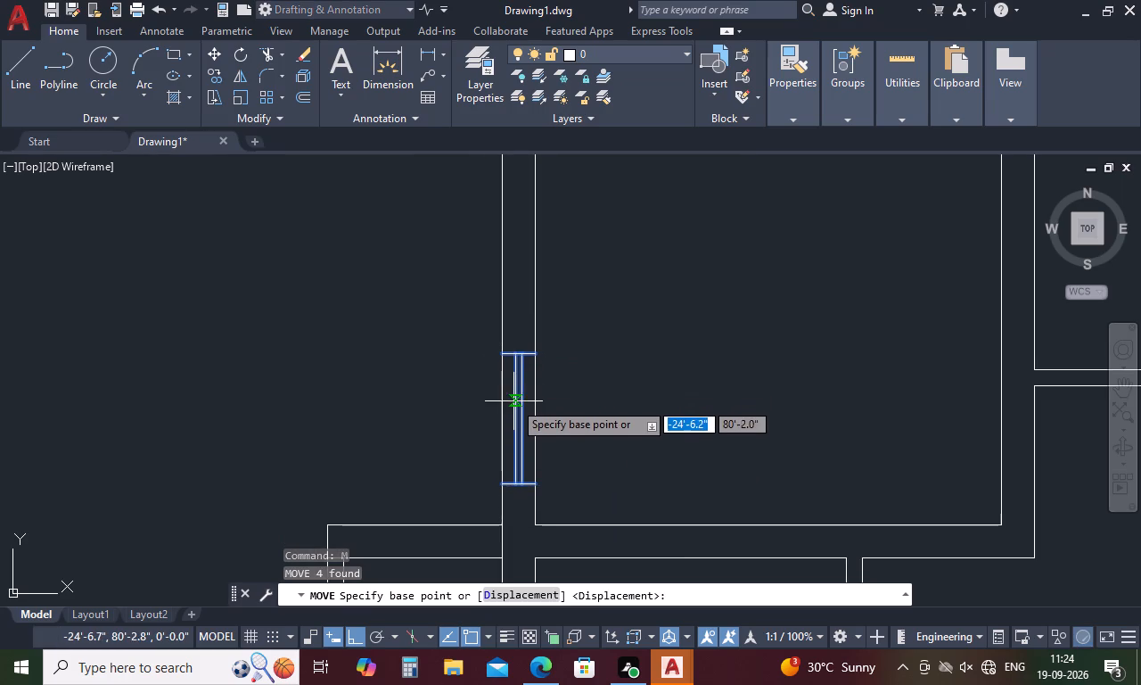
pyautogui.click(535, 357)
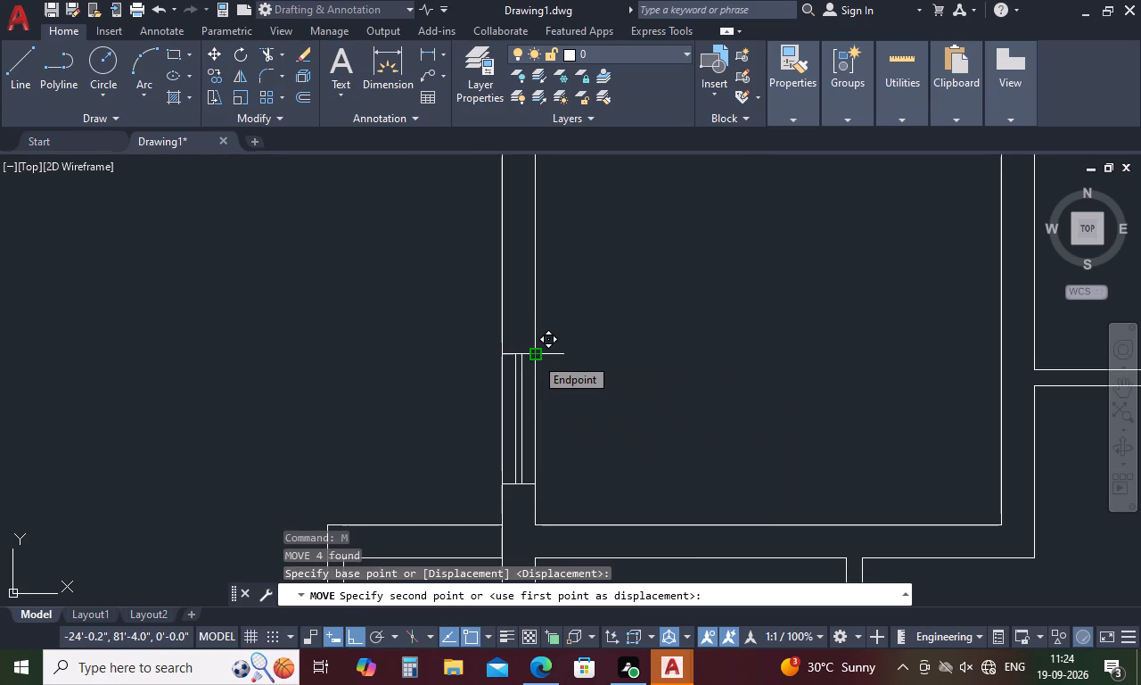
pyautogui.scroll(-2, 535, 357)
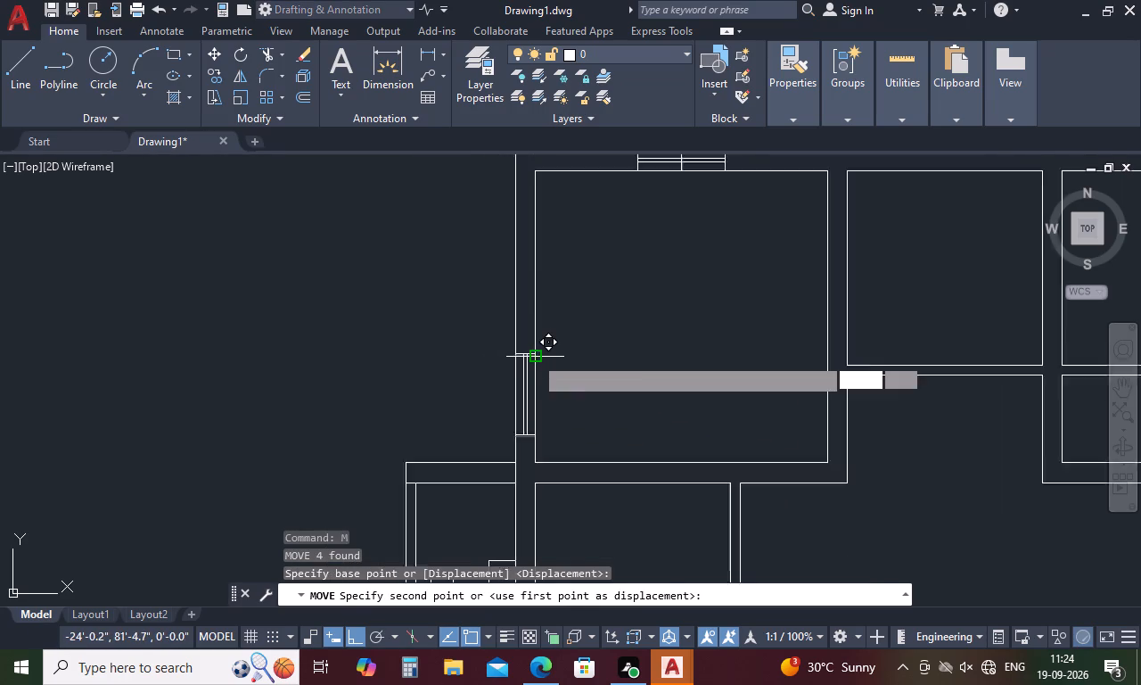
pyautogui.scroll(-2, 535, 357)
pyautogui.scroll(4, 533, 475)
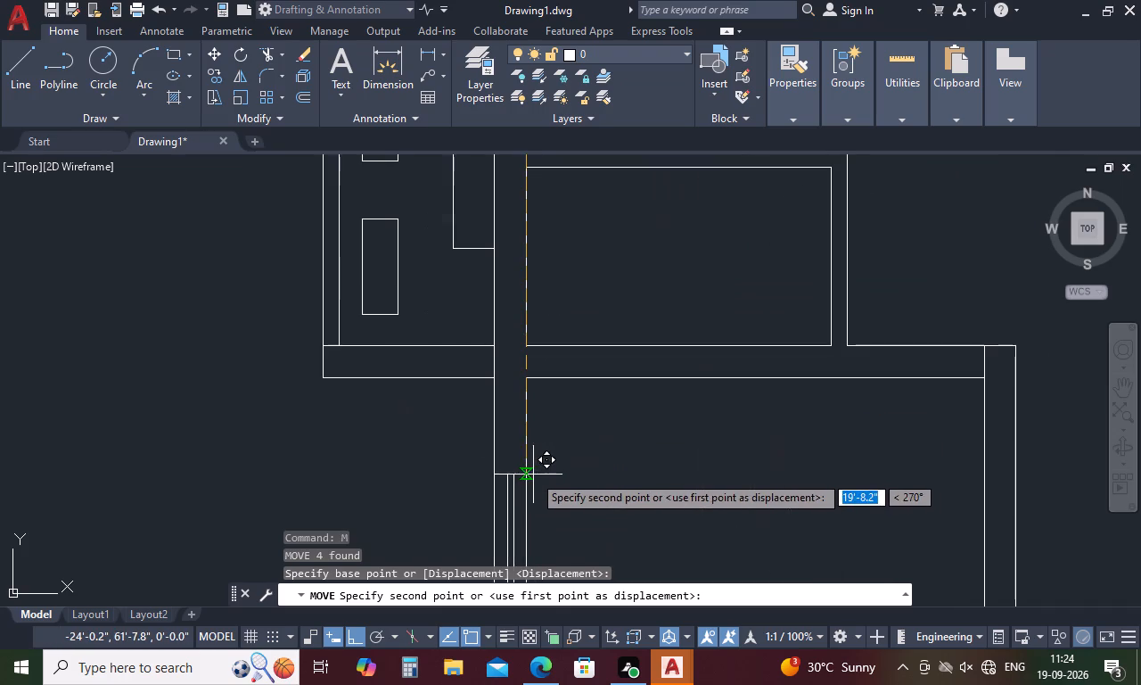
pyautogui.click(528, 409)
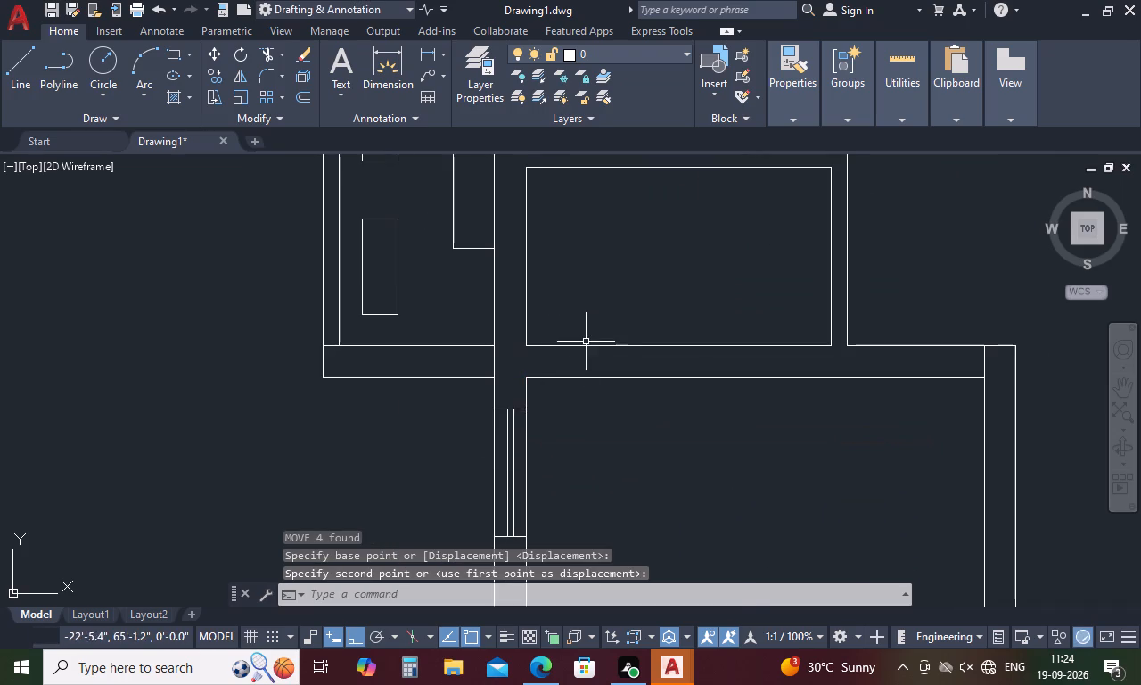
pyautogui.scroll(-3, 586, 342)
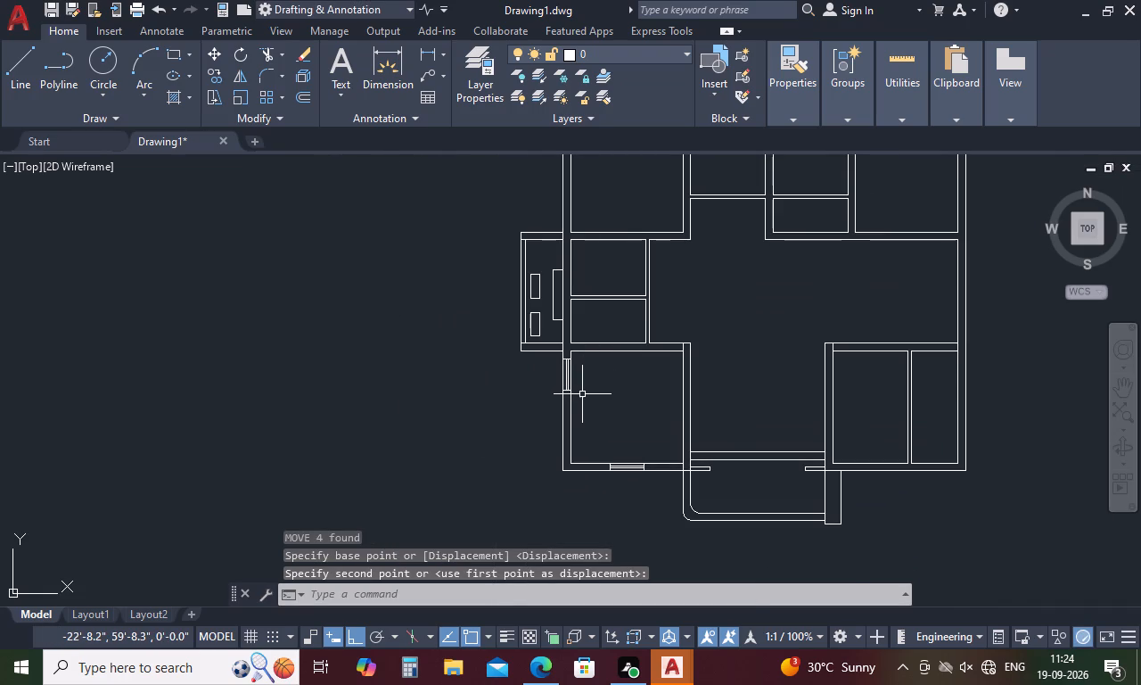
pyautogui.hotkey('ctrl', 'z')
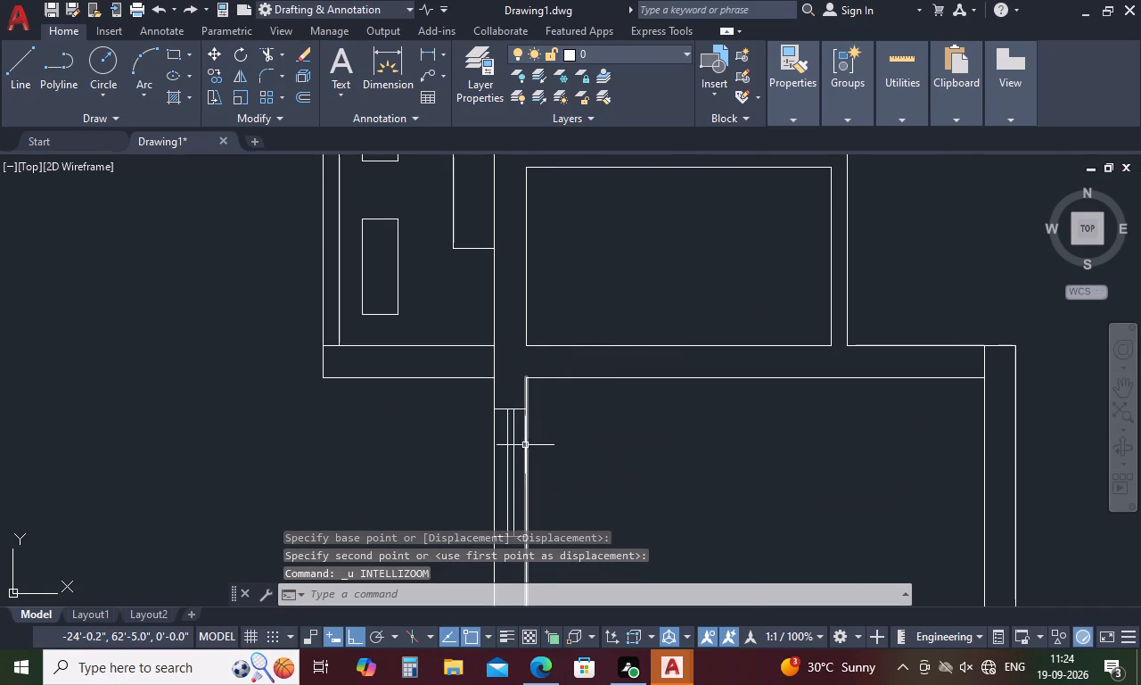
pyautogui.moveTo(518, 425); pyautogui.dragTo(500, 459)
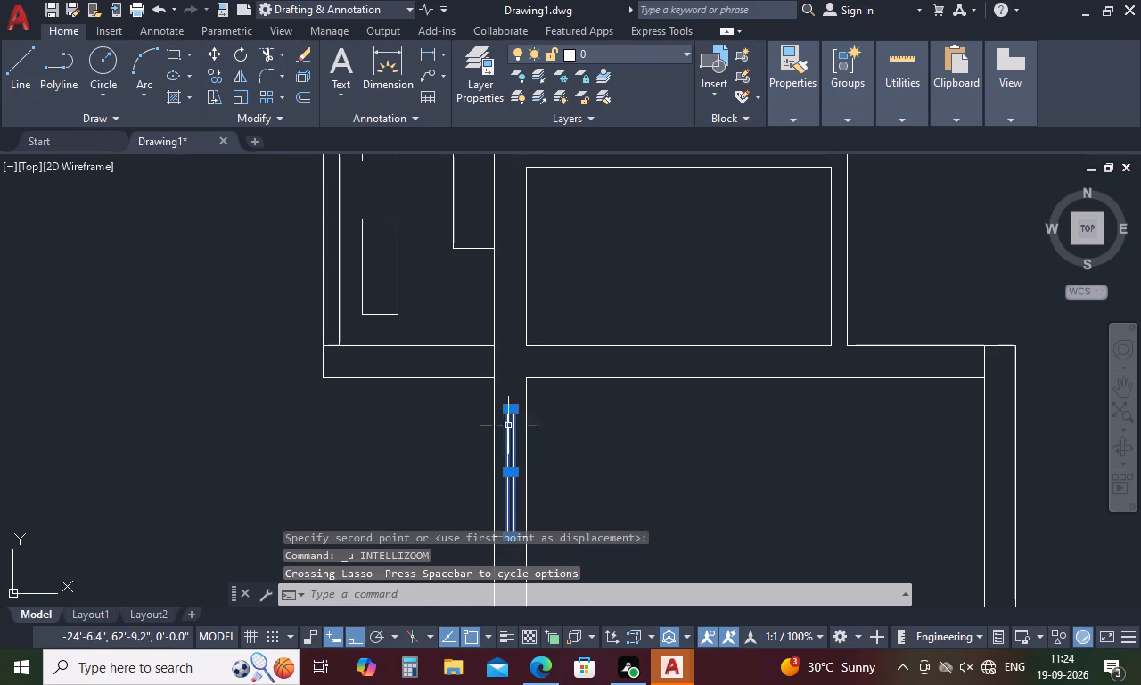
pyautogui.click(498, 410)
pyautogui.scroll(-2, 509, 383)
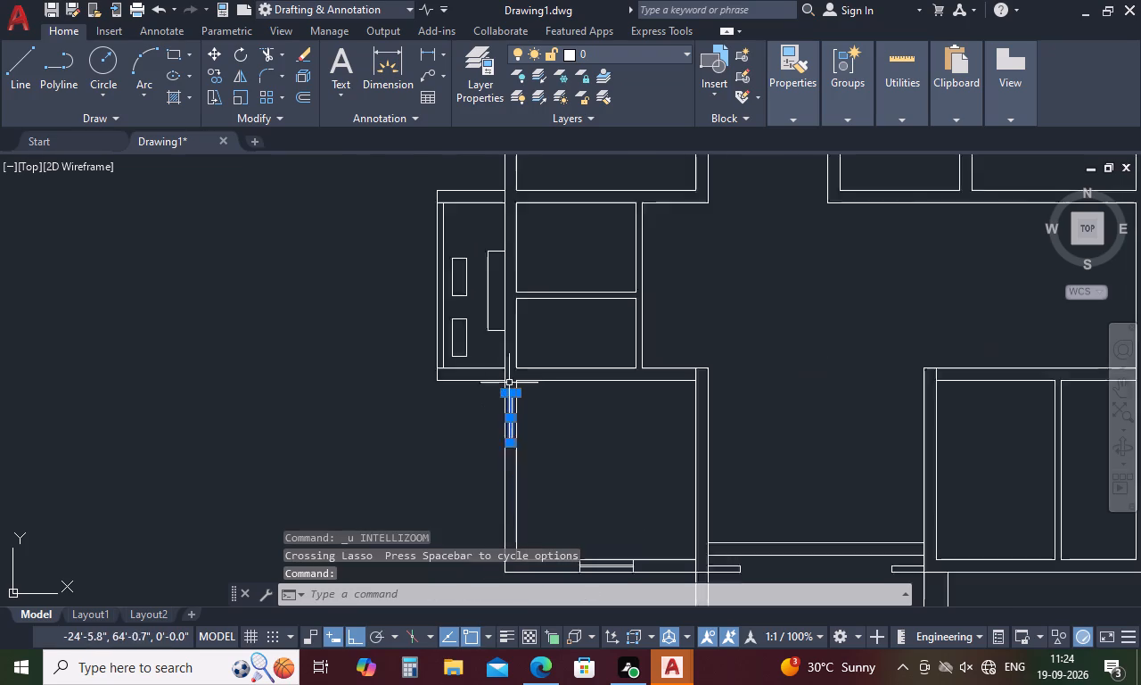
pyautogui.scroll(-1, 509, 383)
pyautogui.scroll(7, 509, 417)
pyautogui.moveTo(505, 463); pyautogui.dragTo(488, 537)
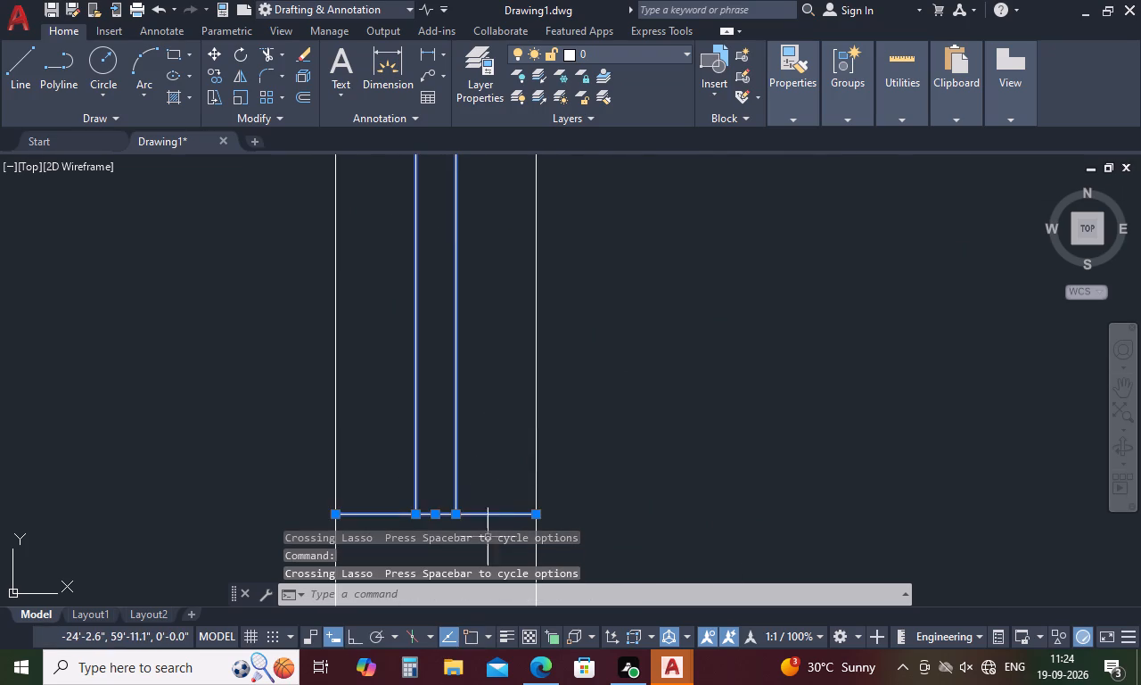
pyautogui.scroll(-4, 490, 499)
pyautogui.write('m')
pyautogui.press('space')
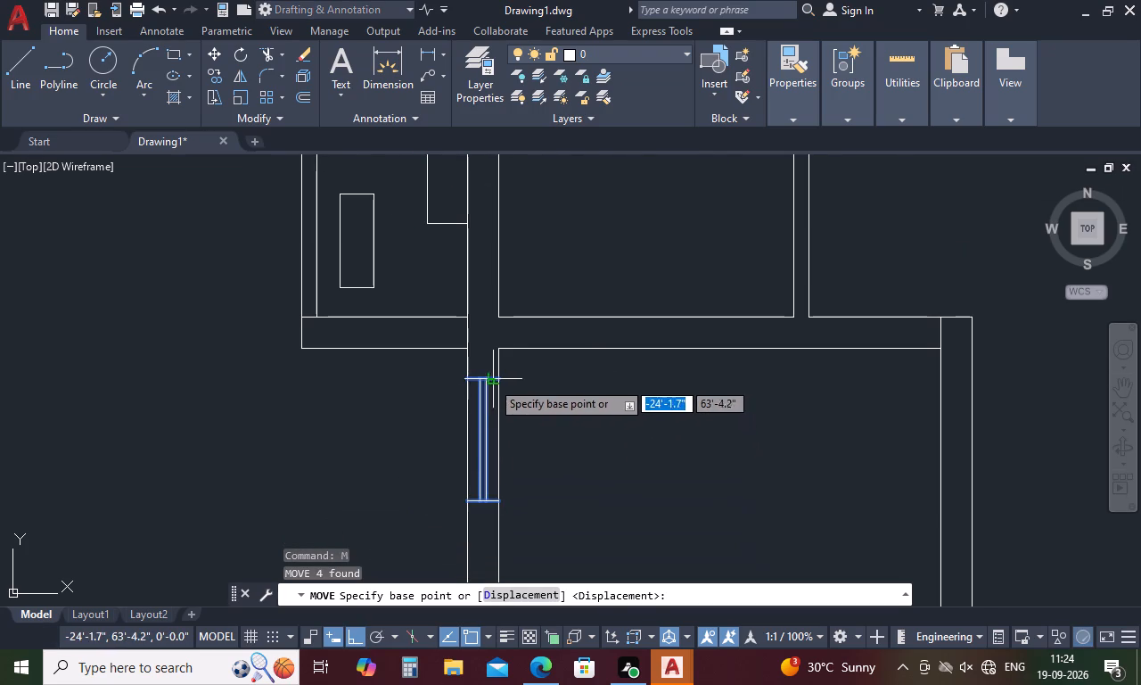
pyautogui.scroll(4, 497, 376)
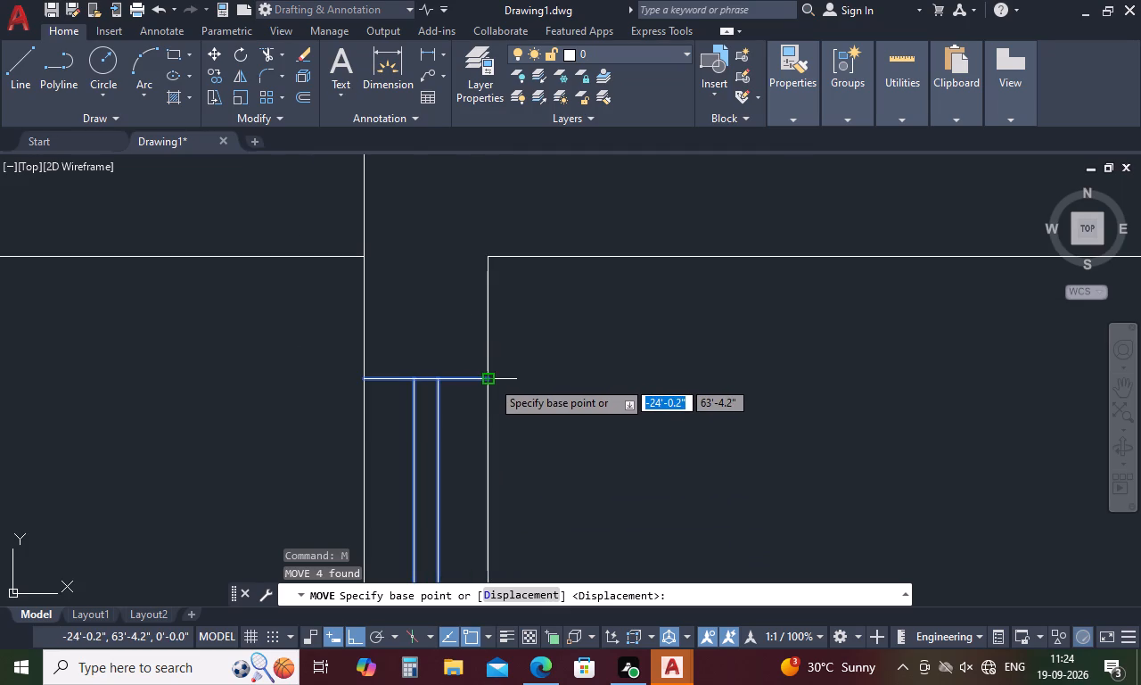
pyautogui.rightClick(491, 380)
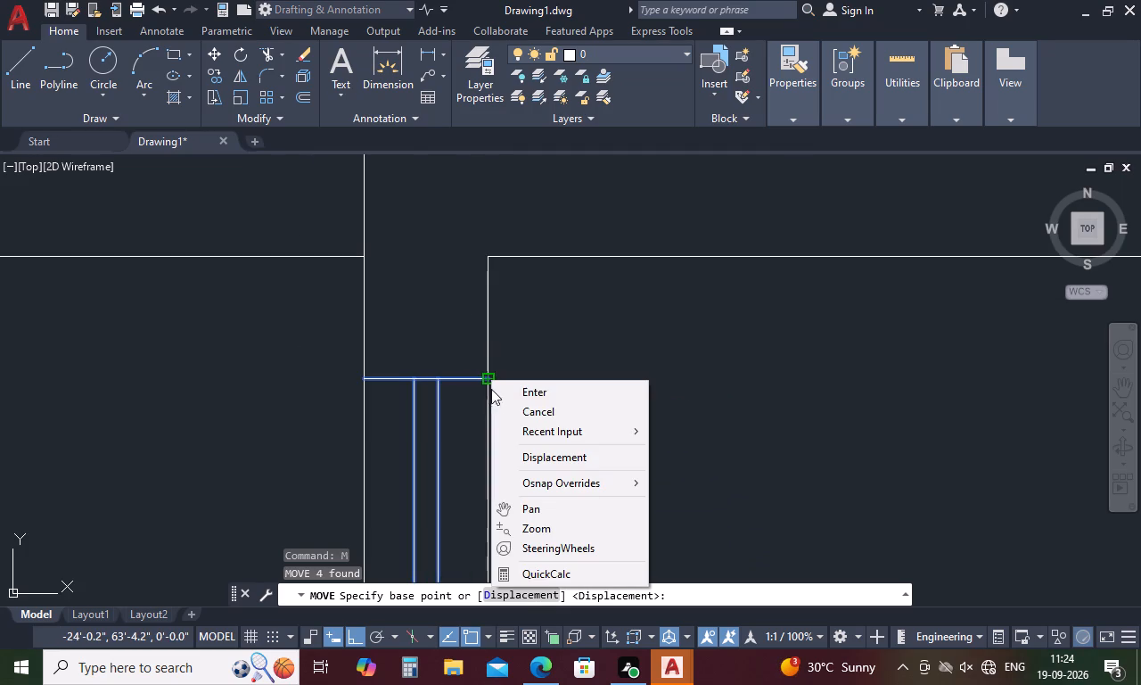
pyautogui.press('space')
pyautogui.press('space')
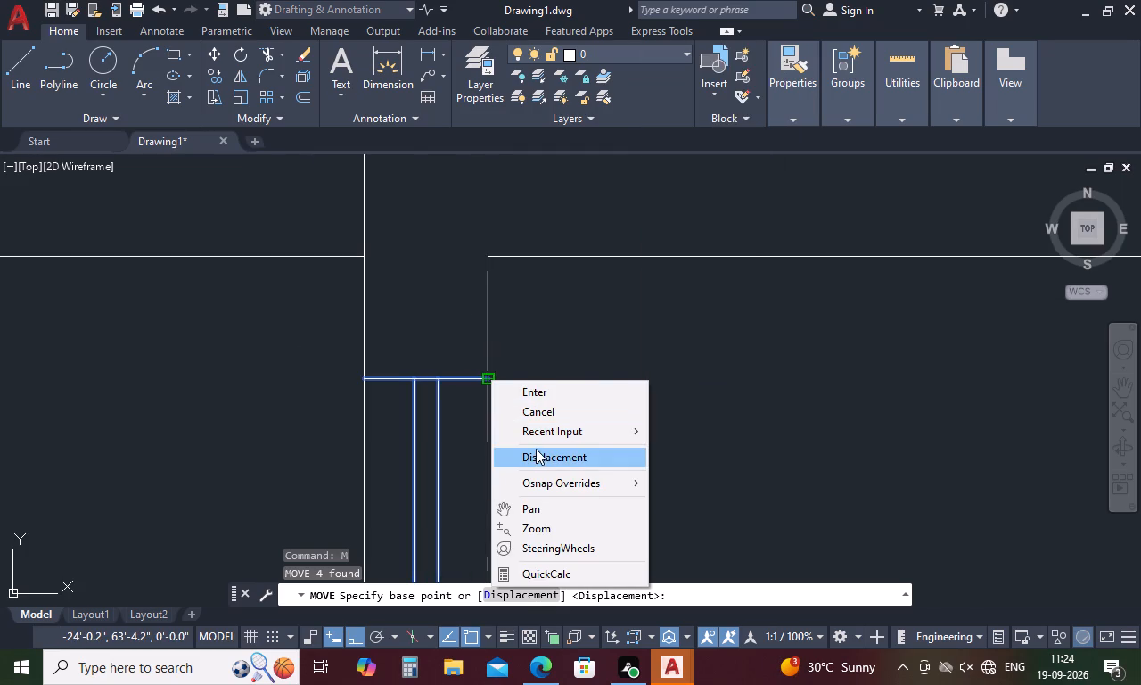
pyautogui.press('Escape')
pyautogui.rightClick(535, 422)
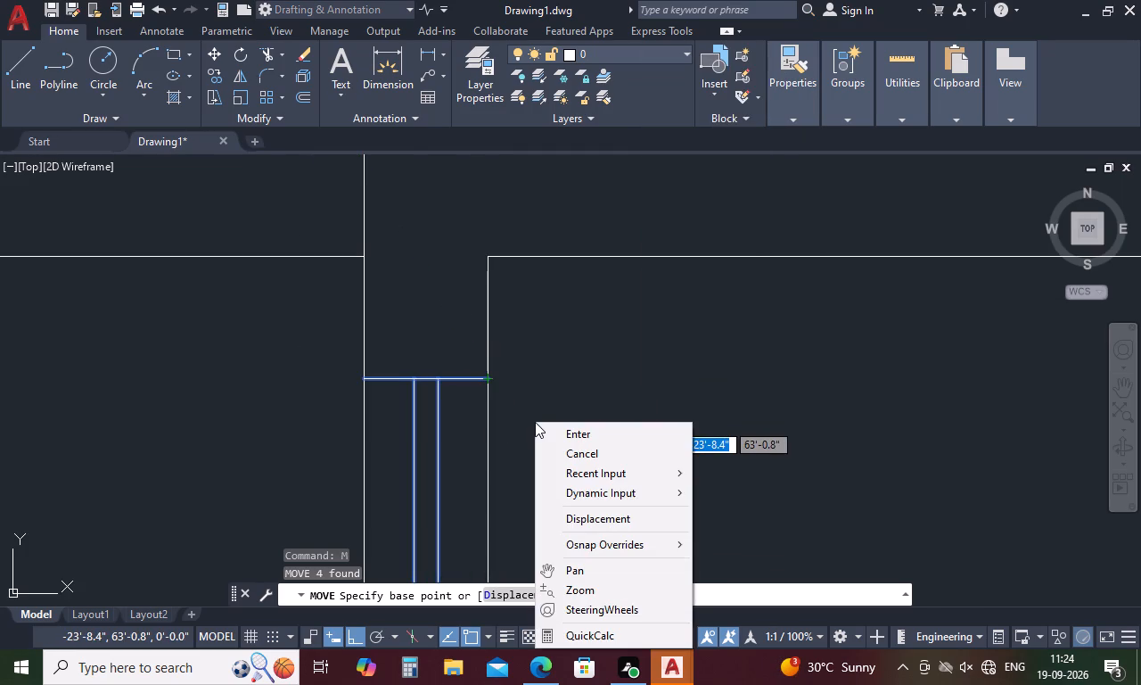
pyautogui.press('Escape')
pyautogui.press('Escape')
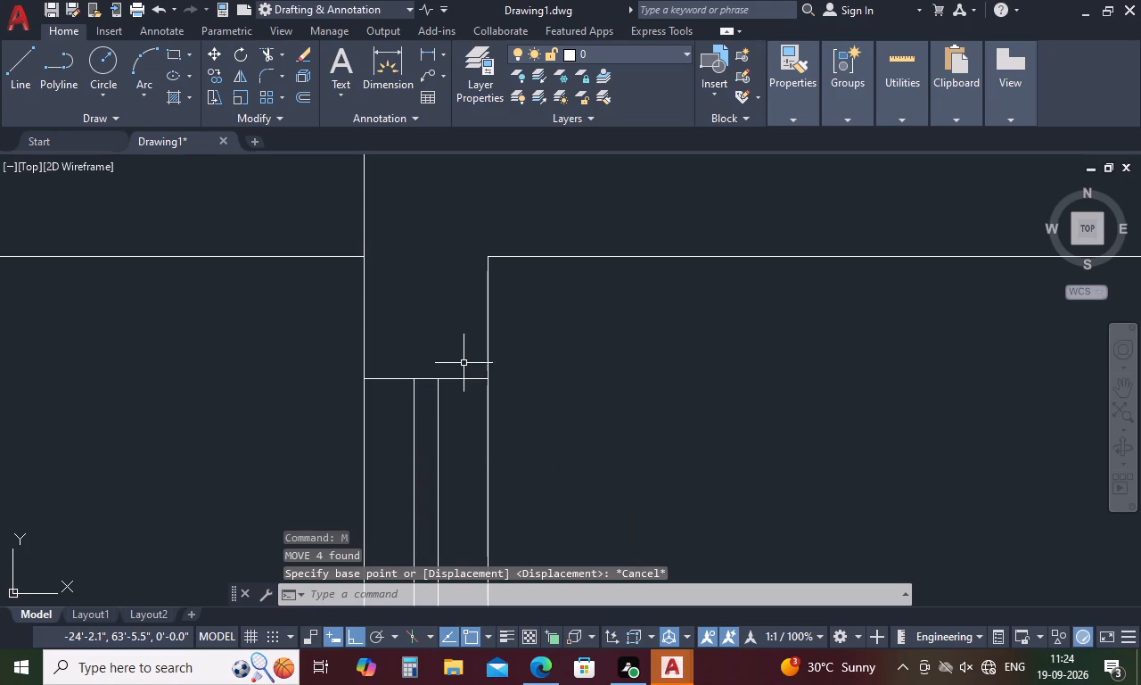
# Copy the lower-left room's west wall window, all four lines, about 17'-11" straight up to the upper-left room's west wall.
pyautogui.moveTo(464, 363); pyautogui.dragTo(391, 450)
pyautogui.scroll(-5, 456, 354)
pyautogui.scroll(5, 447, 417)
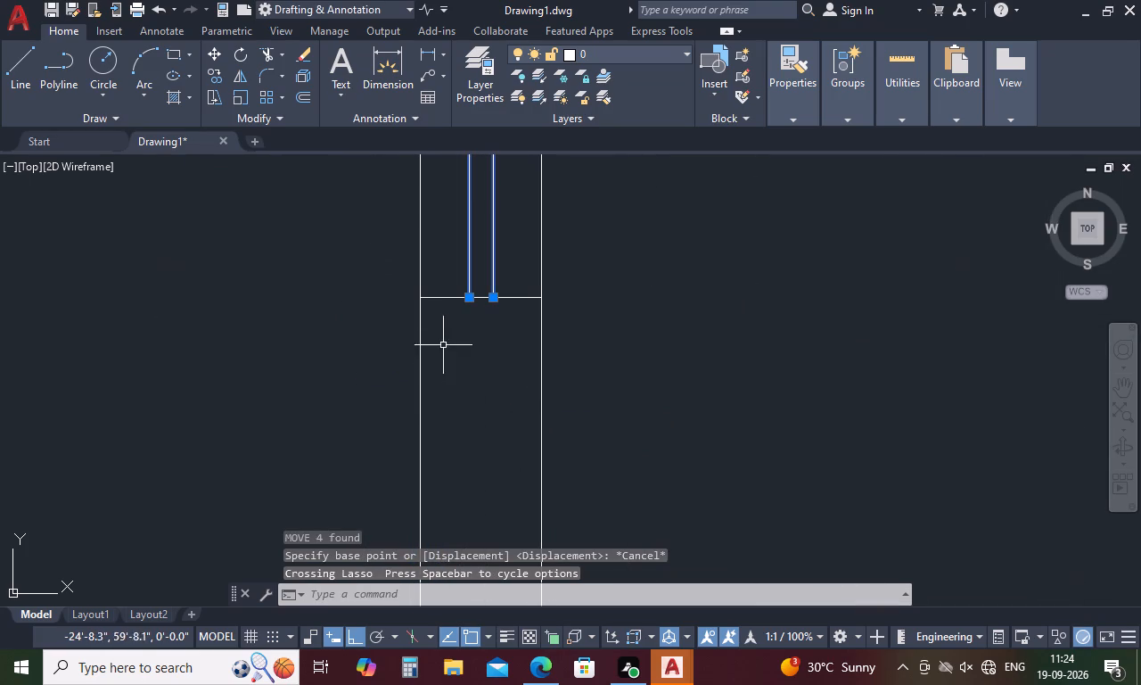
pyautogui.moveTo(447, 286); pyautogui.dragTo(430, 346)
pyautogui.rightClick(431, 346)
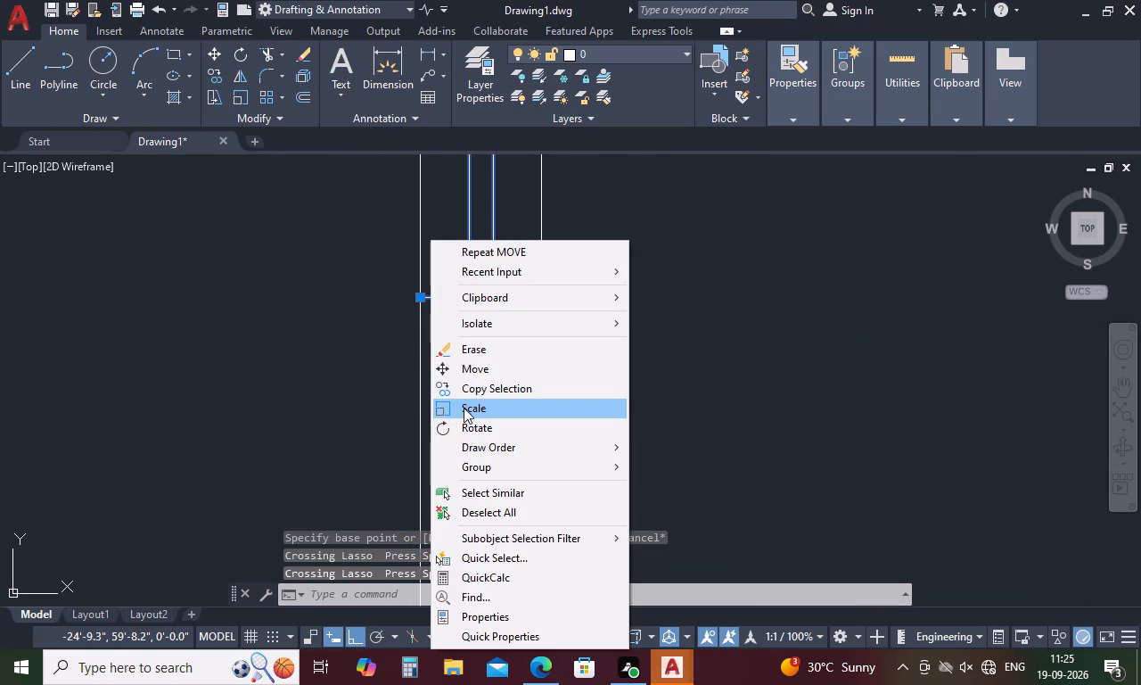
pyautogui.click(481, 388)
pyautogui.scroll(-5, 481, 388)
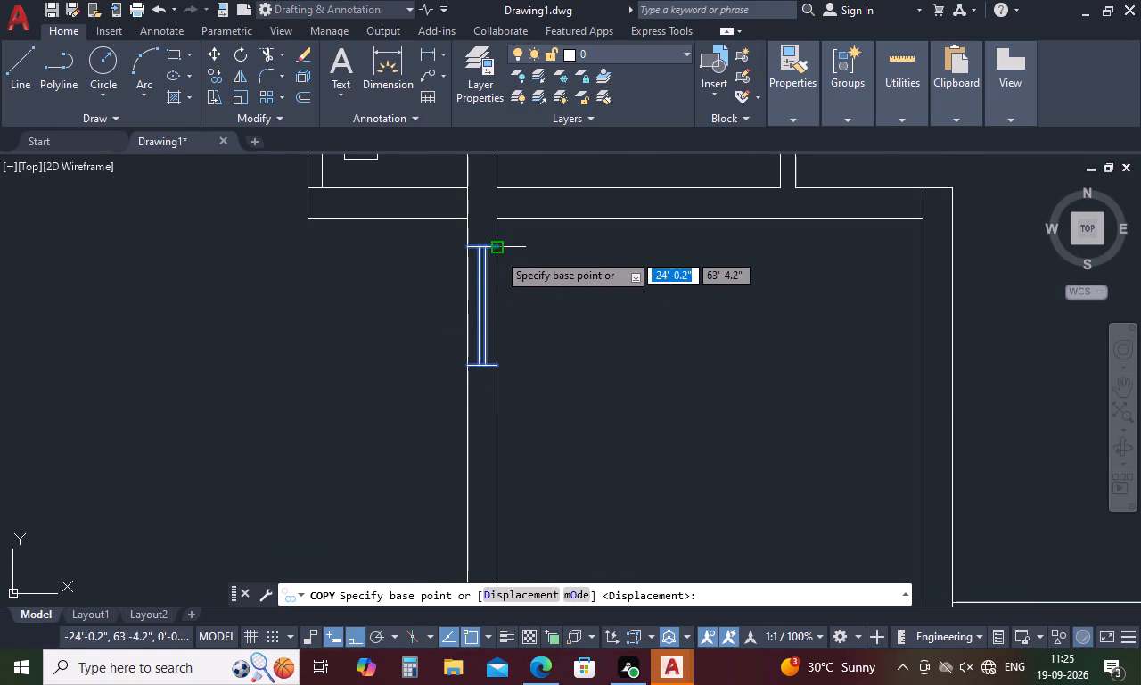
pyautogui.click(497, 250)
pyautogui.scroll(-4, 495, 334)
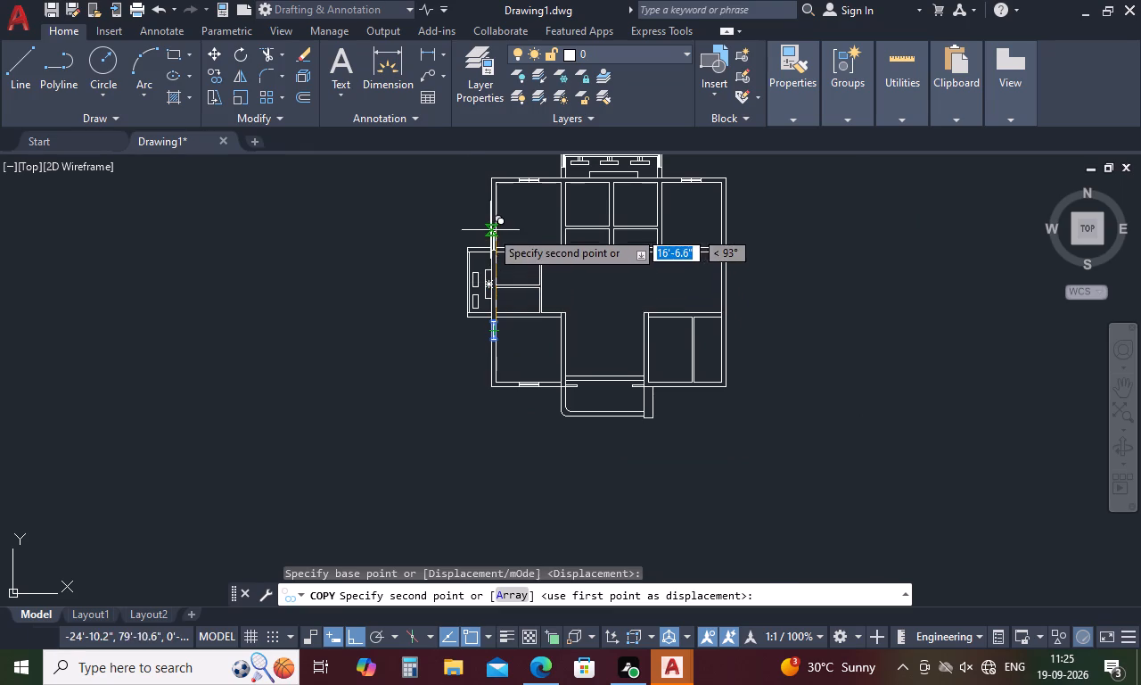
pyautogui.scroll(4, 492, 226)
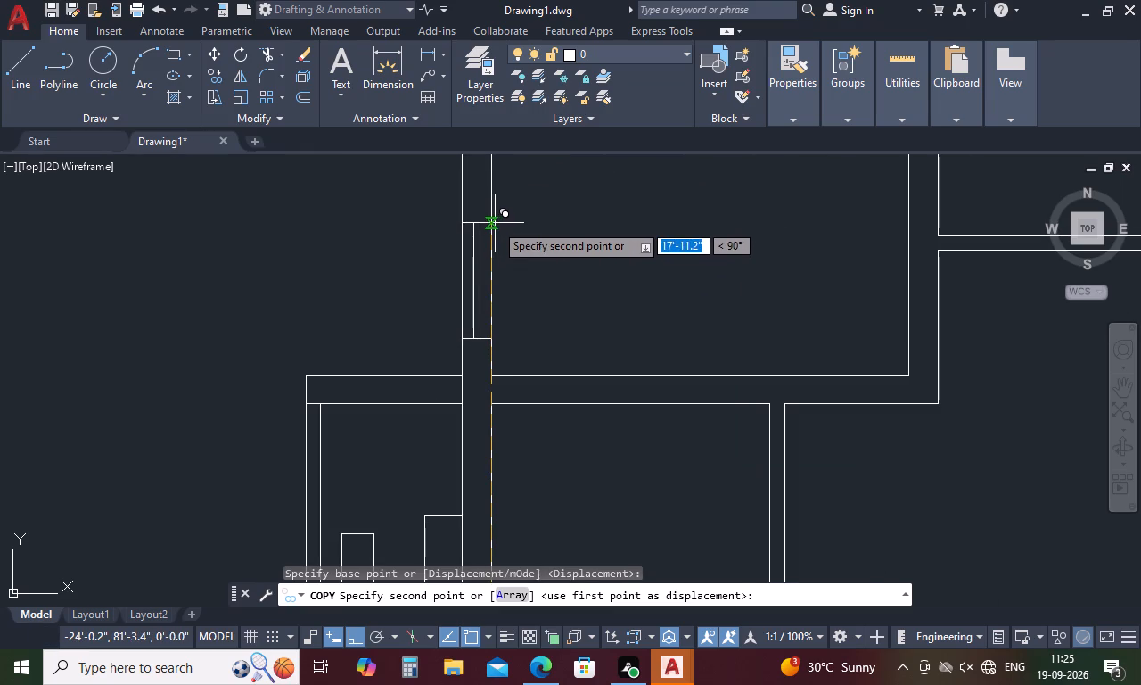
pyautogui.click(495, 223)
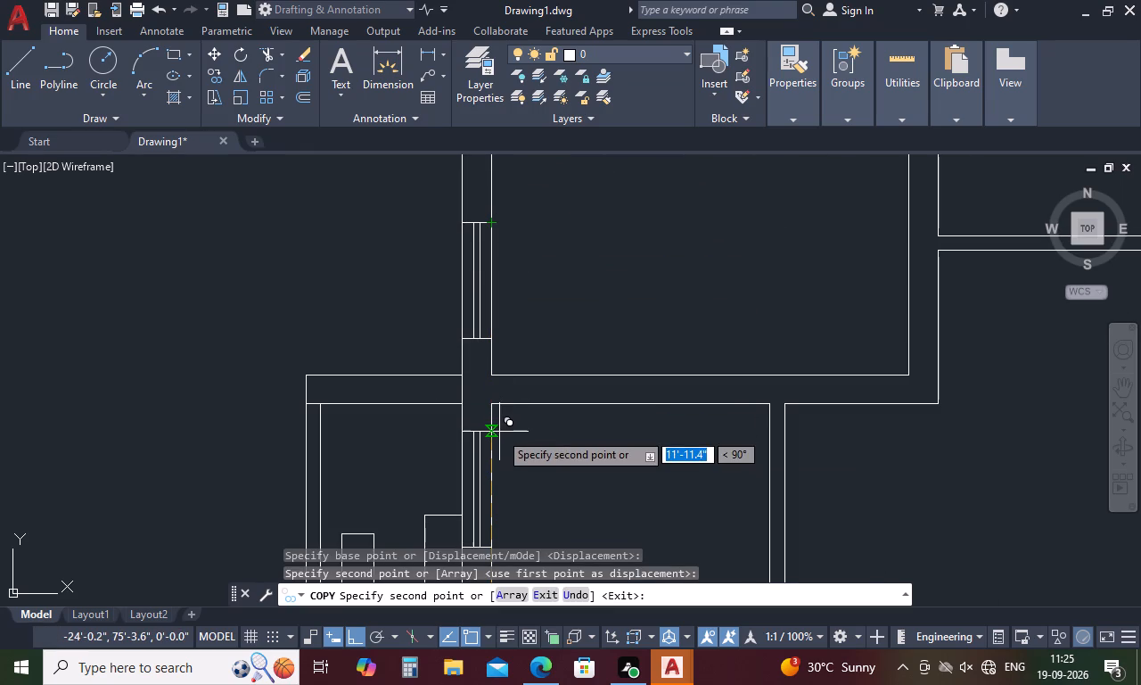
pyautogui.press('space')
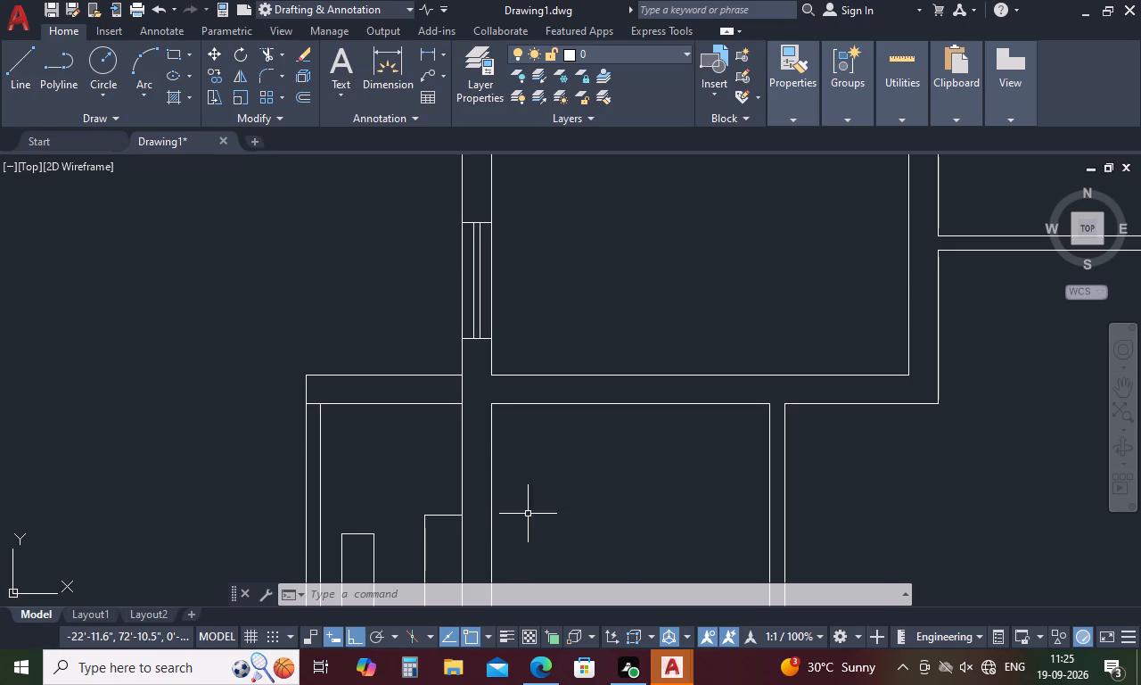
# Draw a short horizontal line across the west wall near the upper corner of the small room below the upper-left room.
pyautogui.scroll(-7, 531, 506)
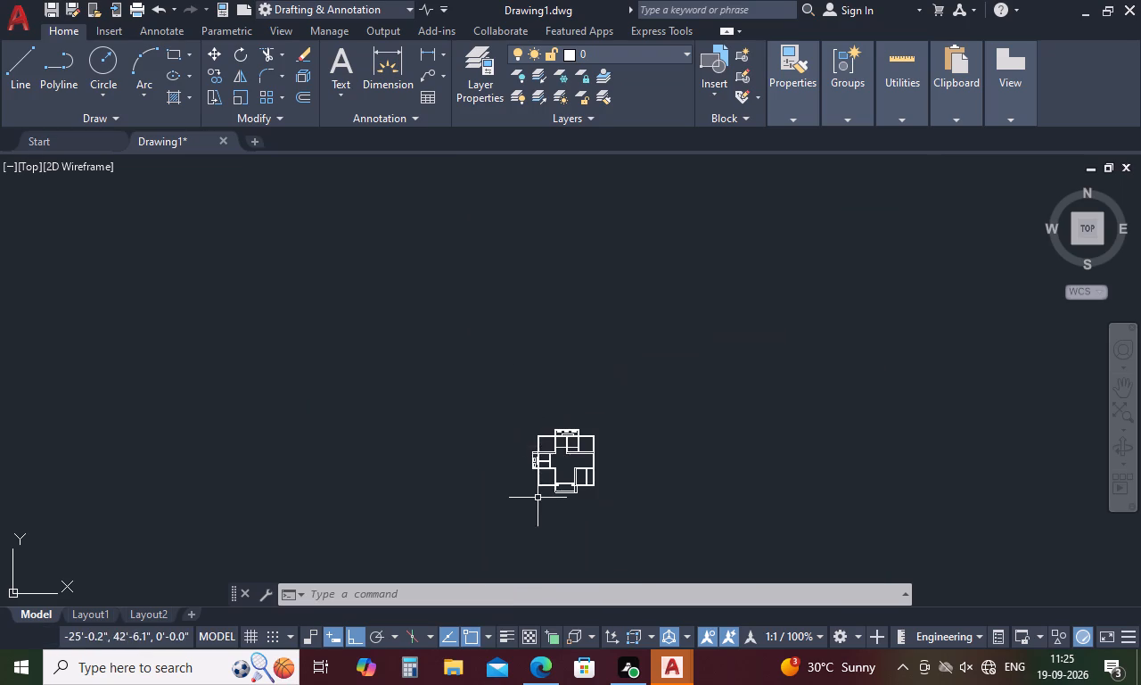
pyautogui.scroll(3, 538, 498)
pyautogui.scroll(2, 548, 361)
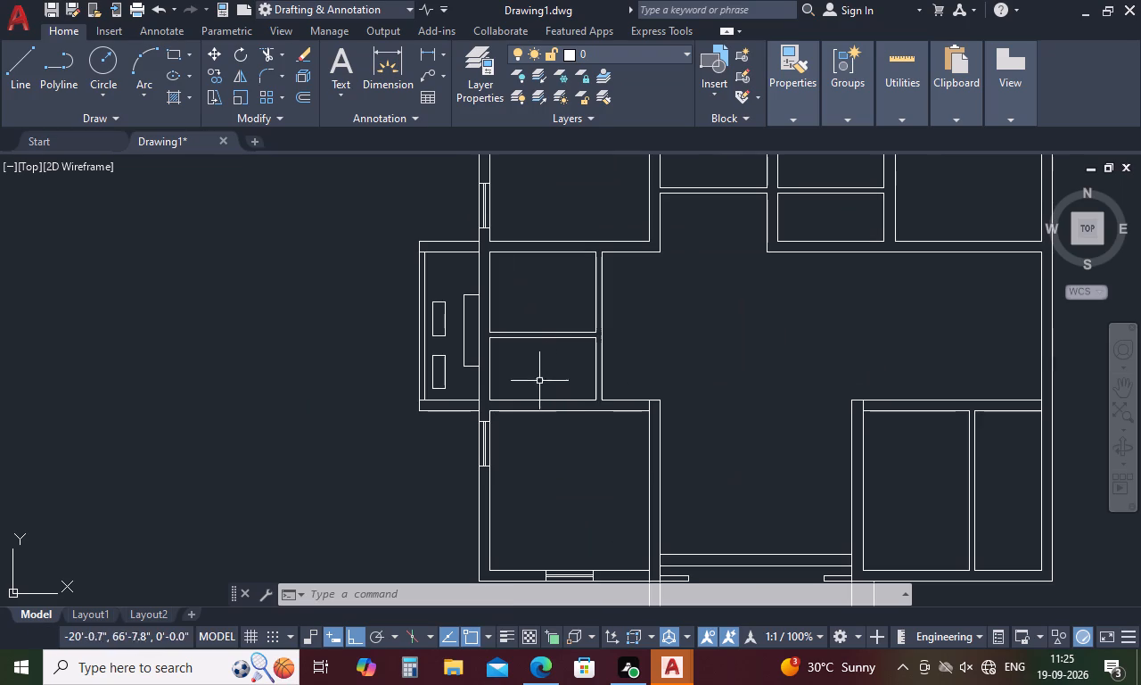
pyautogui.press('Escape')
pyautogui.write('l')
pyautogui.press('space')
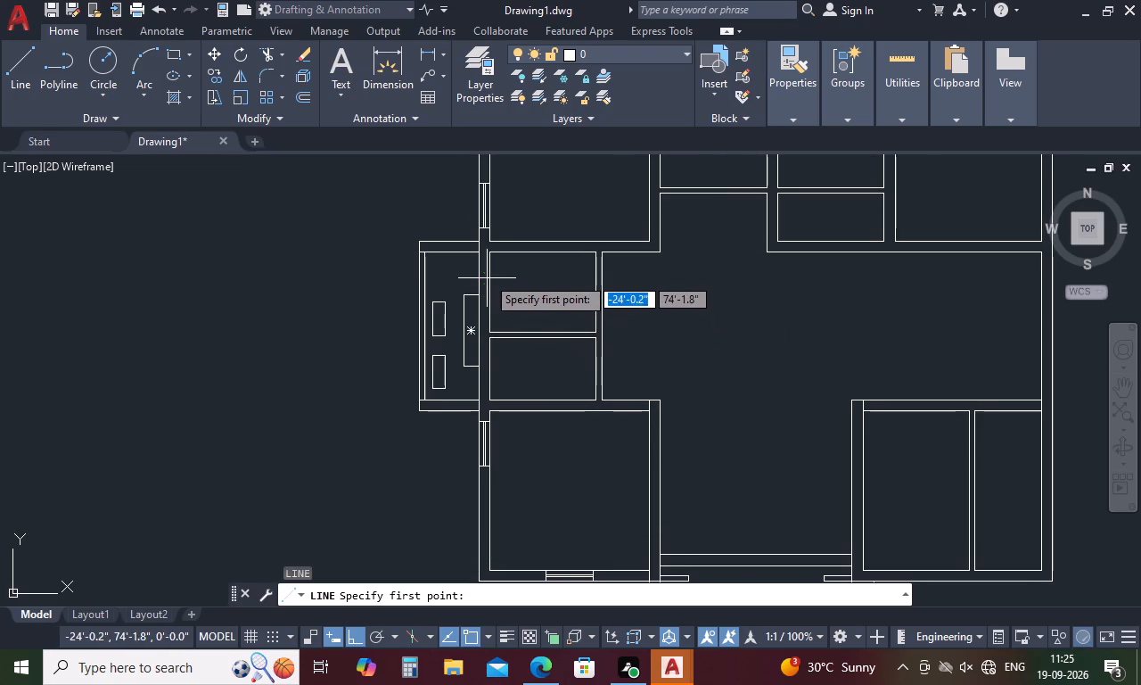
pyautogui.scroll(2, 489, 270)
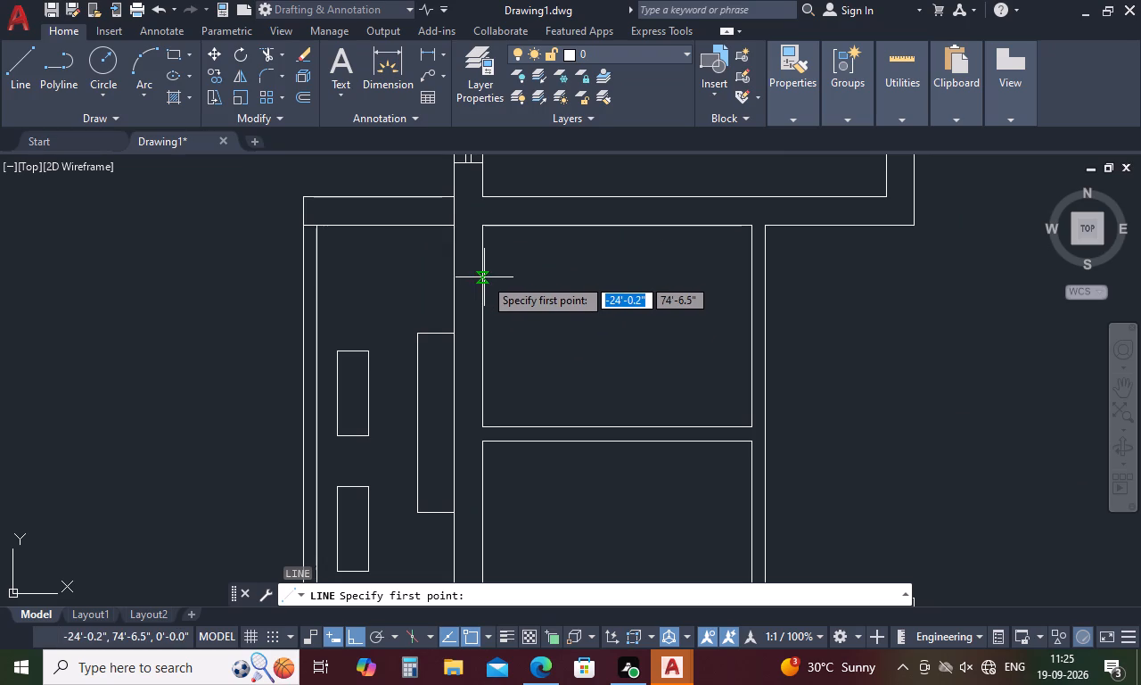
pyautogui.click(483, 277)
pyautogui.click(453, 281)
pyautogui.press('Escape')
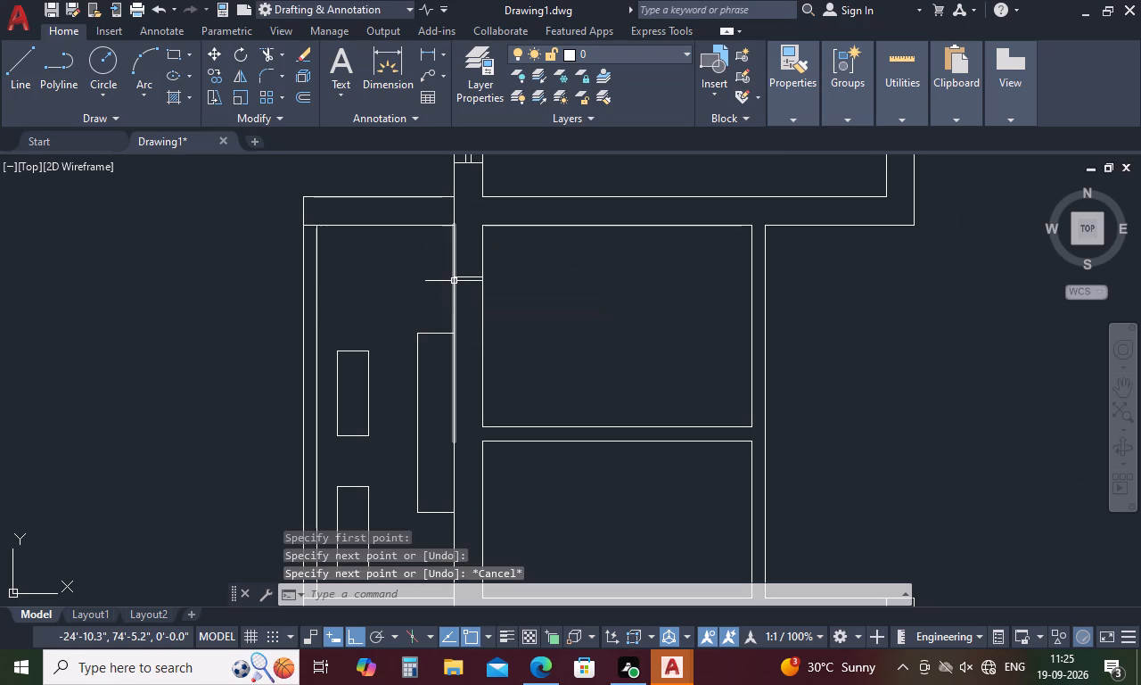
# Offset the short line across the small room's west wall 1' upward and 1' downward.
pyautogui.press('o')
pyautogui.press('space')
pyautogui.write("1'")
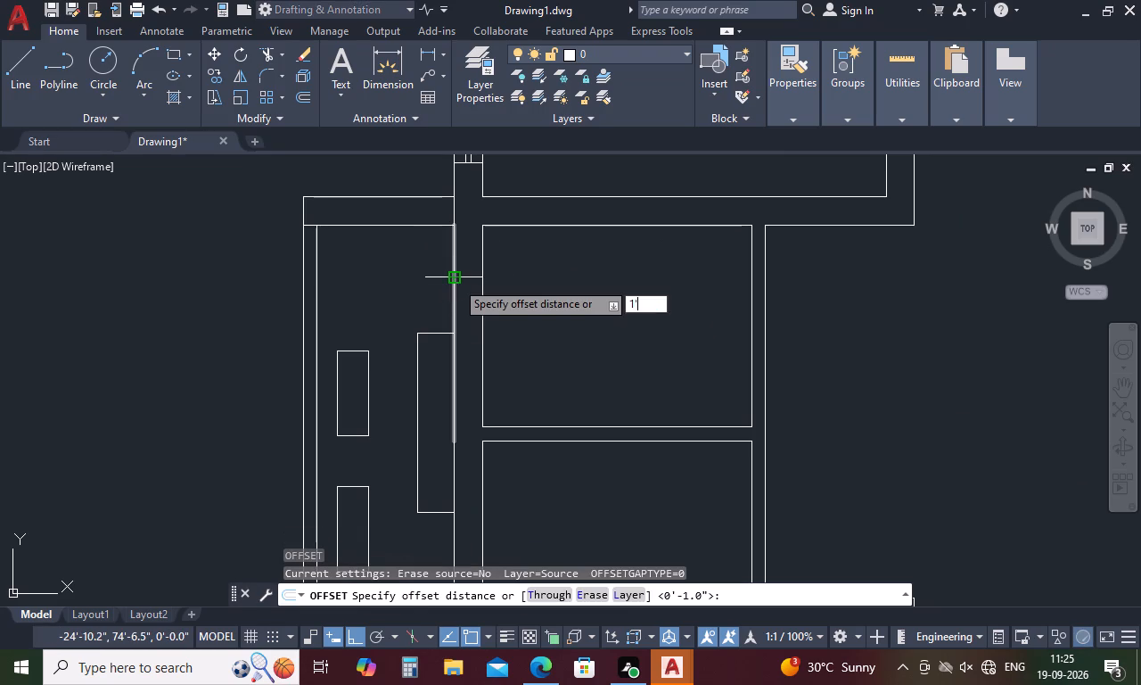
pyautogui.press('space')
pyautogui.click(470, 277)
pyautogui.click(472, 252)
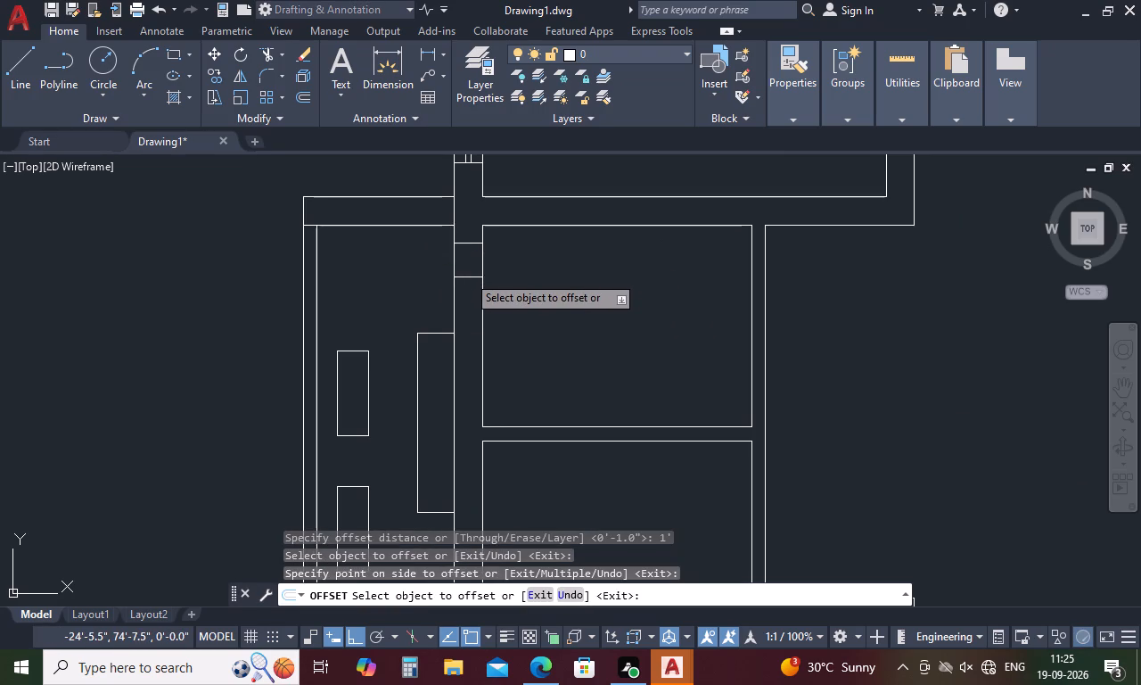
pyautogui.click(467, 275)
pyautogui.click(467, 278)
pyautogui.click(464, 313)
pyautogui.press('space')
# Draw a 2' vertical centre line joining the midpoints of the small window's two outer end lines.
pyautogui.write('l')
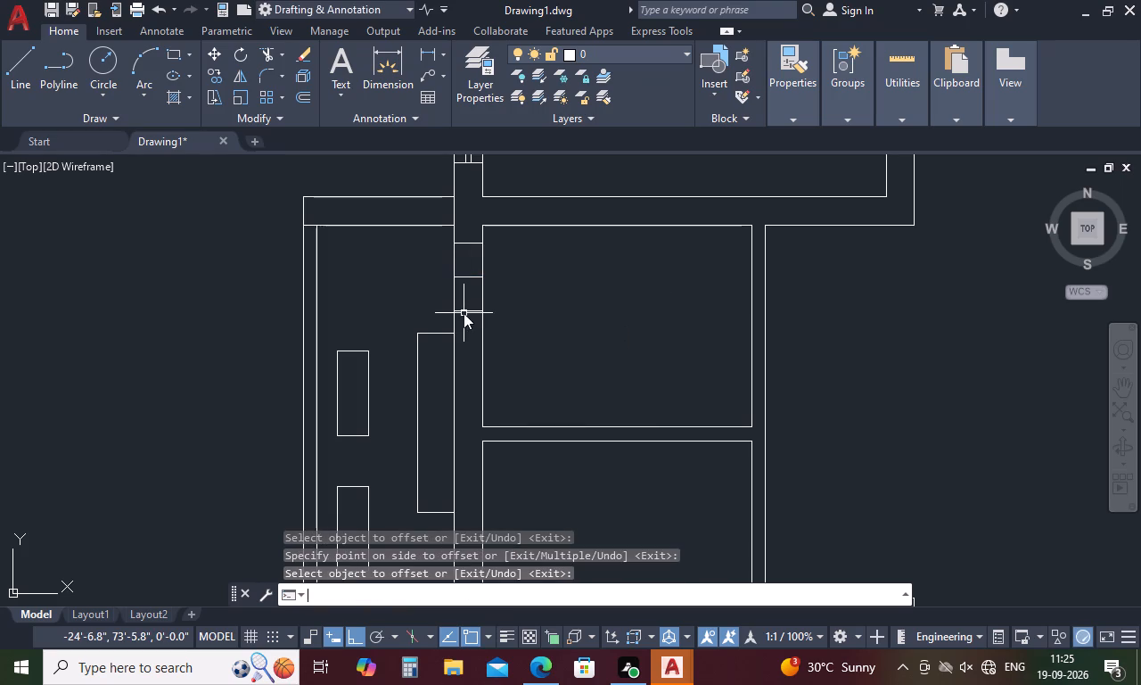
pyautogui.press('space')
pyautogui.click(467, 248)
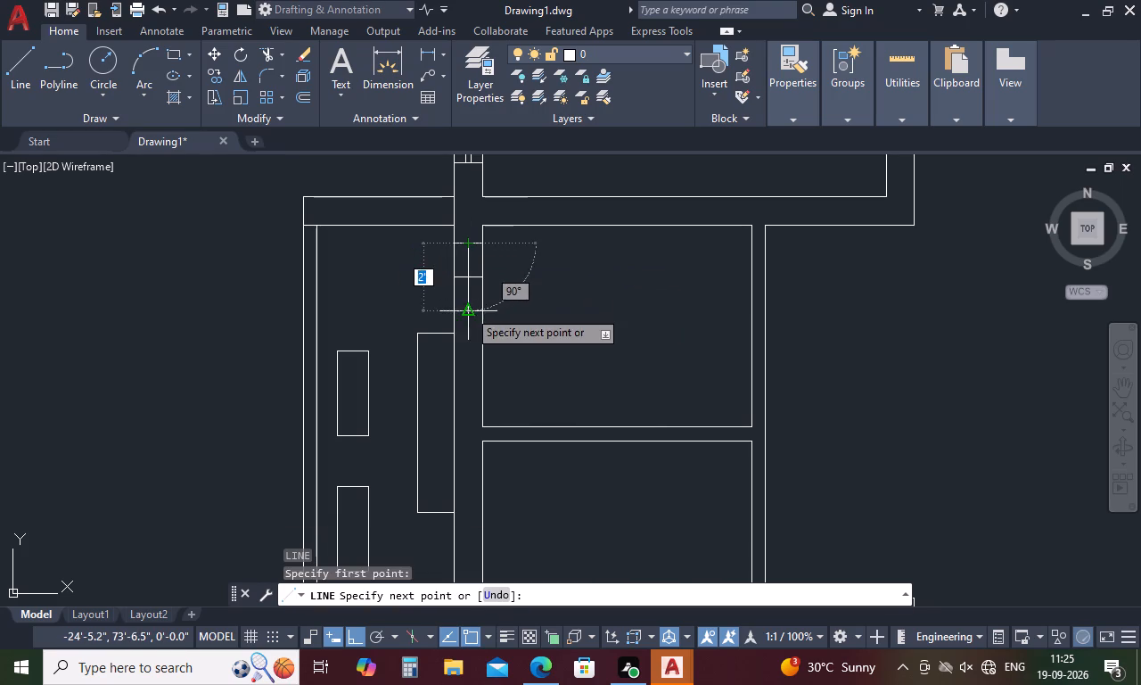
pyautogui.click(468, 309)
pyautogui.press('space')
# Offset the small window's vertical centre line 1" to each side to form the glazing lines.
pyautogui.write('o 1')
pyautogui.press('space')
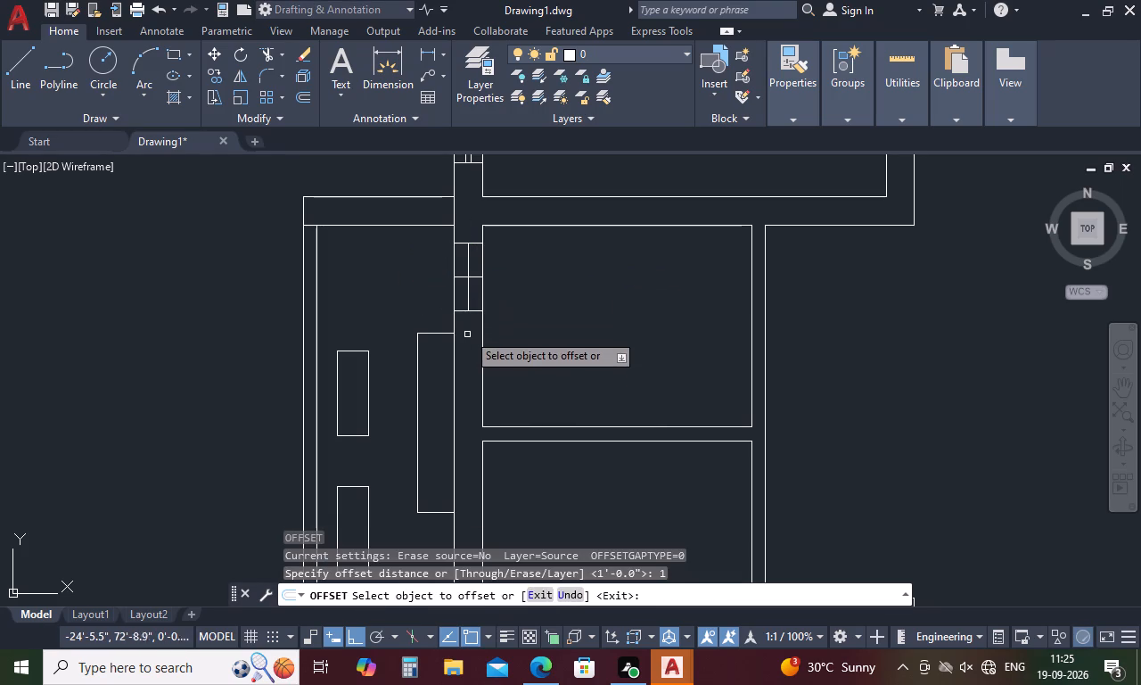
pyautogui.click(468, 297)
pyautogui.click(511, 301)
pyautogui.scroll(4, 464, 291)
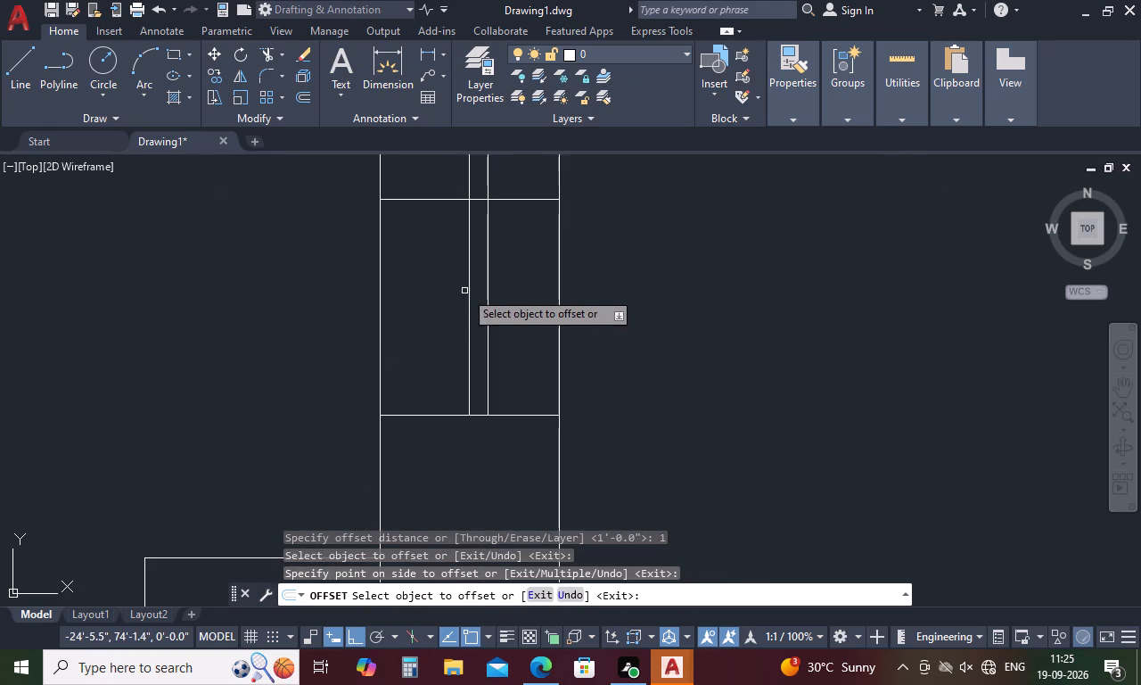
pyautogui.click(468, 290)
pyautogui.click(440, 304)
pyautogui.scroll(-4, 480, 304)
pyautogui.press('Escape')
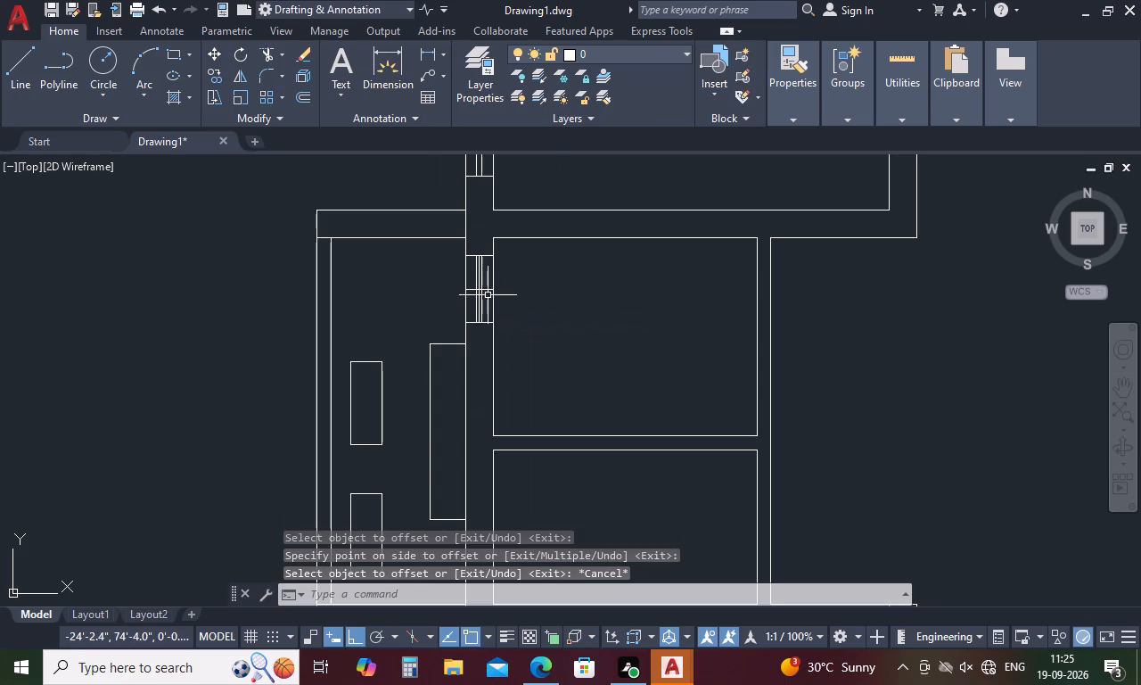
# Delete the middle horizontal line crossing the small room's west window.
pyautogui.click(490, 290)
pyautogui.press('Delete')
# Delete the leftover short line crossing the middle of the upper-left room's north wall window.
pyautogui.scroll(-4, 488, 343)
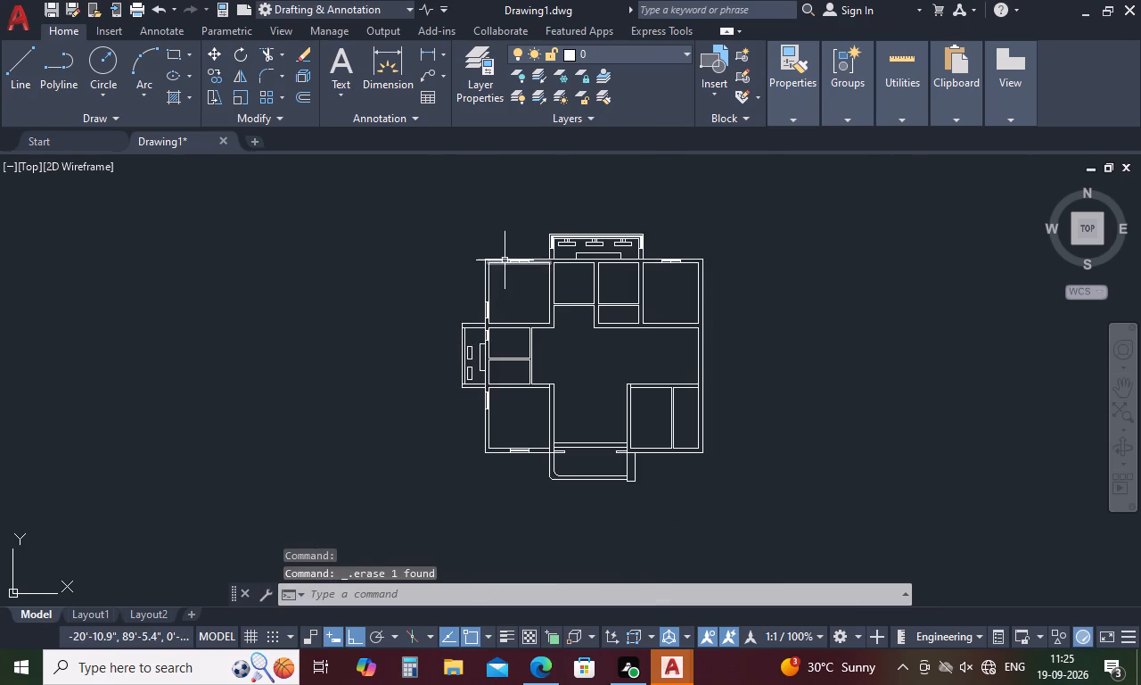
pyautogui.scroll(5, 506, 260)
pyautogui.click(595, 279)
pyautogui.press('Delete')
# Draw a short vertical line across the front wall at its midpoint, between the two lower rooms.
pyautogui.scroll(-5, 554, 321)
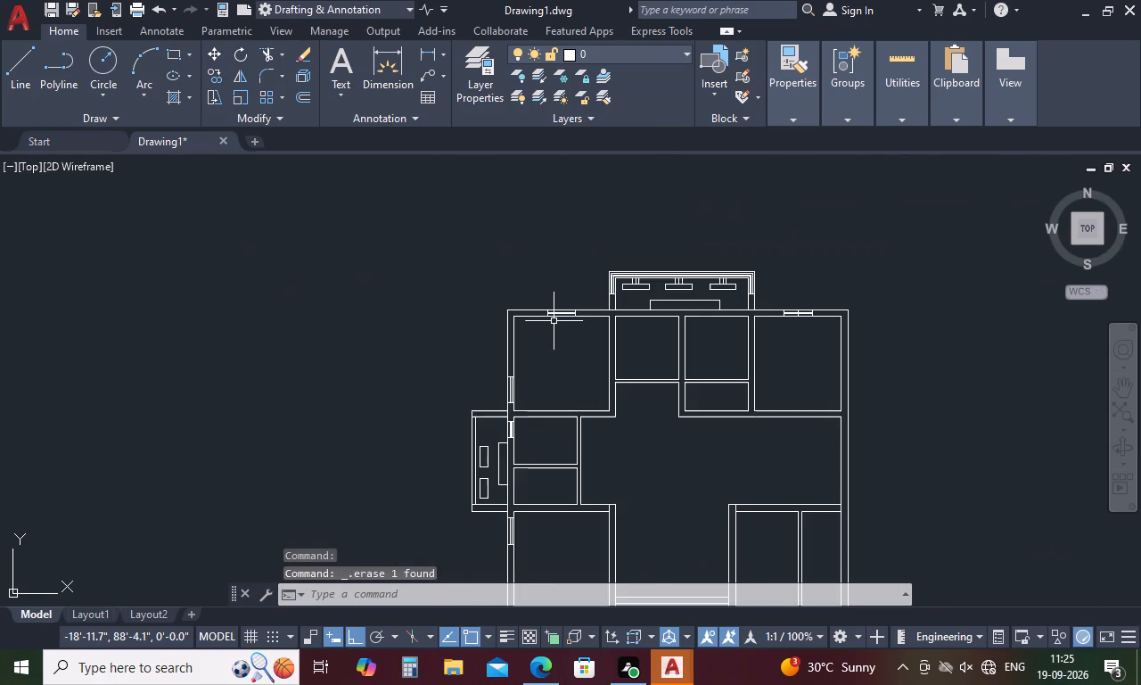
pyautogui.scroll(-3, 554, 321)
pyautogui.scroll(2, 554, 401)
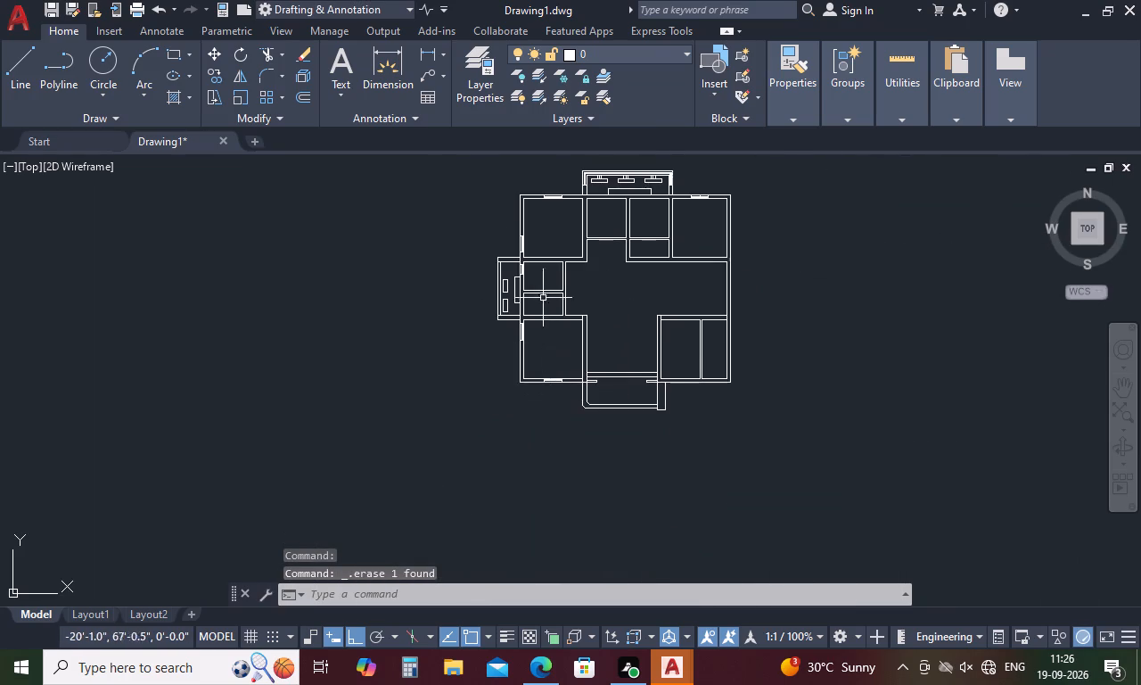
pyautogui.scroll(2, 543, 267)
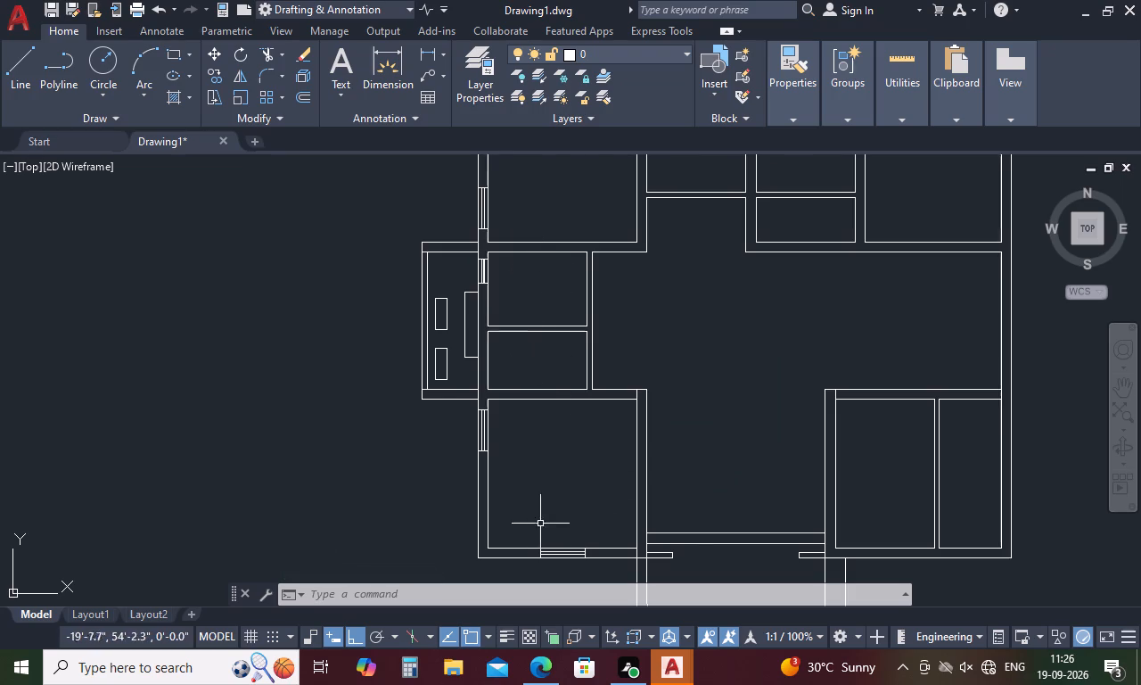
pyautogui.scroll(-1, 492, 404)
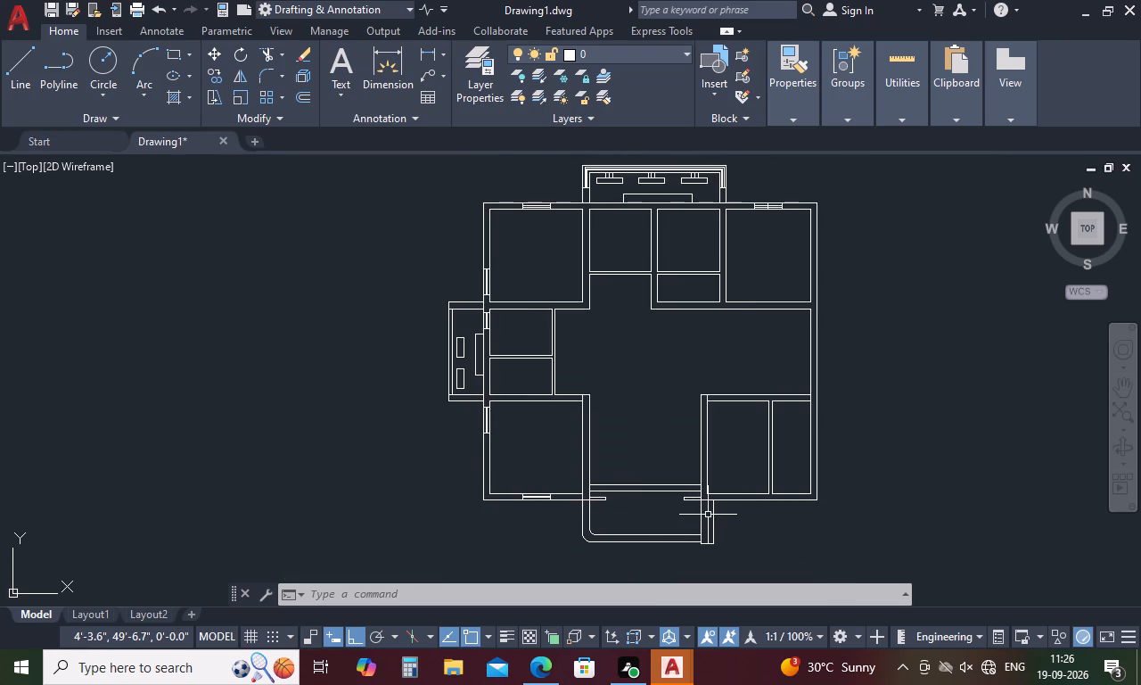
pyautogui.scroll(1, 693, 494)
pyautogui.write('l')
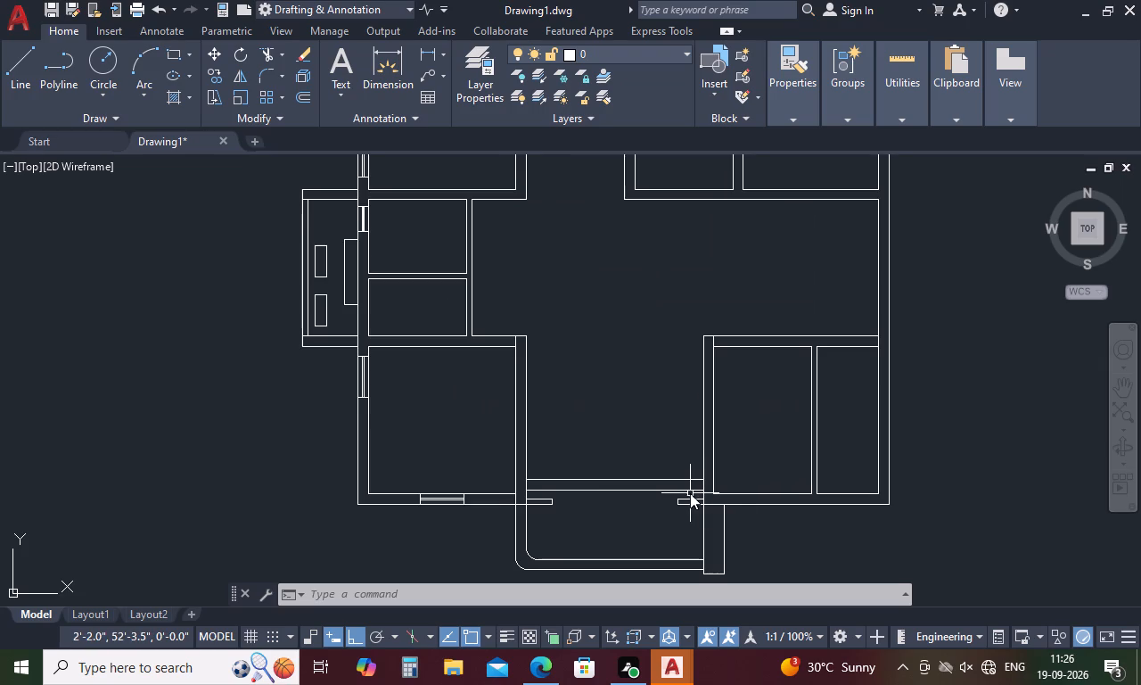
pyautogui.press('space')
pyautogui.scroll(1, 612, 478)
pyautogui.click(612, 478)
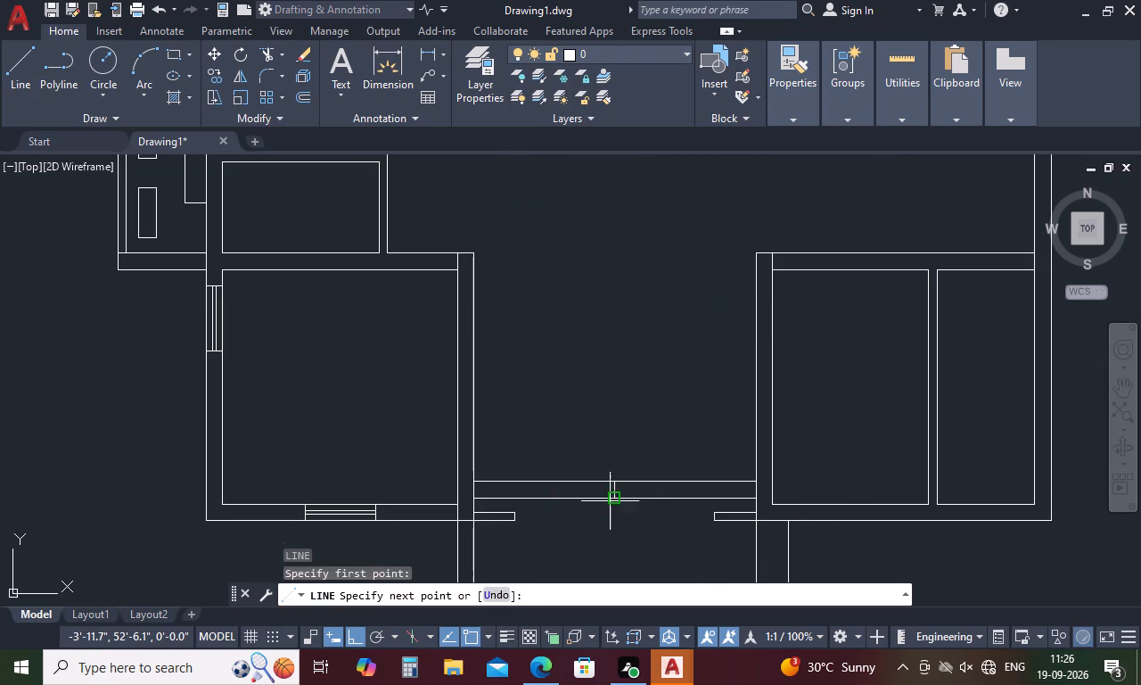
pyautogui.click(610, 501)
pyautogui.press('space')
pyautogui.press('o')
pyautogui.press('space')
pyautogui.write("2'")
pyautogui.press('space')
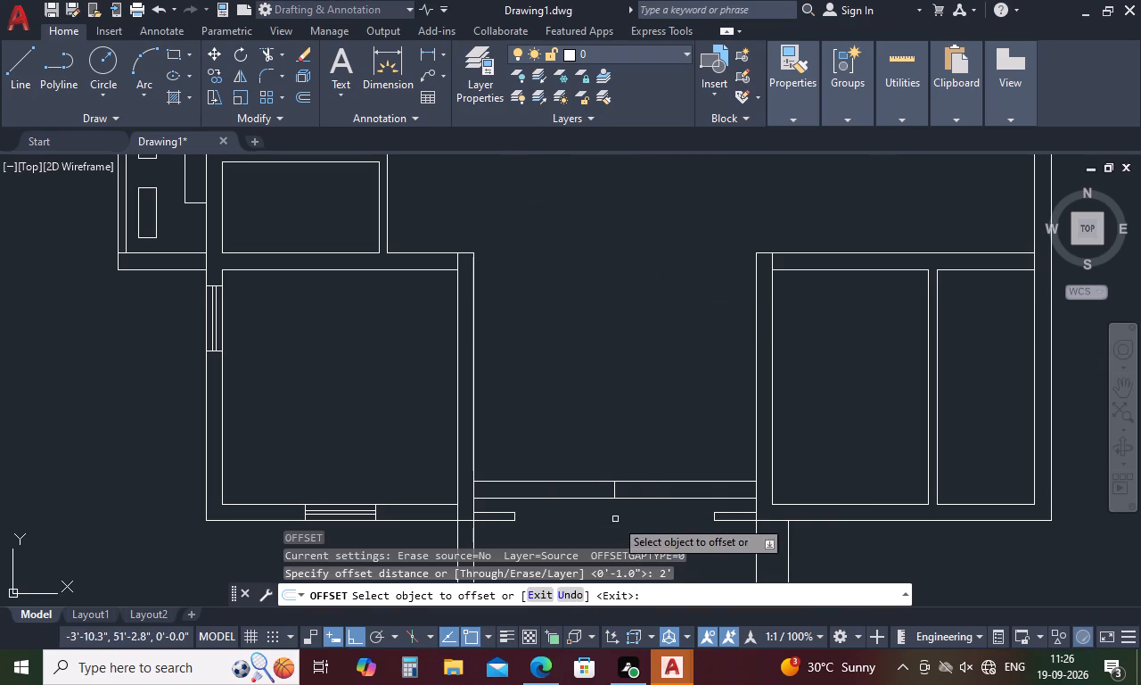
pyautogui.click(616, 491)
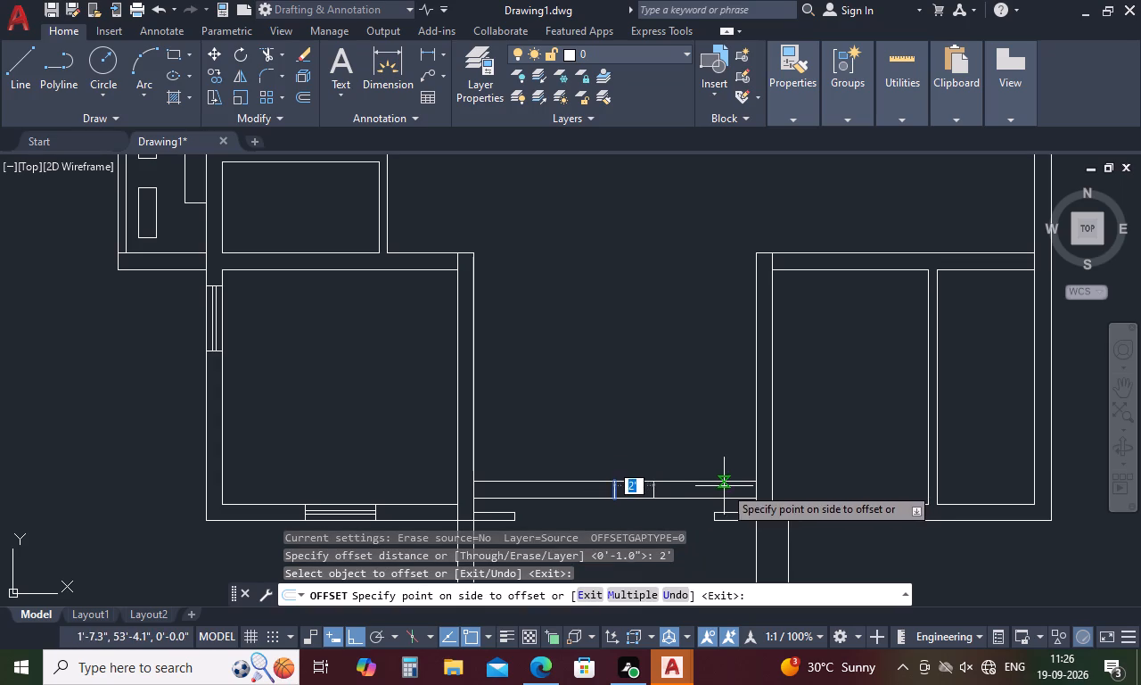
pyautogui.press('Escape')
# Offset the front wall's short midpoint line 4' to each side to mark the window's ends.
pyautogui.write('o')
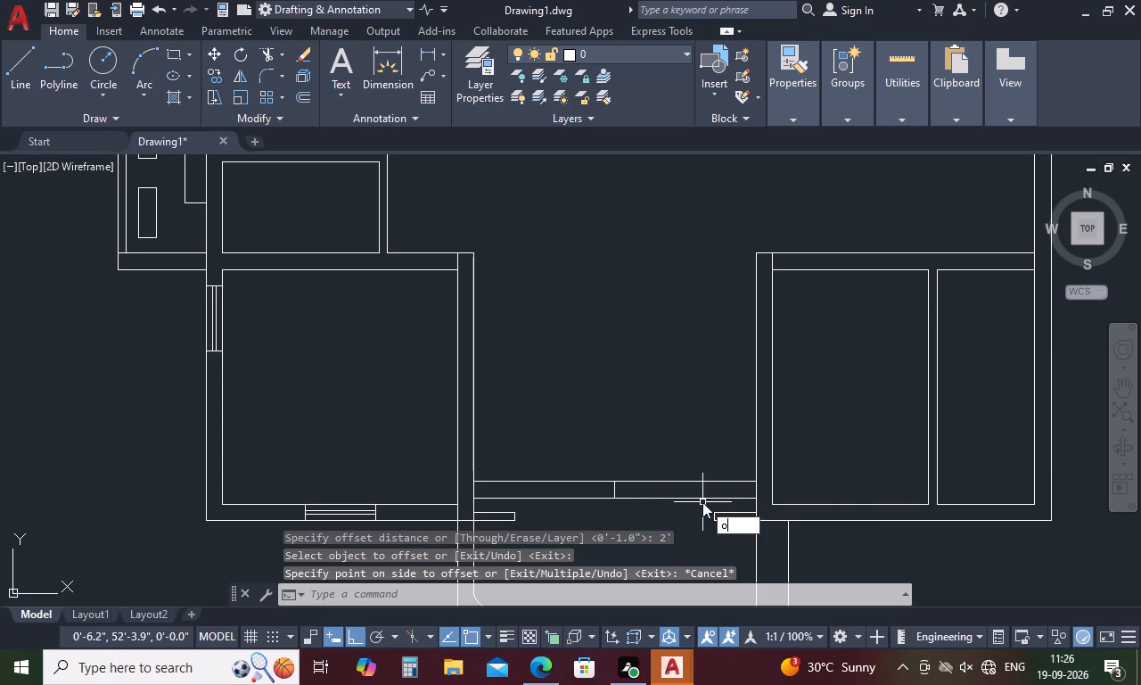
pyautogui.press('space')
pyautogui.write("4'")
pyautogui.press('space')
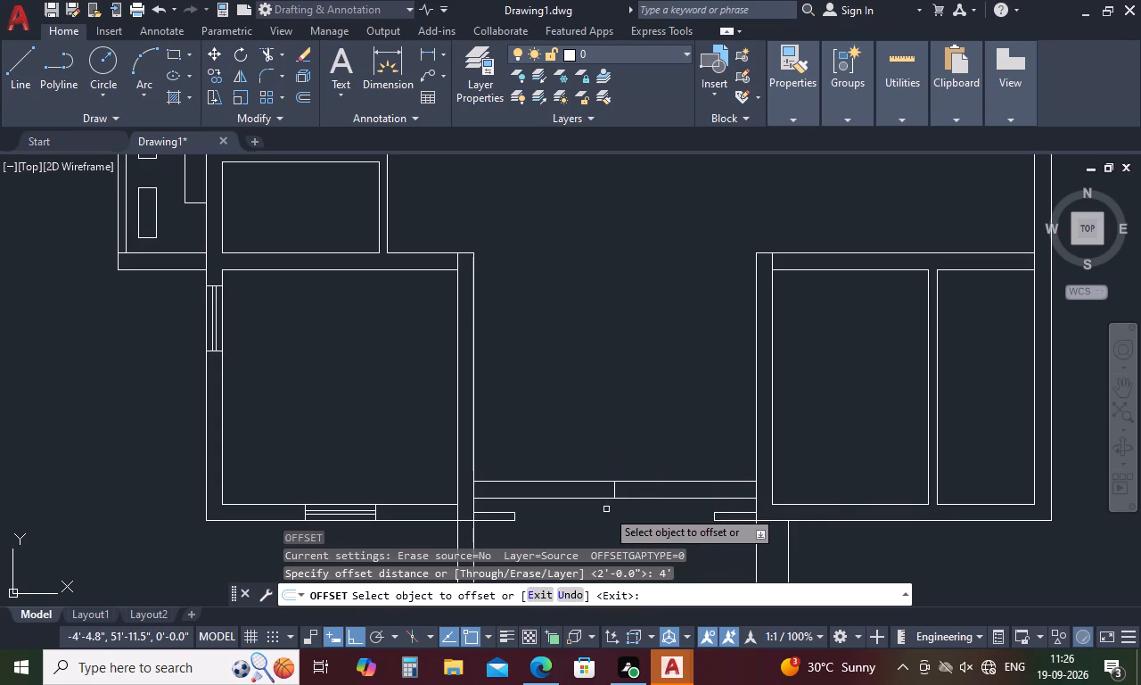
pyautogui.click(614, 490)
pyautogui.click(718, 492)
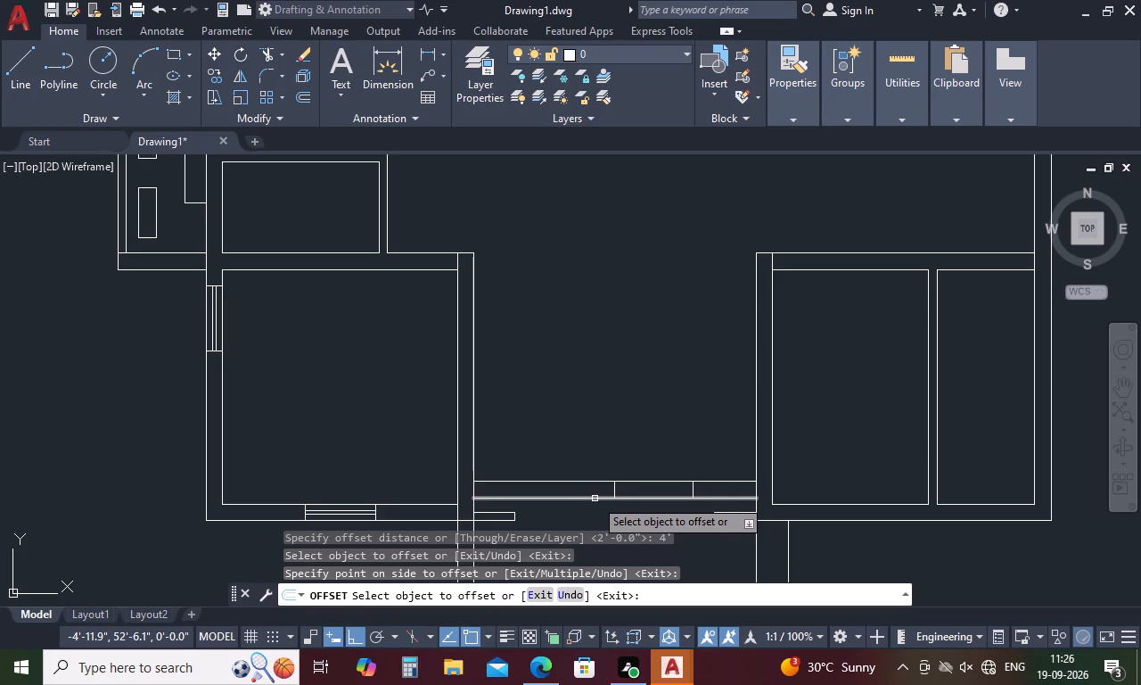
pyautogui.click(614, 486)
pyautogui.click(479, 512)
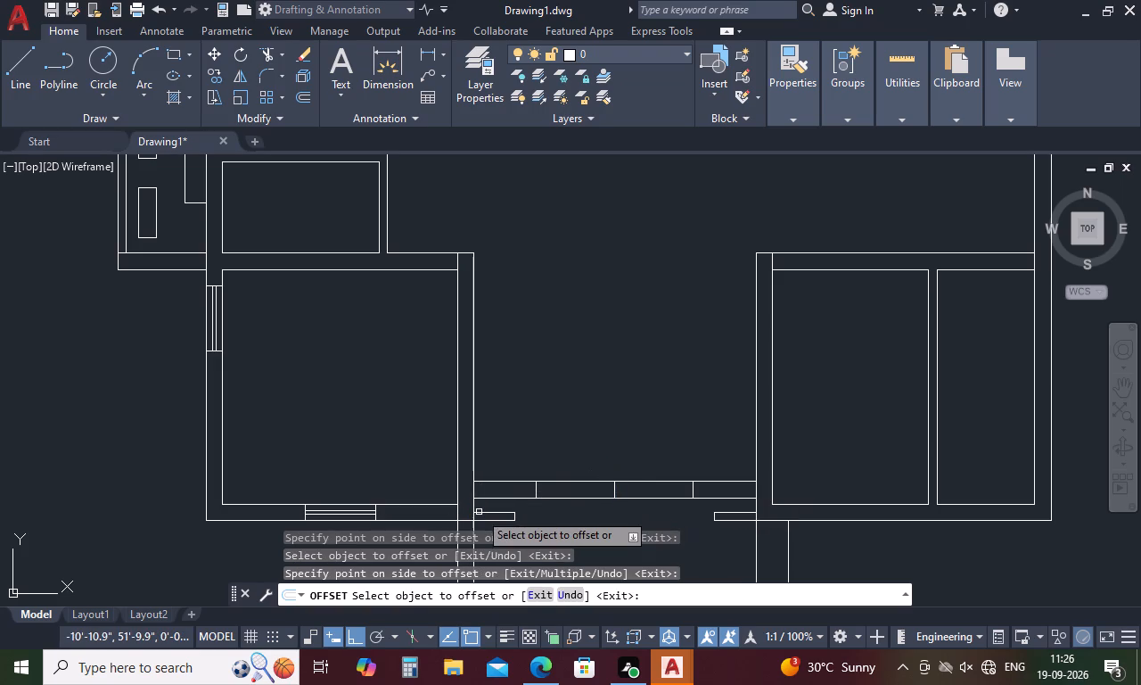
pyautogui.press('Escape')
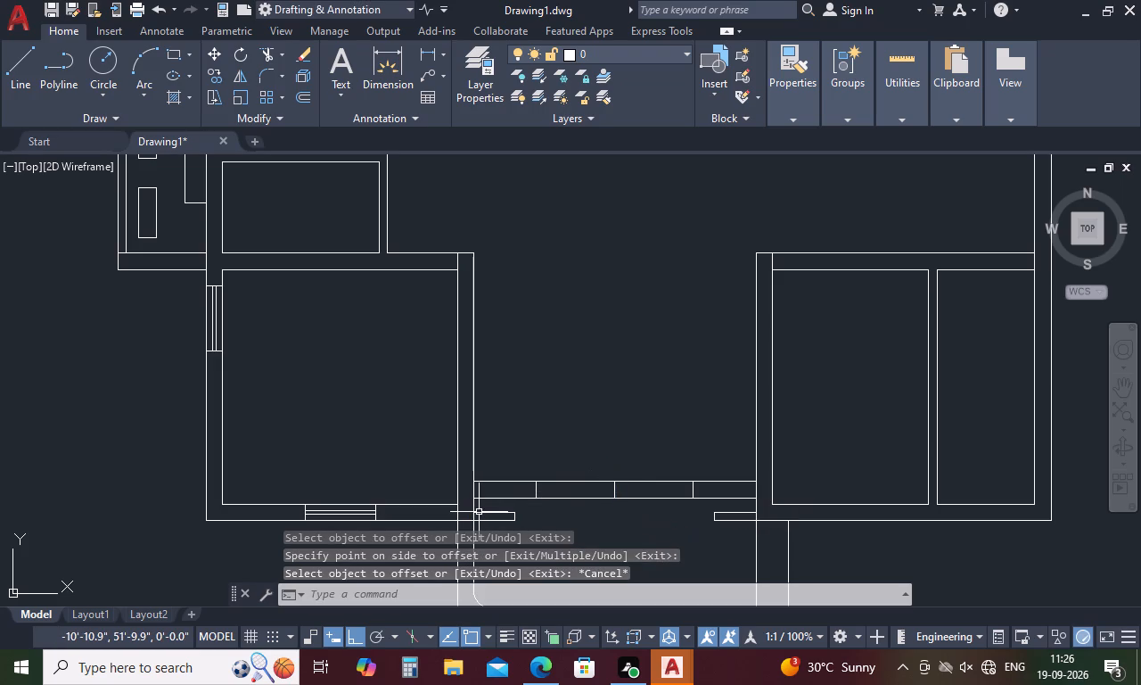
# Draw a horizontal line midway through the front wall between the two end marks of the wide window.
pyautogui.write('l')
pyautogui.press('space')
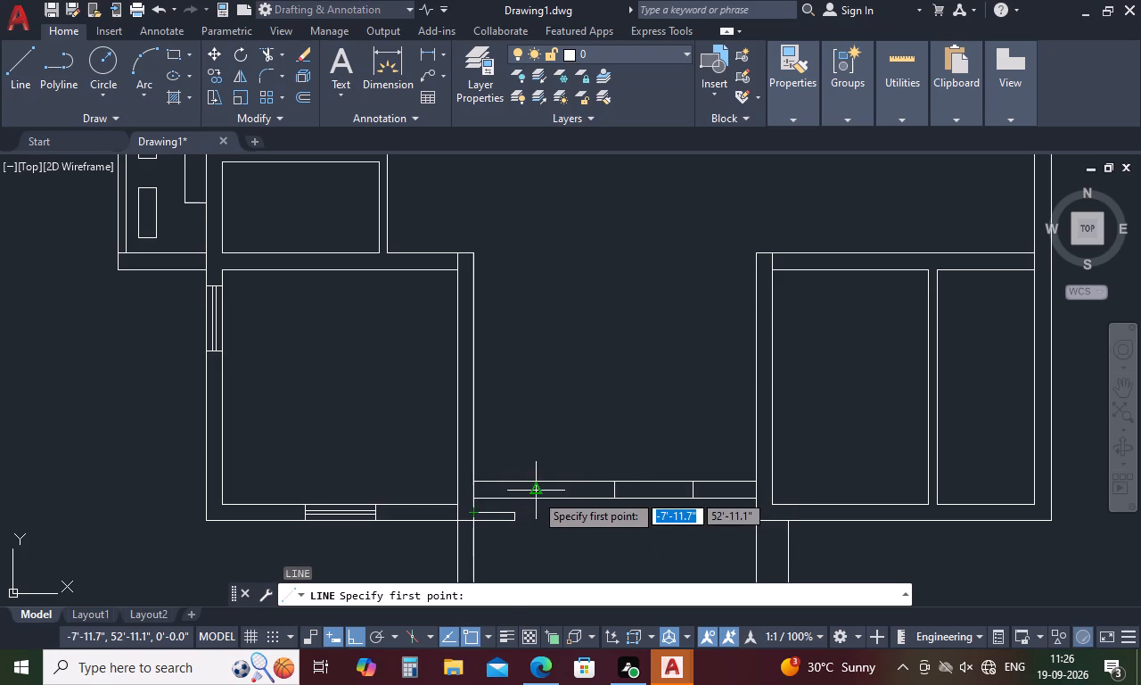
pyautogui.click(535, 493)
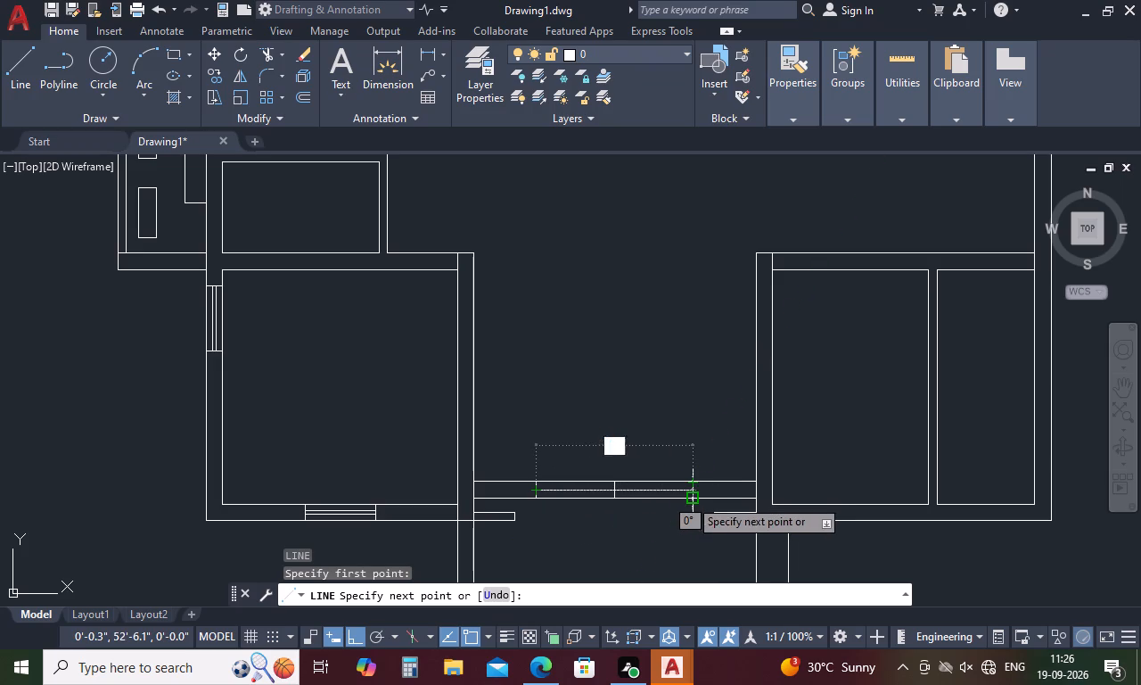
pyautogui.click(694, 488)
pyautogui.press('space')
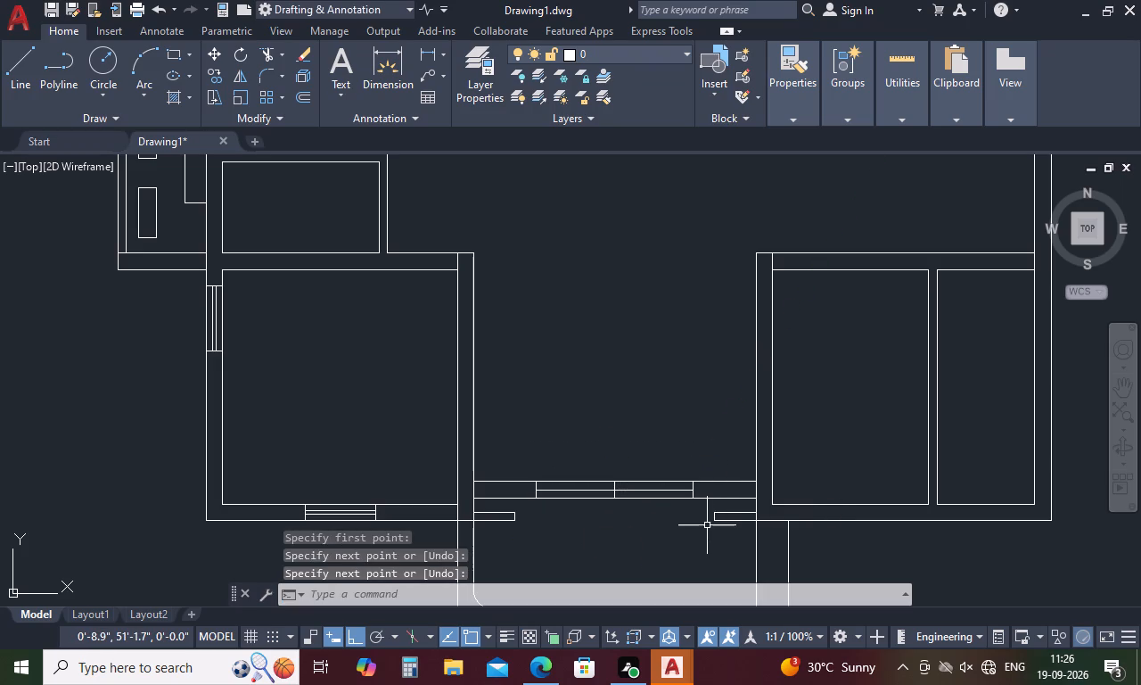
# Offset the wide front window's horizontal centre line 1" to each side to form the glazing lines.
pyautogui.write('o 1')
pyautogui.press('space')
pyautogui.scroll(4, 636, 487)
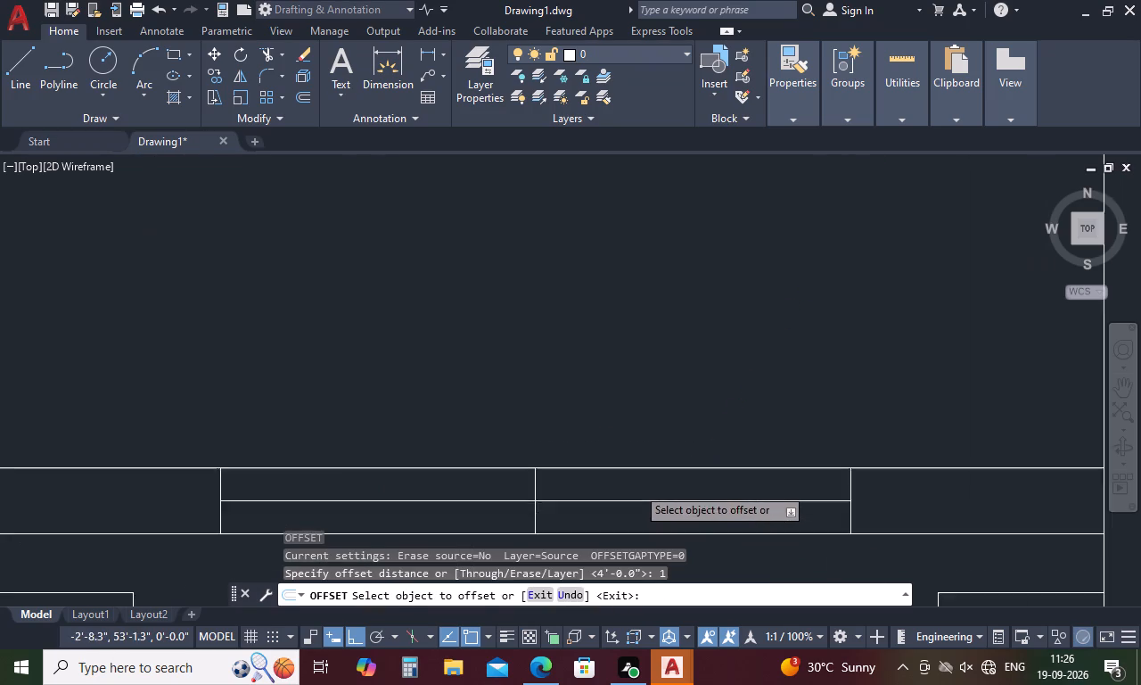
pyautogui.click(631, 508)
pyautogui.click(637, 482)
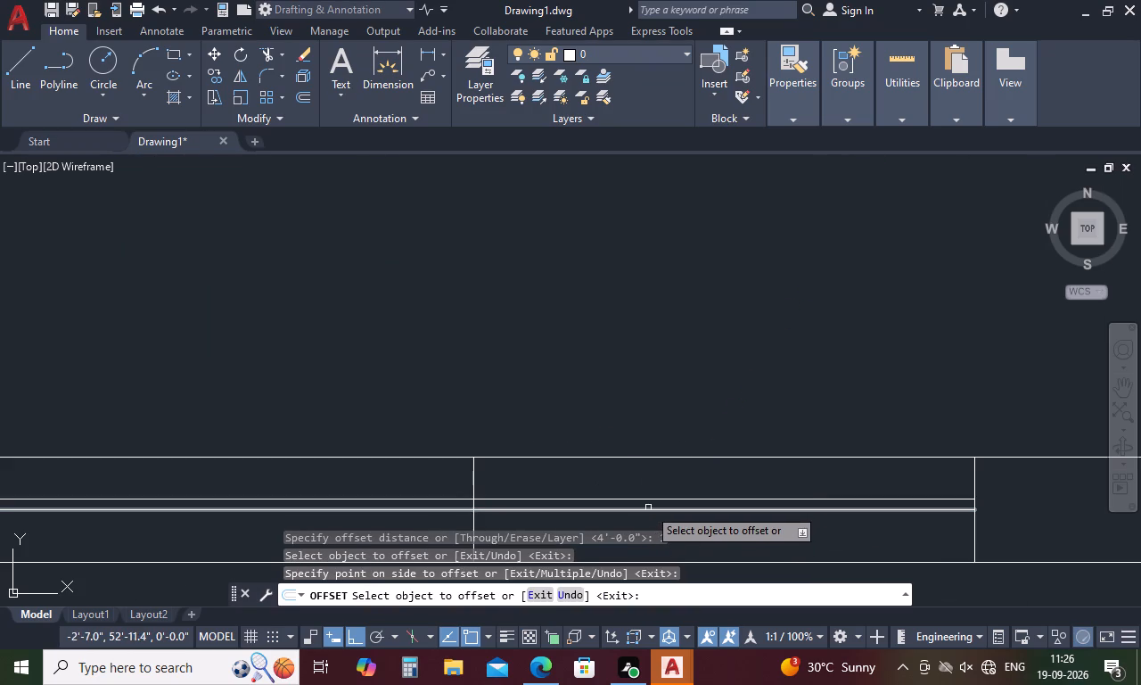
pyautogui.click(648, 508)
pyautogui.moveTo(684, 510); pyautogui.dragTo(685, 520)
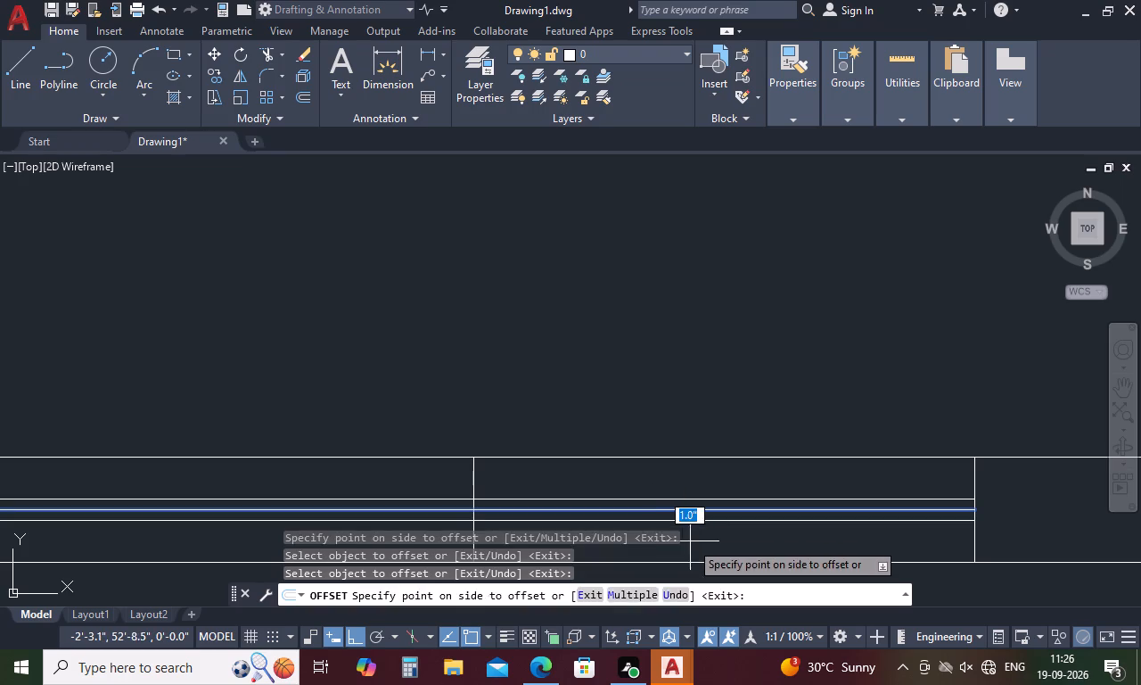
pyautogui.click(691, 545)
pyautogui.scroll(-2, 722, 494)
pyautogui.press('Escape')
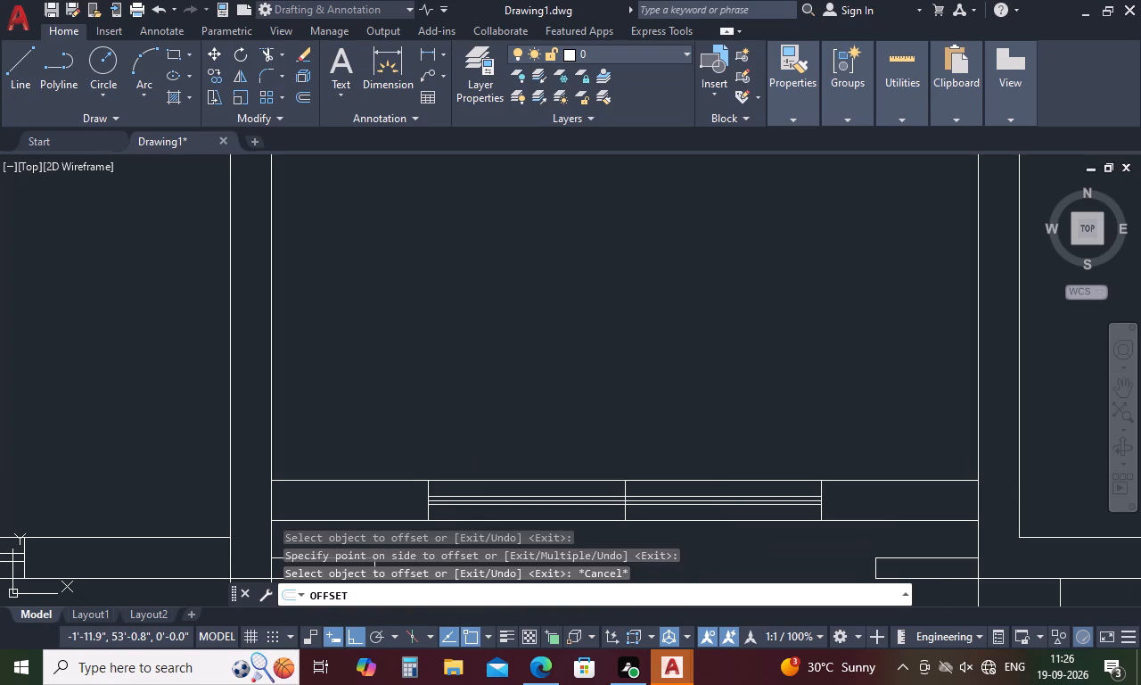
# Delete the wide front window's horizontal centre line and the short vertical line at its midpoint.
pyautogui.scroll(-3, 650, 440)
pyautogui.scroll(5, 635, 463)
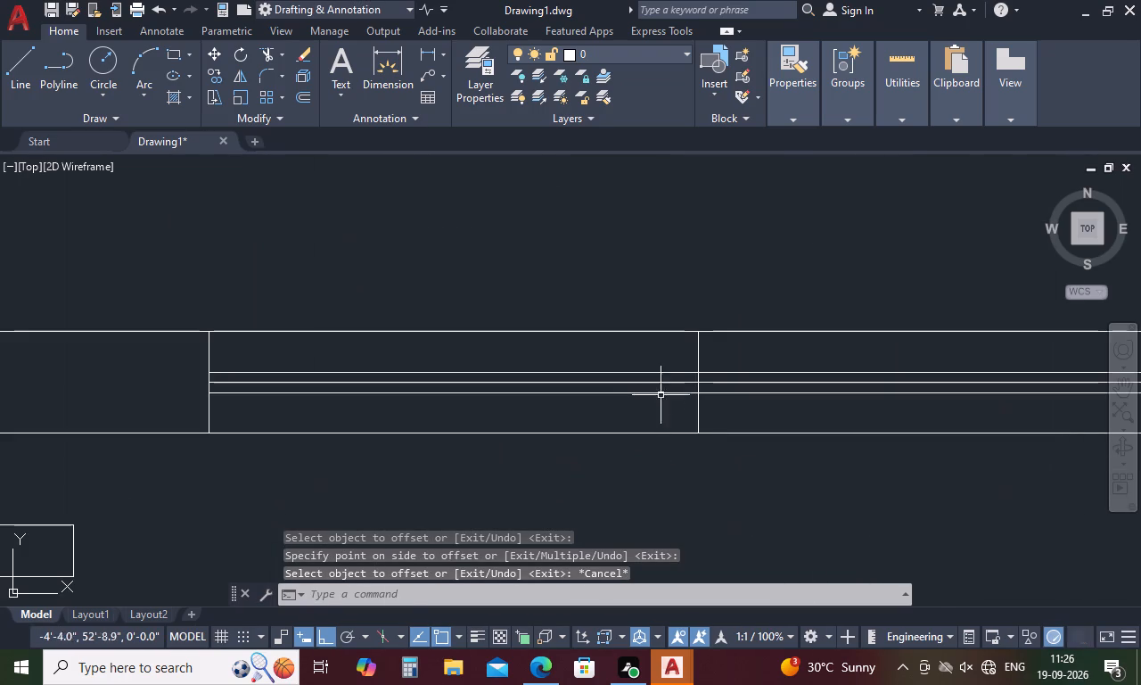
pyautogui.click(681, 381)
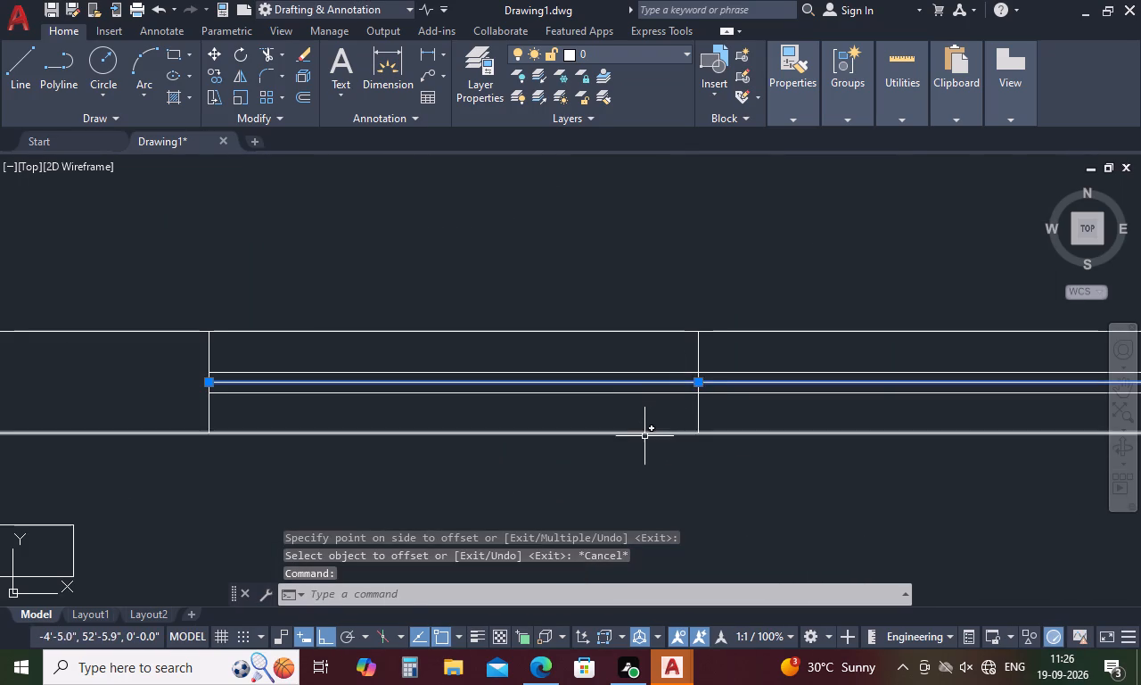
pyautogui.press('Delete')
pyautogui.scroll(-4, 581, 425)
pyautogui.scroll(4, 603, 419)
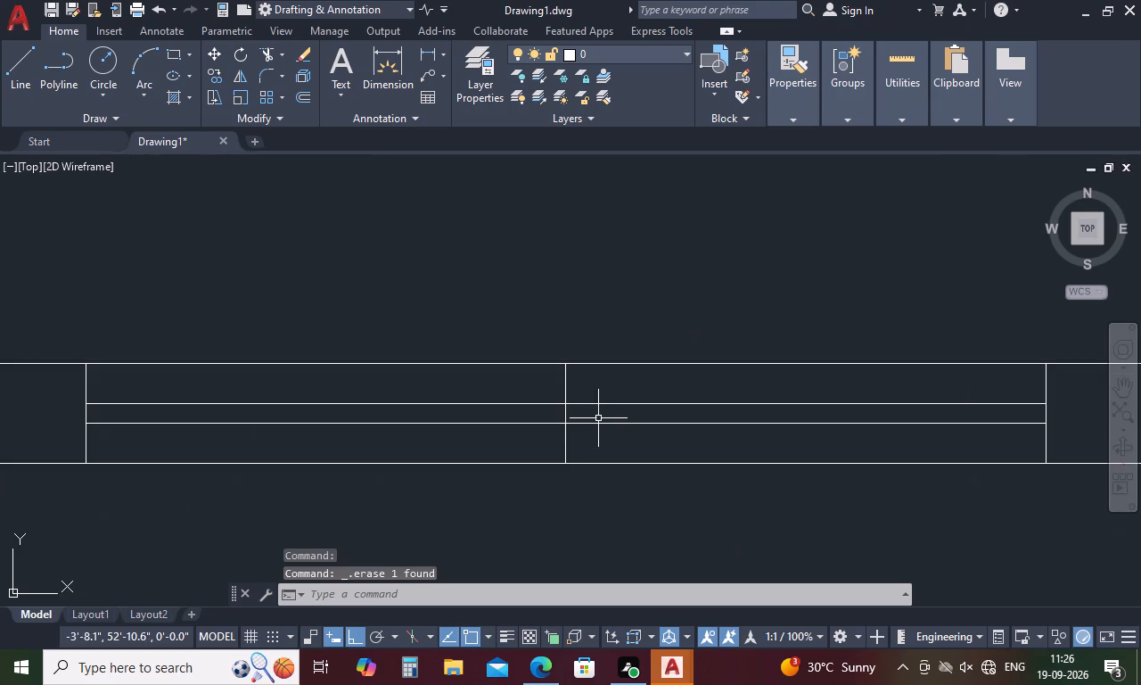
pyautogui.moveTo(593, 442); pyautogui.dragTo(552, 445)
pyautogui.press('Delete')
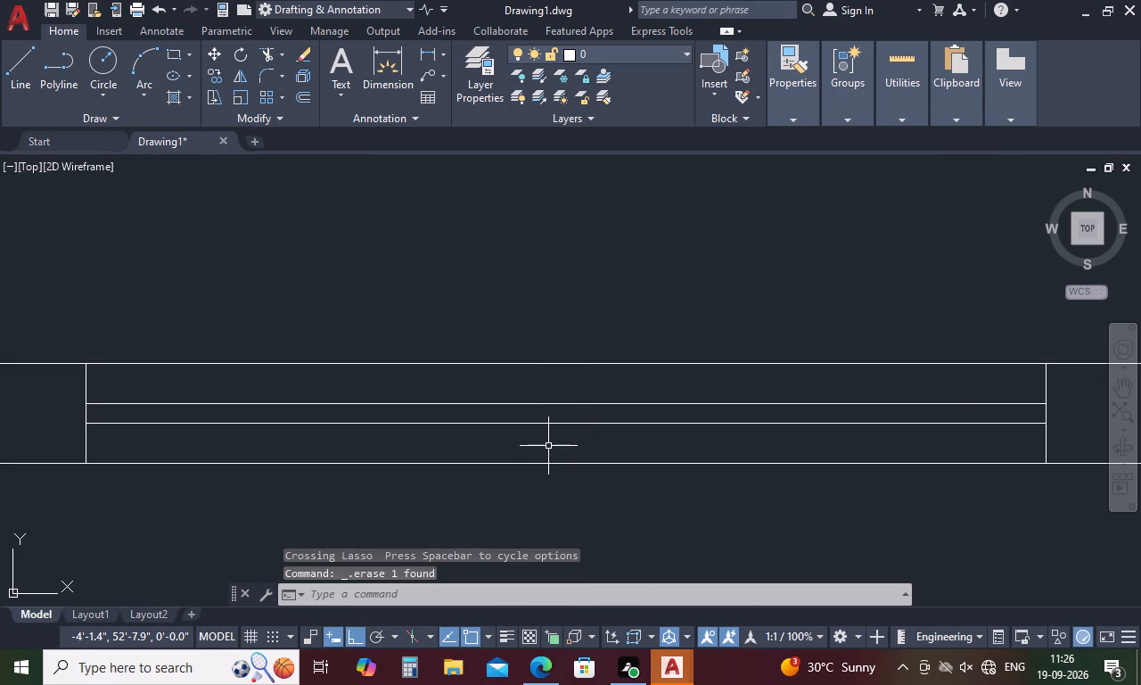
# Draw a short vertical line across the south wall at the midpoint of the wider lower-right room.
pyautogui.scroll(-4, 566, 412)
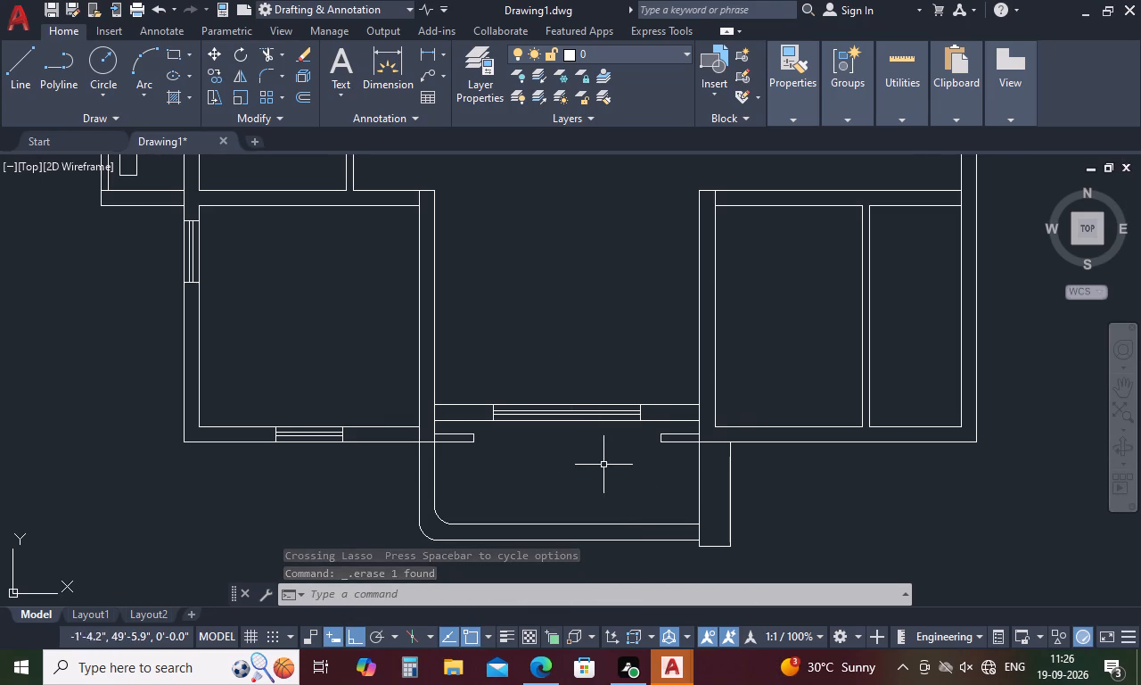
pyautogui.scroll(-2, 595, 458)
pyautogui.scroll(3, 745, 479)
pyautogui.press('l')
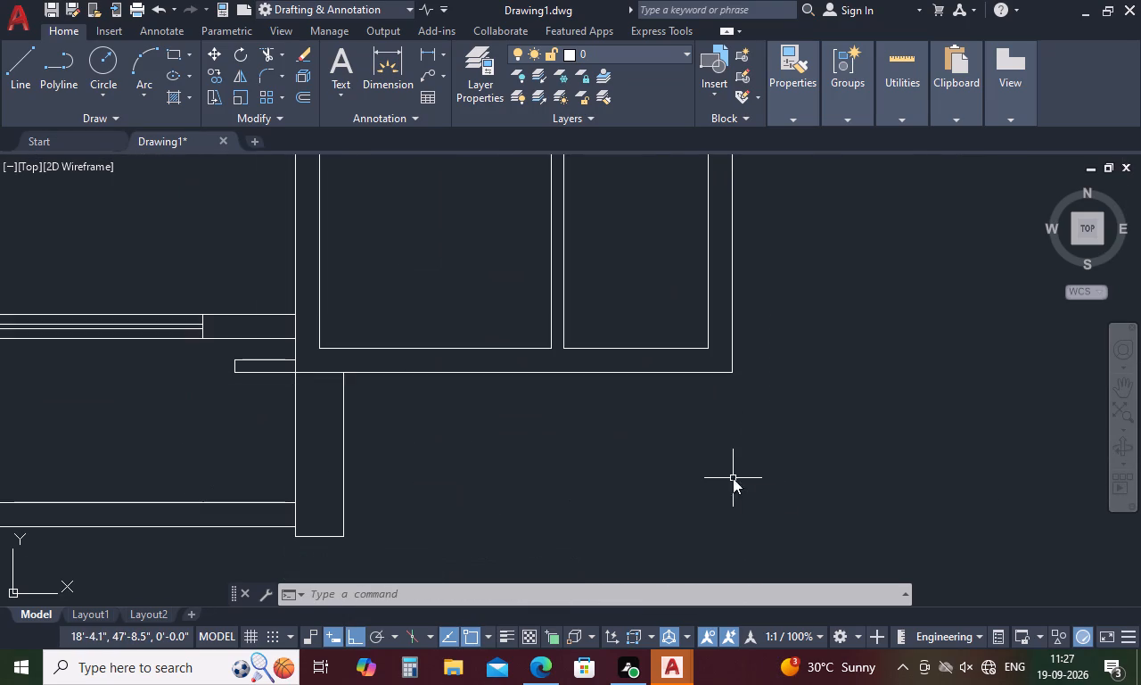
pyautogui.press('space')
pyautogui.click(433, 351)
pyautogui.click(433, 373)
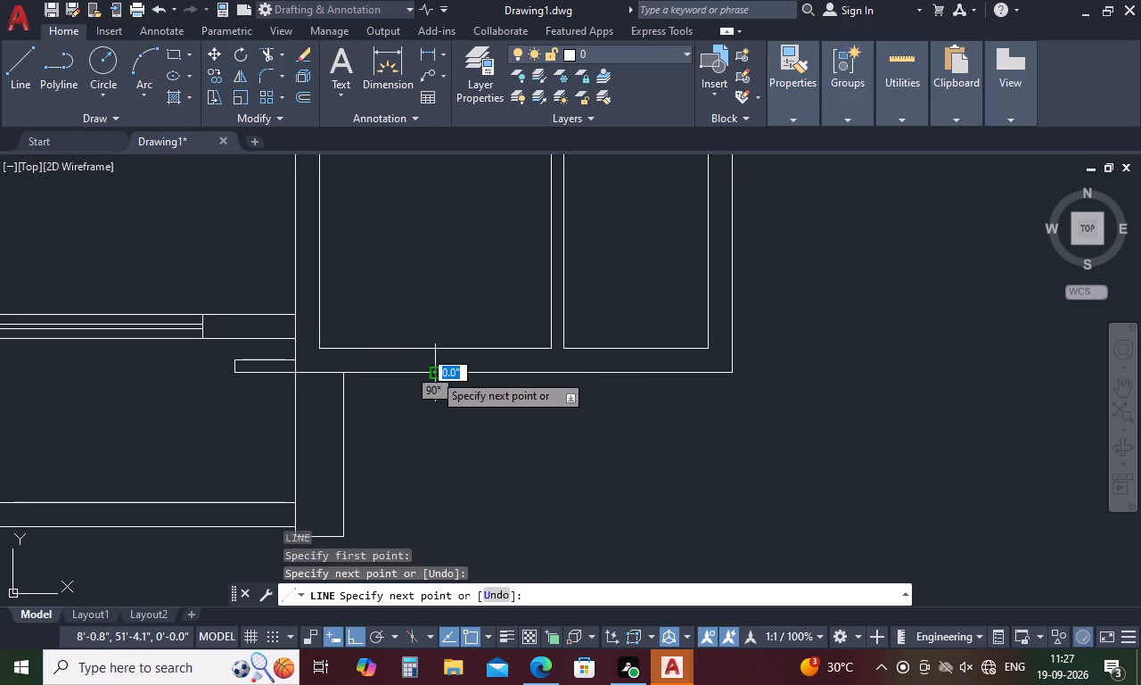
pyautogui.press('space')
# Offset the short midpoint line in the lower-right room's south wall 1.5' to each side as window ends.
pyautogui.write('o')
pyautogui.press('space')
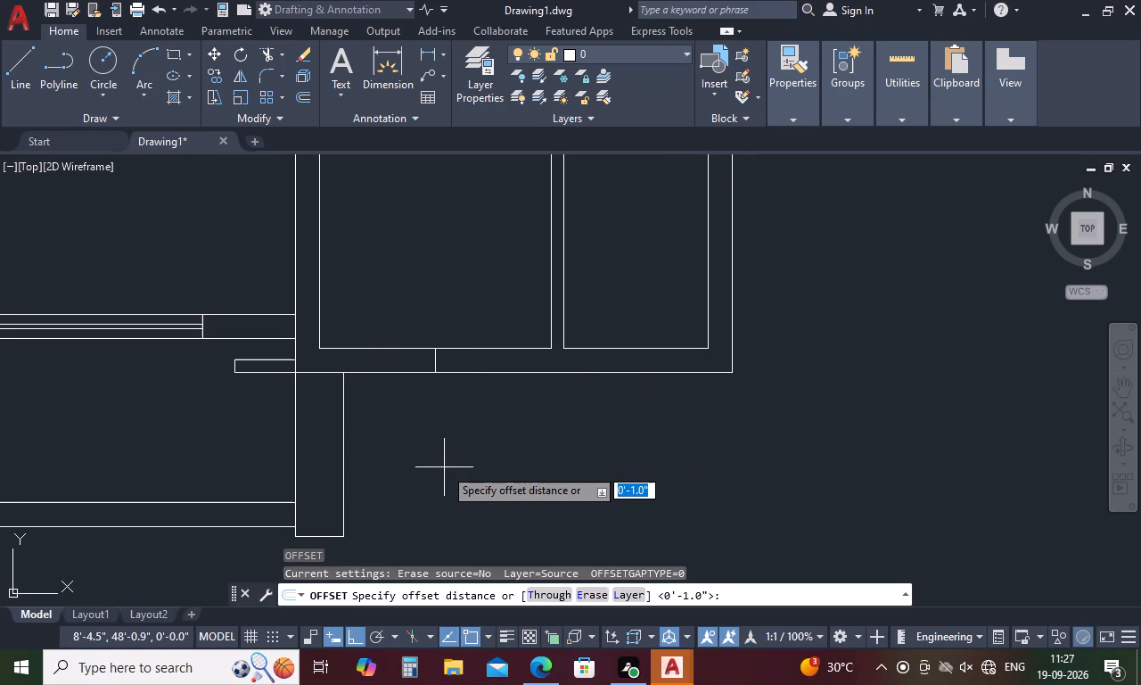
pyautogui.press('1')
pyautogui.write(".5'")
pyautogui.press('space')
pyautogui.click(436, 360)
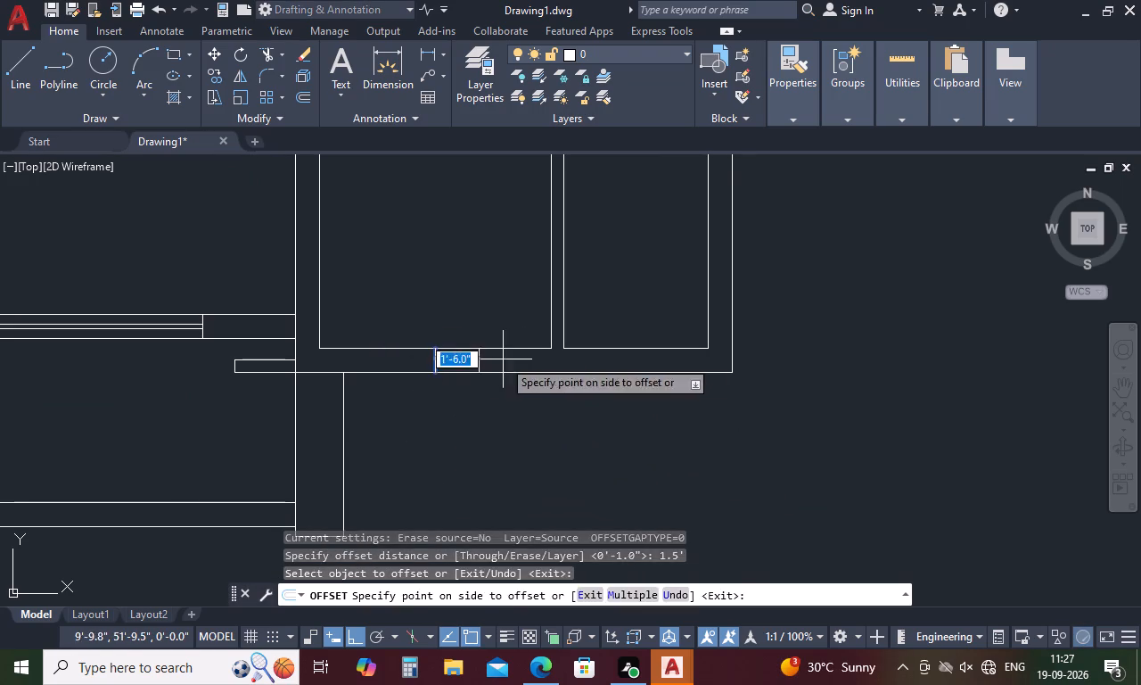
pyautogui.click(523, 359)
pyautogui.click(436, 356)
pyautogui.click(232, 362)
pyautogui.press('space')
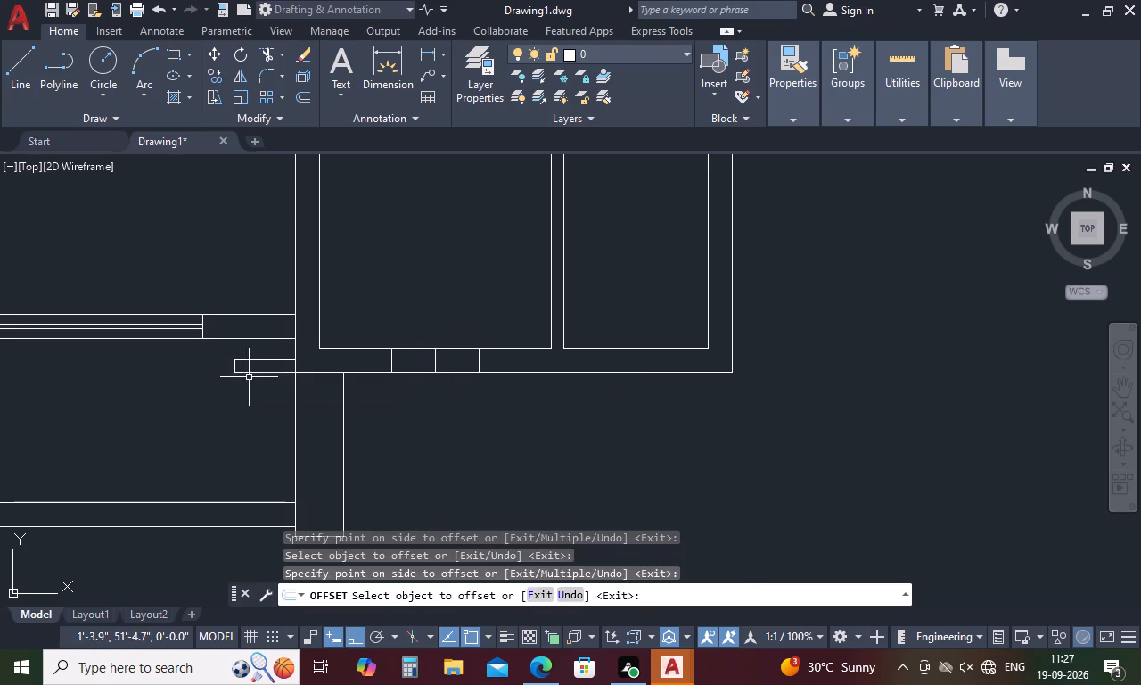
# Draw a horizontal line midway through the south wall between the lower-right room window's two end marks.
pyautogui.write('l')
pyautogui.press('space')
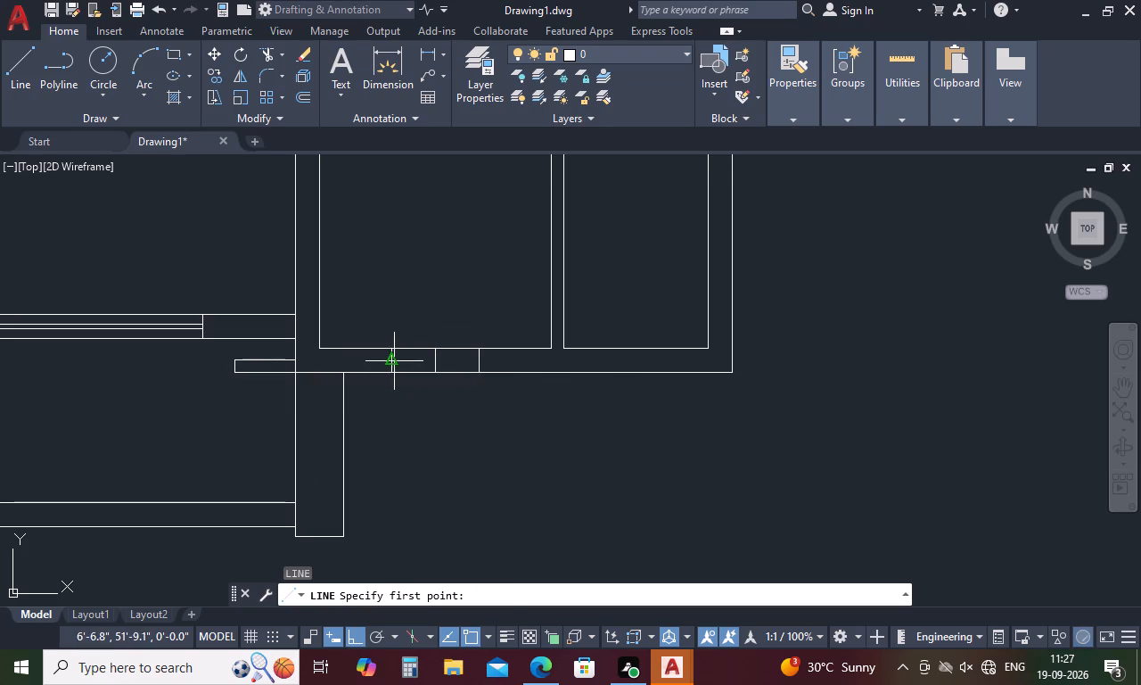
pyautogui.click(394, 361)
pyautogui.click(481, 361)
pyautogui.press('Escape')
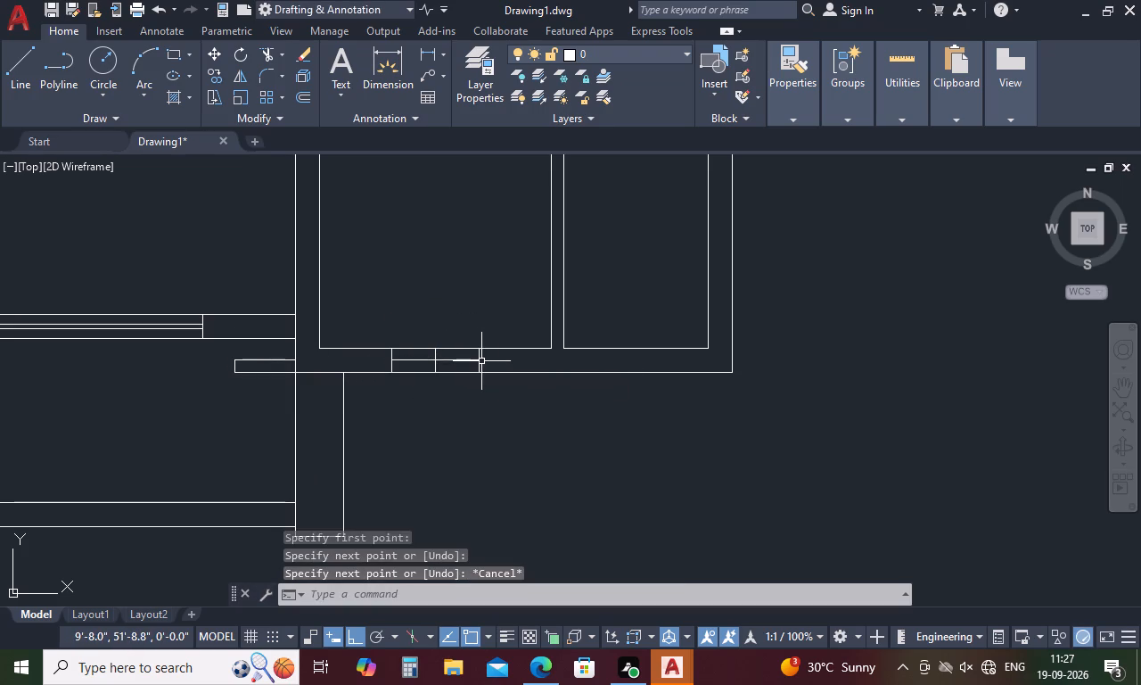
# Offset the lower-right room window's horizontal centre line 1" above and below to form the glazing lines.
pyautogui.write('o 1')
pyautogui.press('space')
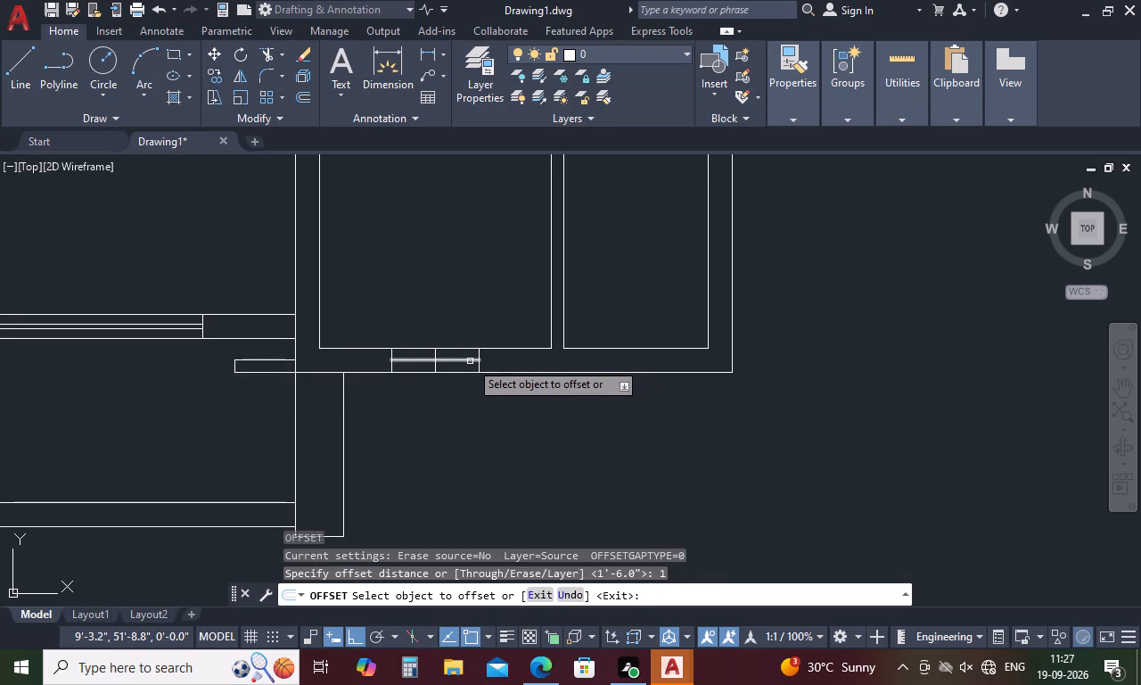
pyautogui.click(470, 361)
pyautogui.click(469, 323)
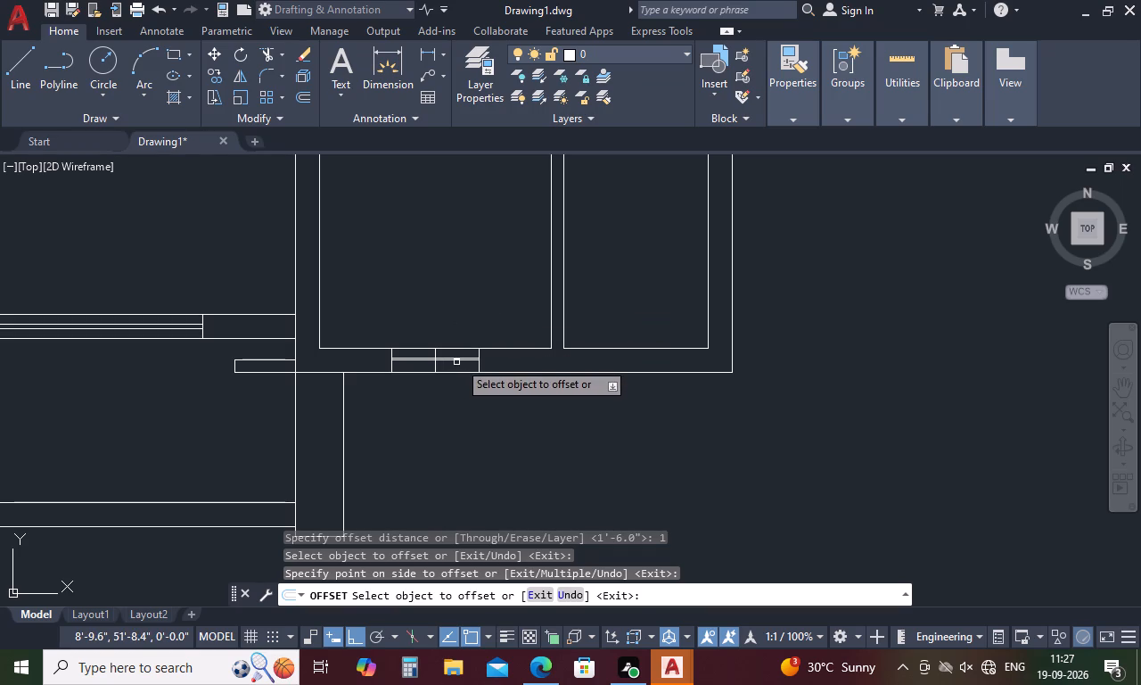
pyautogui.click(459, 360)
pyautogui.click(457, 380)
pyautogui.scroll(4, 447, 363)
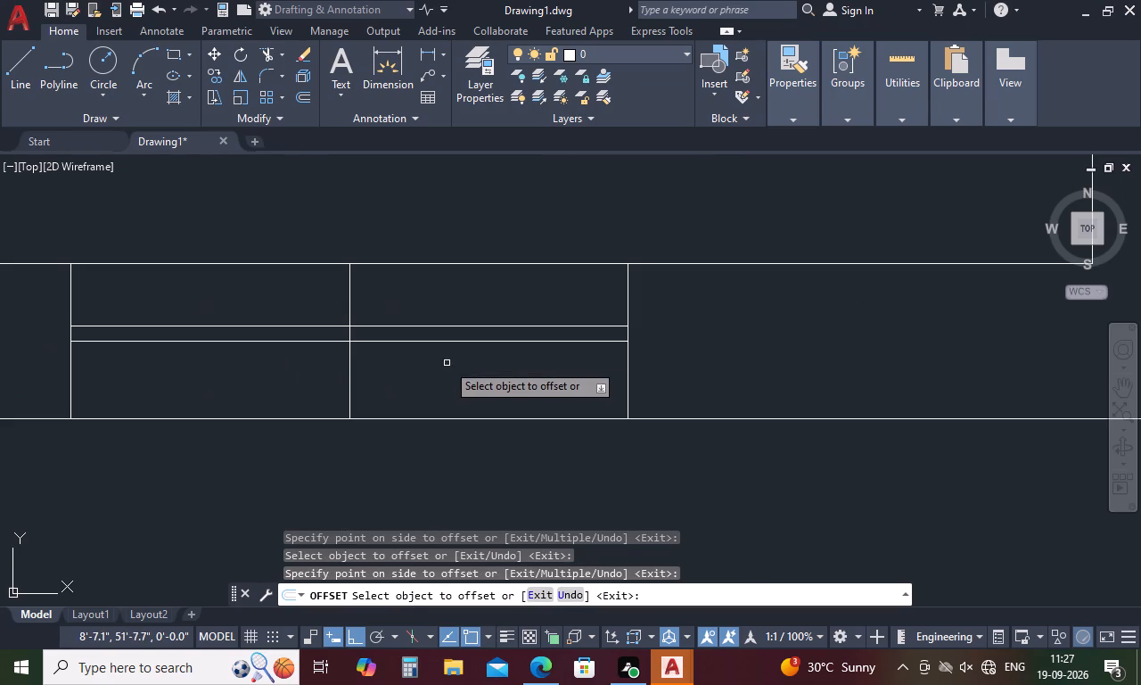
pyautogui.click(467, 341)
pyautogui.click(469, 385)
pyautogui.press('space')
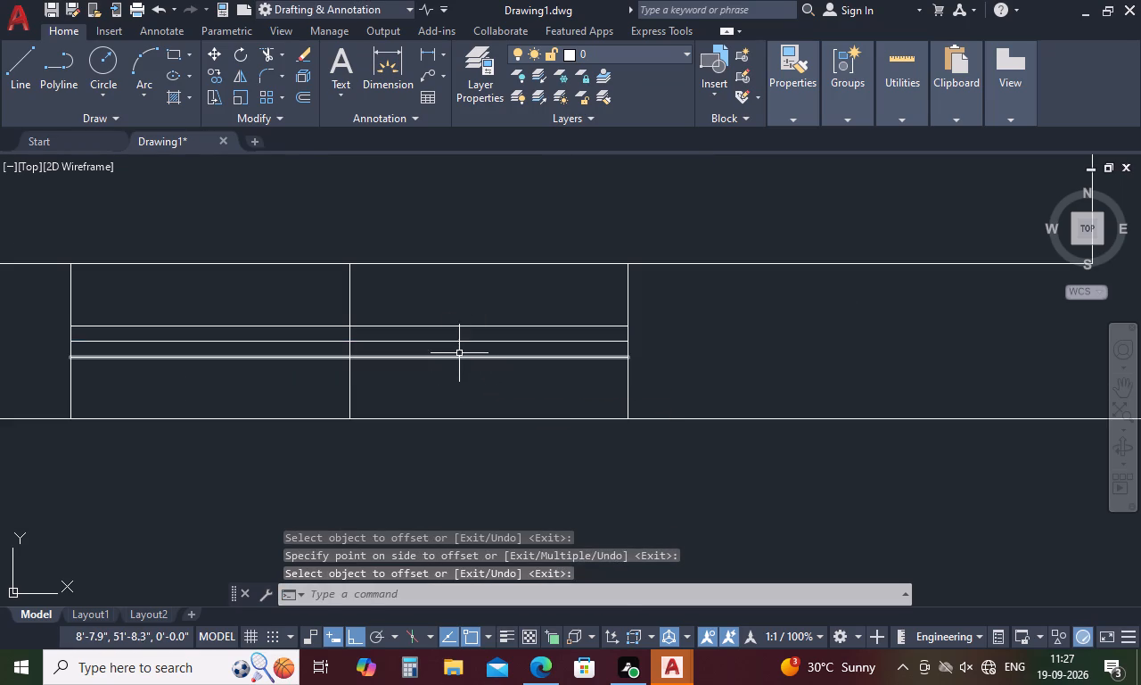
# Delete the lower-right room window's overlapping horizontal centre lines and its short vertical midpoint line.
pyautogui.click(461, 345)
pyautogui.doubleClick(472, 340)
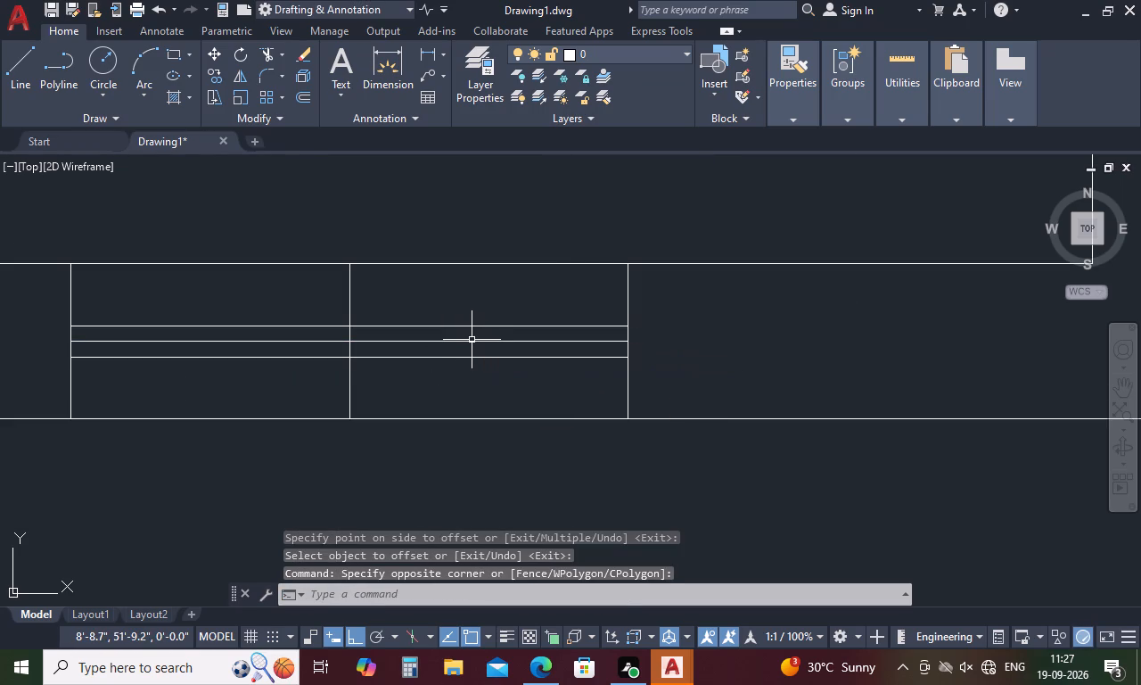
pyautogui.click(473, 340)
pyautogui.press('Delete')
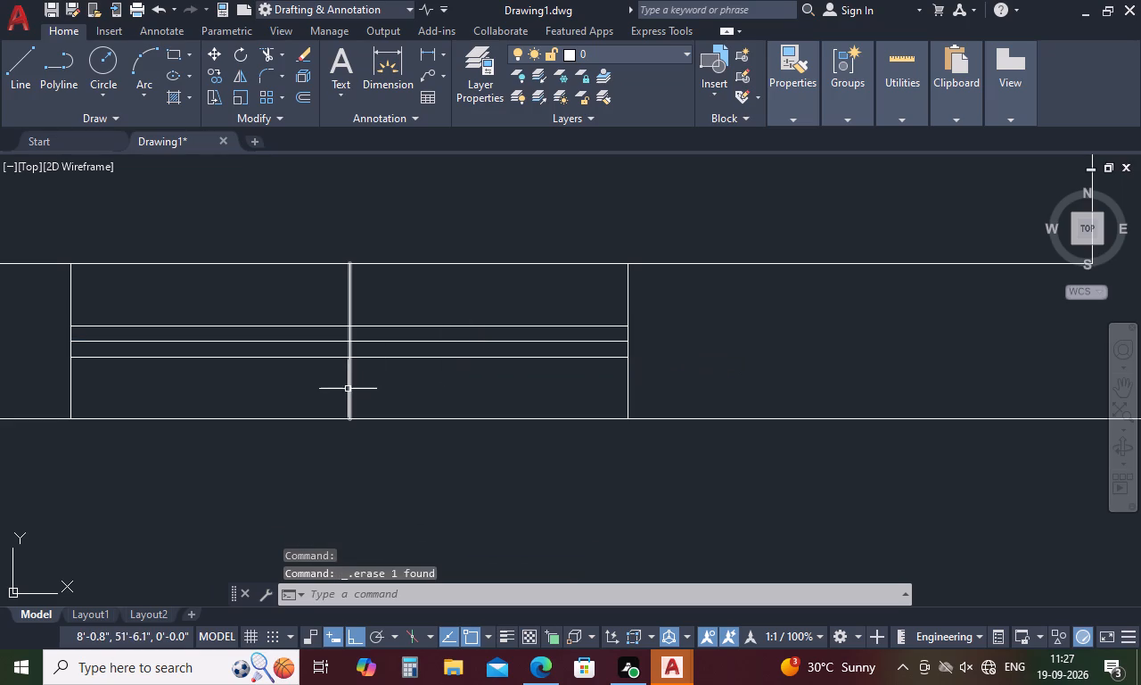
pyautogui.click(349, 387)
pyautogui.press('Delete')
pyautogui.click(384, 341)
pyautogui.press('Delete')
# Extend the narrow lower-right room's north and south inner wall lines to the outer face of the east wall.
pyautogui.scroll(-5, 365, 401)
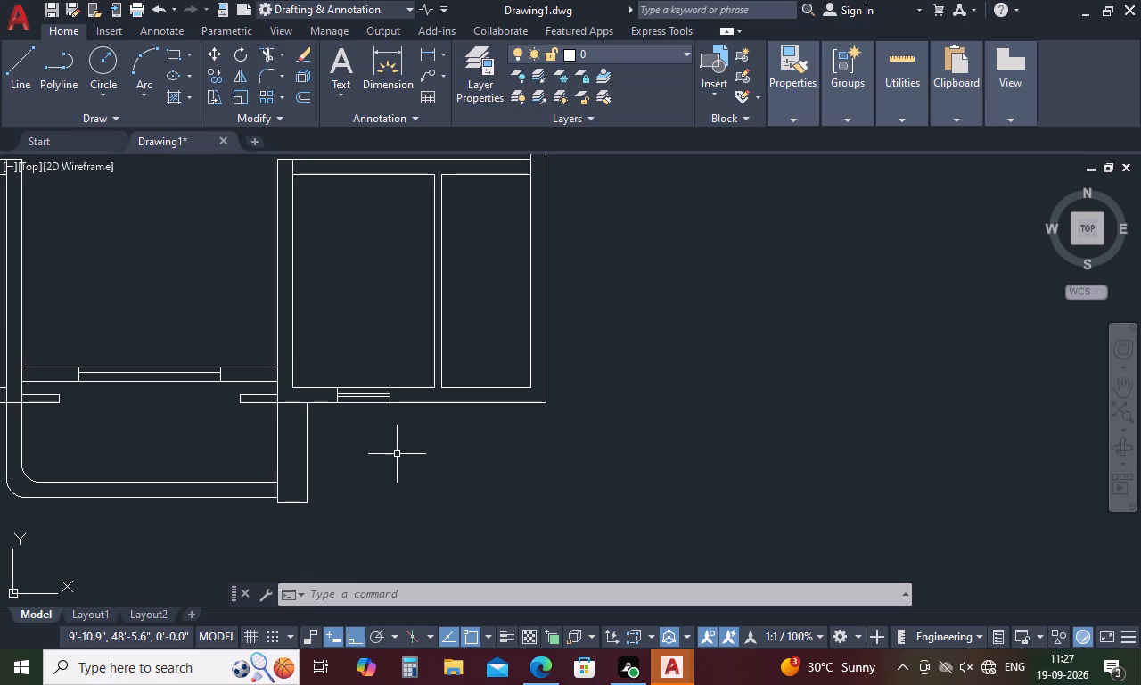
pyautogui.press('Escape')
pyautogui.write('ex')
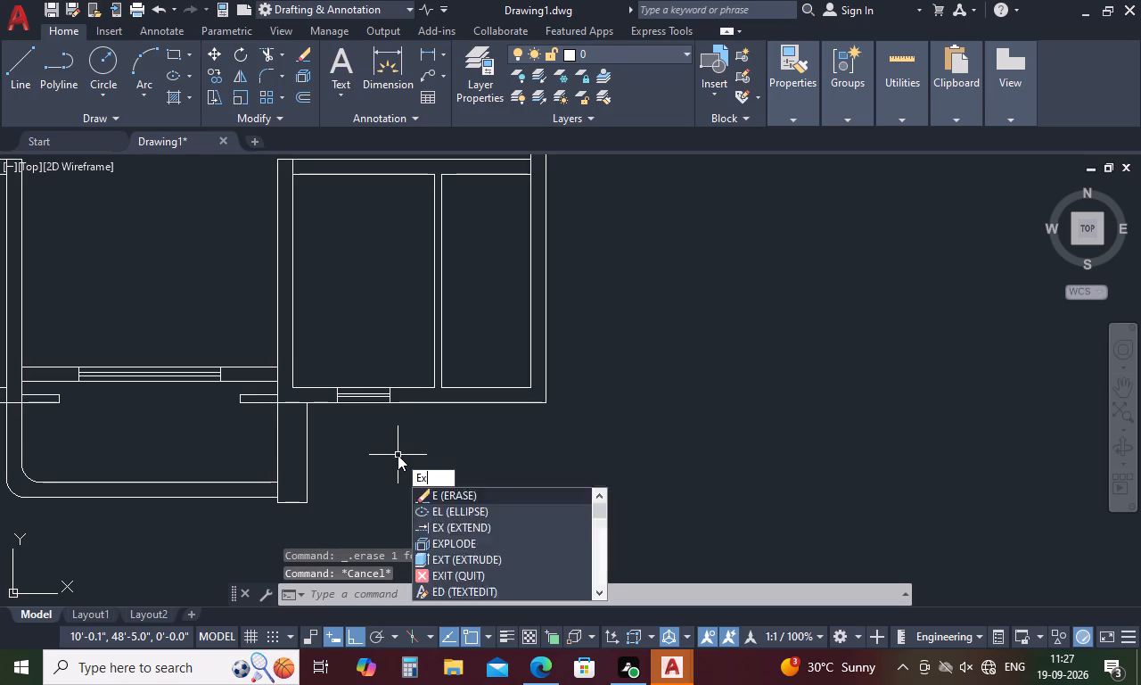
pyautogui.press('space')
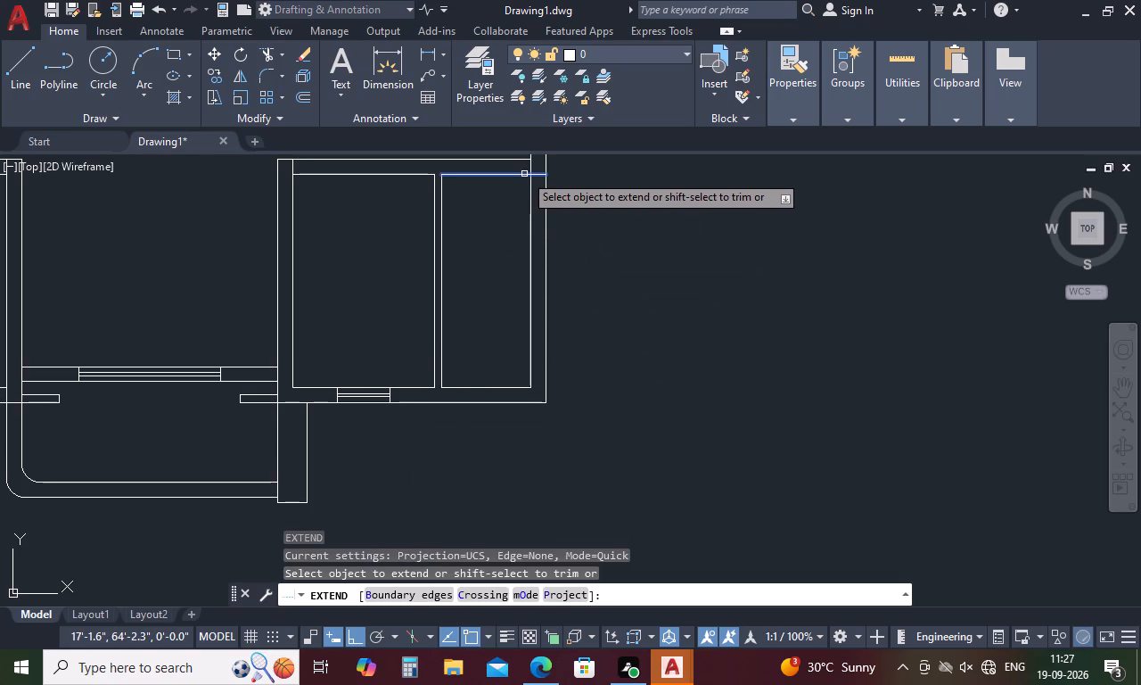
pyautogui.click(524, 174)
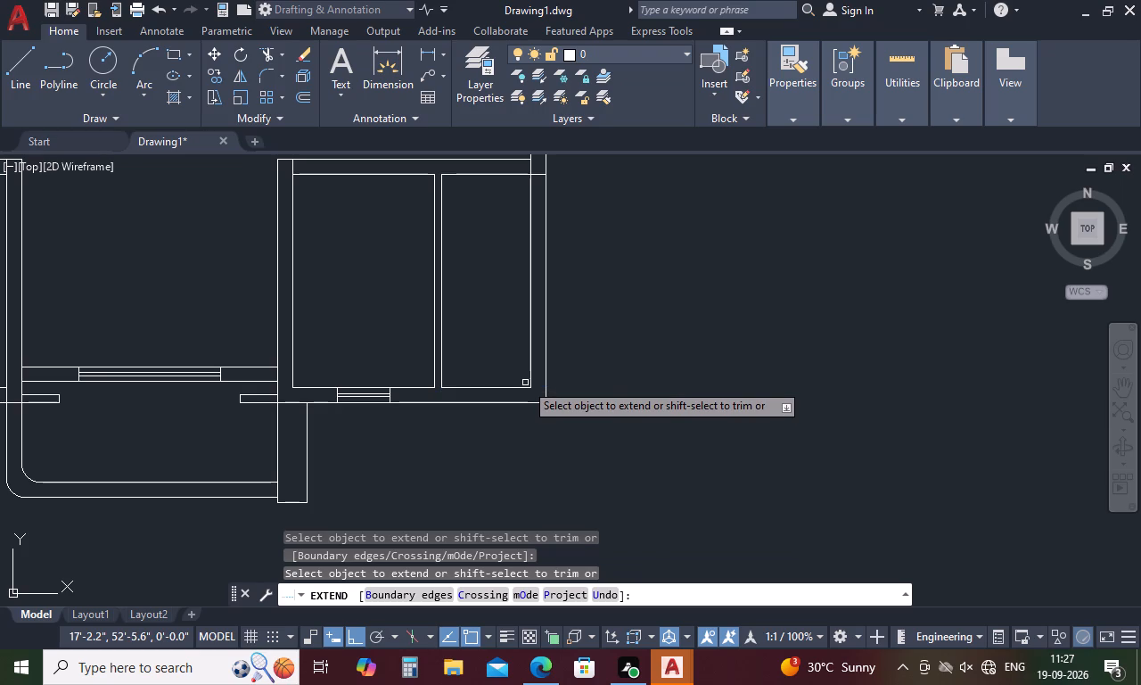
pyautogui.click(524, 389)
pyautogui.scroll(-3, 557, 444)
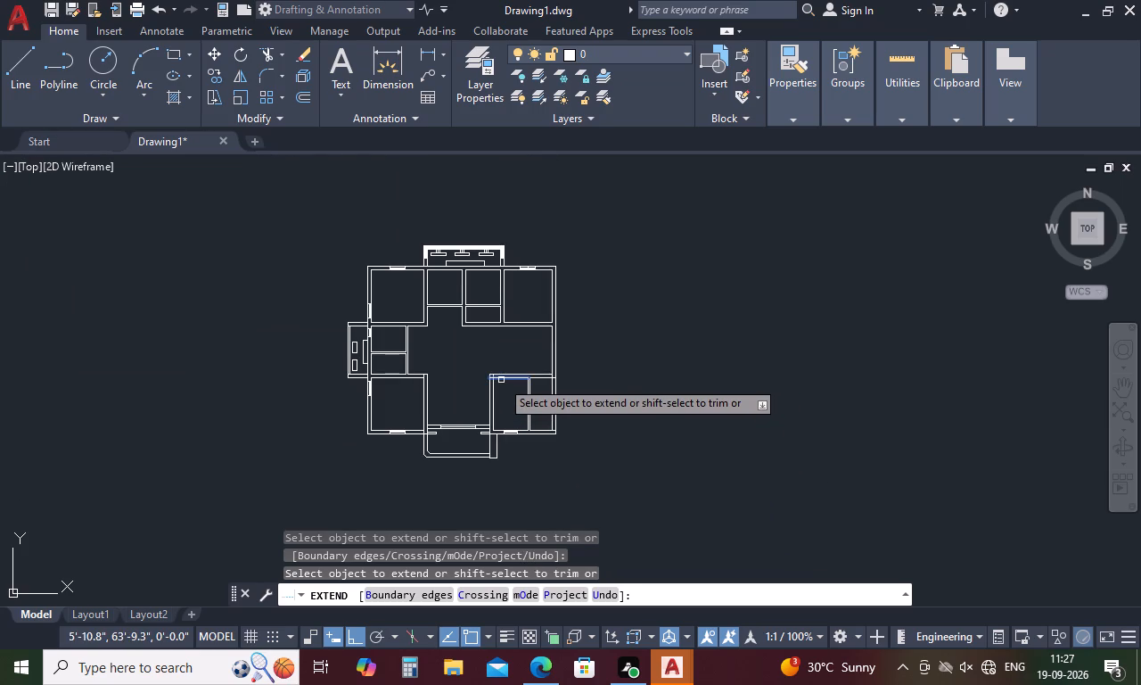
pyautogui.press('Escape')
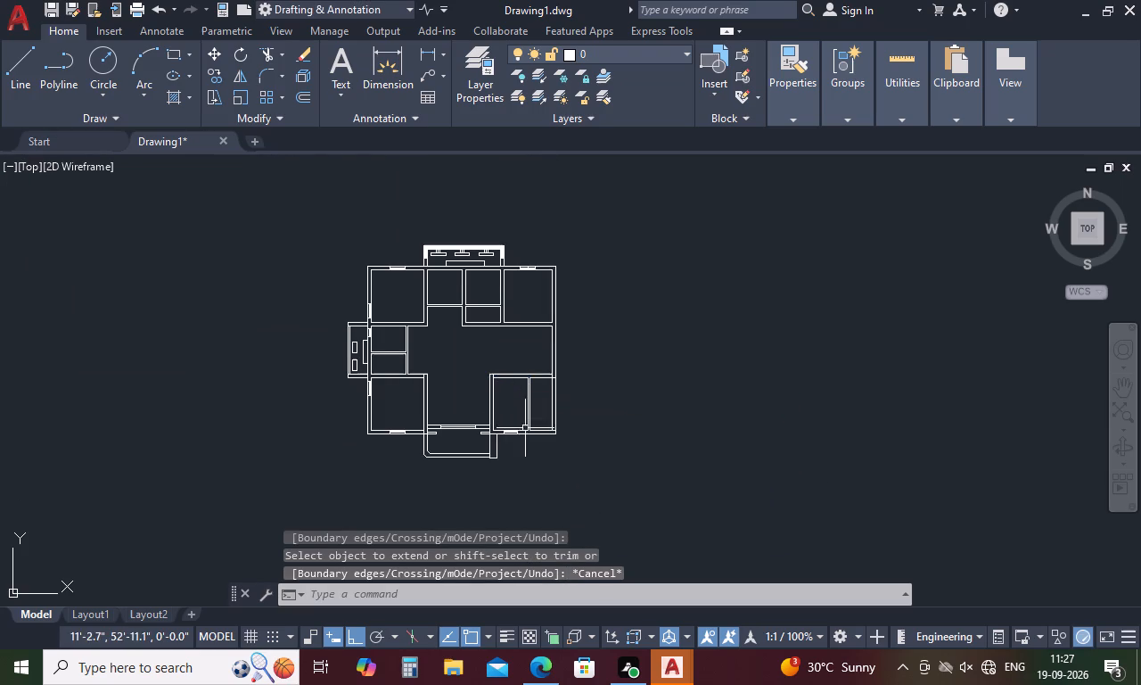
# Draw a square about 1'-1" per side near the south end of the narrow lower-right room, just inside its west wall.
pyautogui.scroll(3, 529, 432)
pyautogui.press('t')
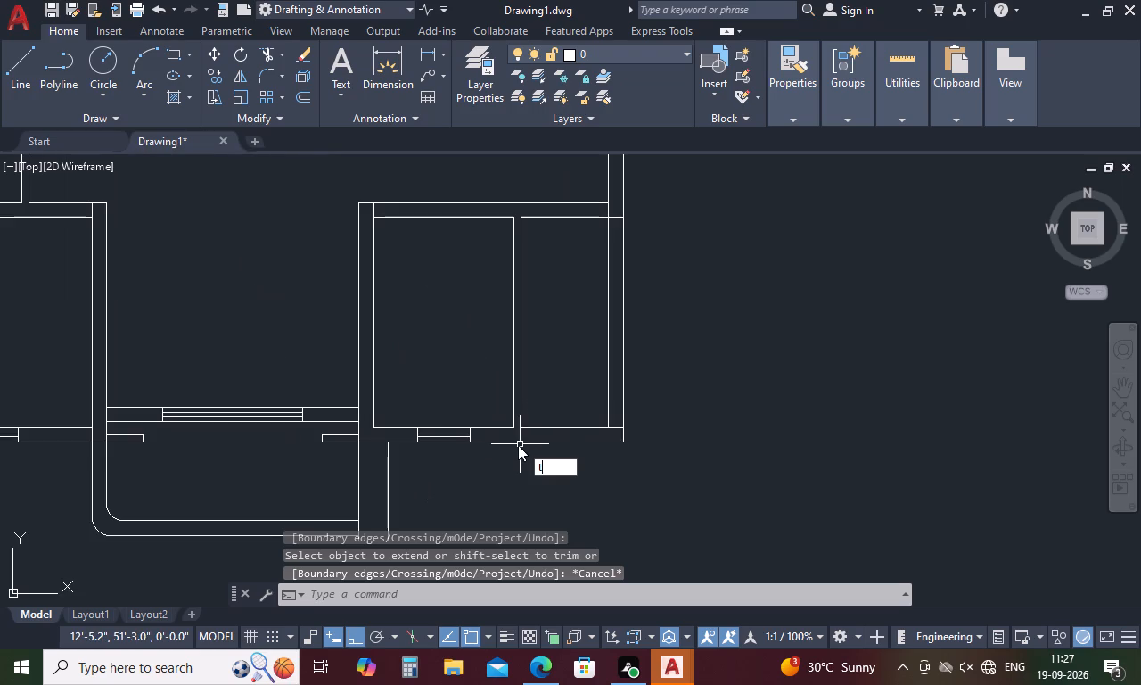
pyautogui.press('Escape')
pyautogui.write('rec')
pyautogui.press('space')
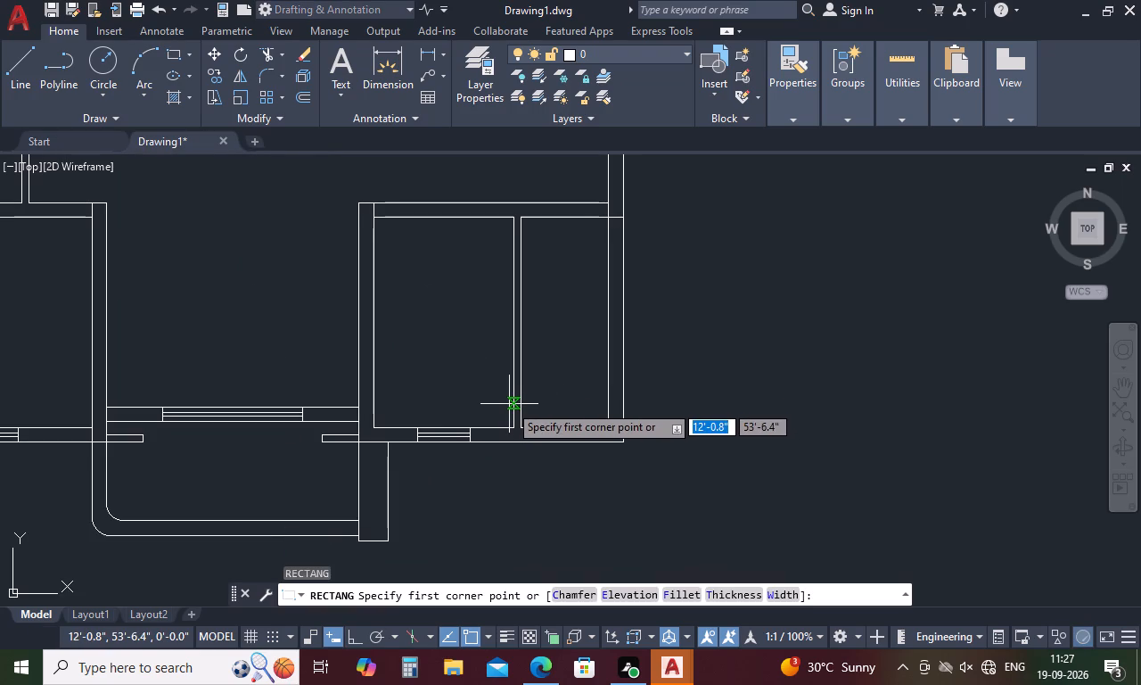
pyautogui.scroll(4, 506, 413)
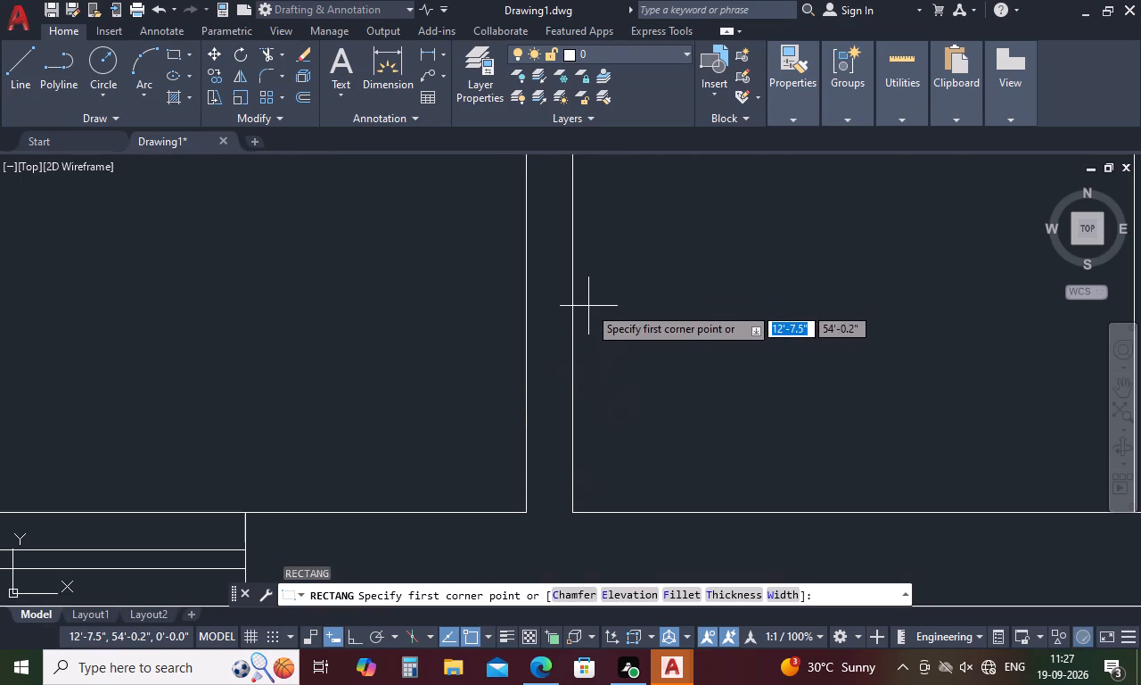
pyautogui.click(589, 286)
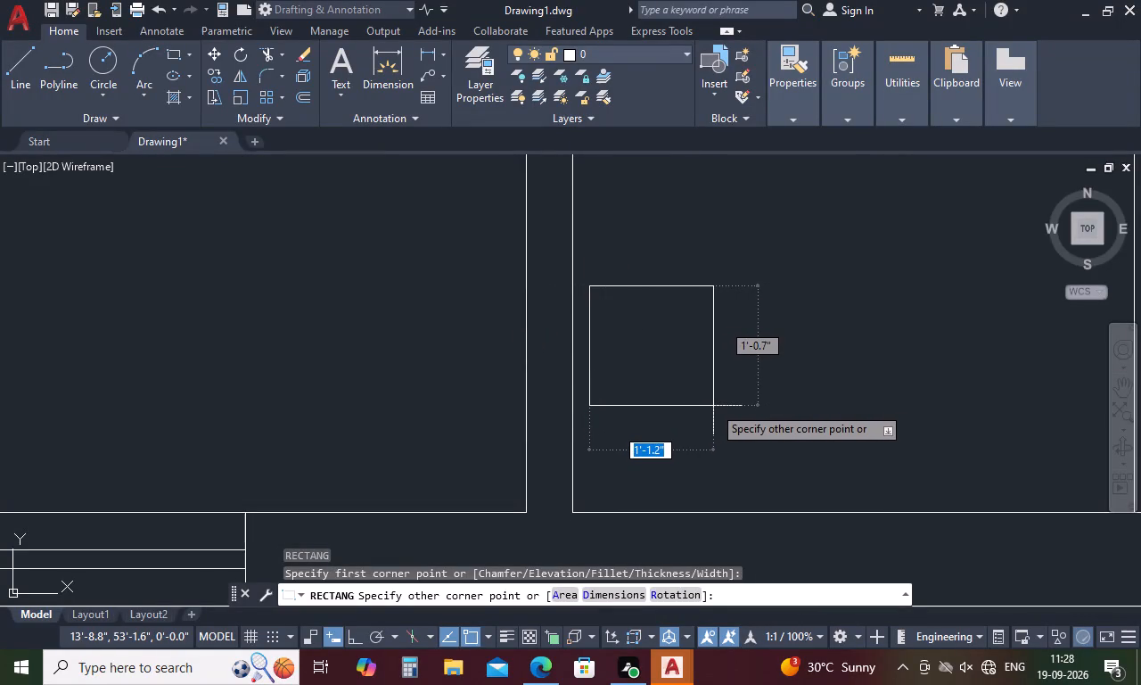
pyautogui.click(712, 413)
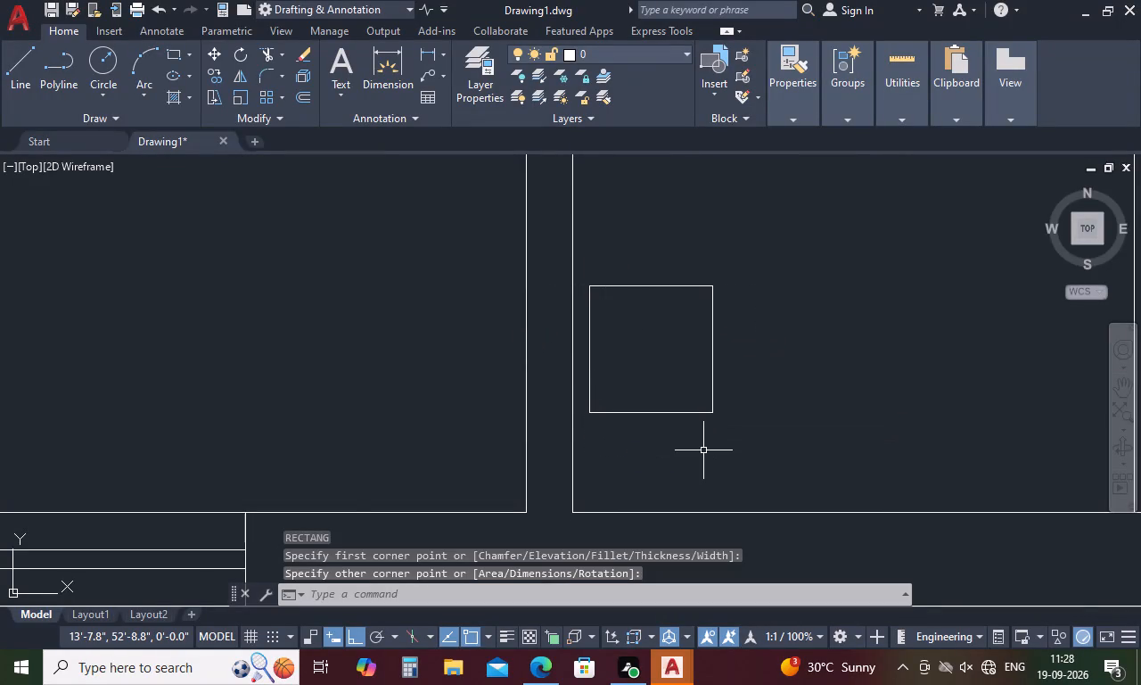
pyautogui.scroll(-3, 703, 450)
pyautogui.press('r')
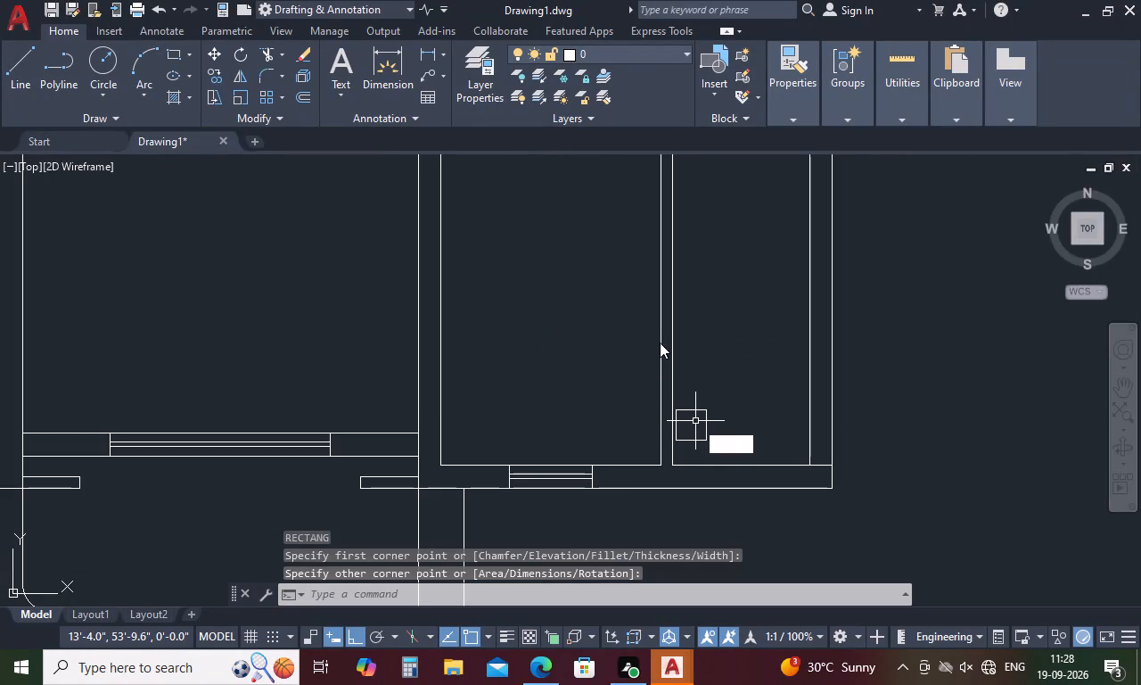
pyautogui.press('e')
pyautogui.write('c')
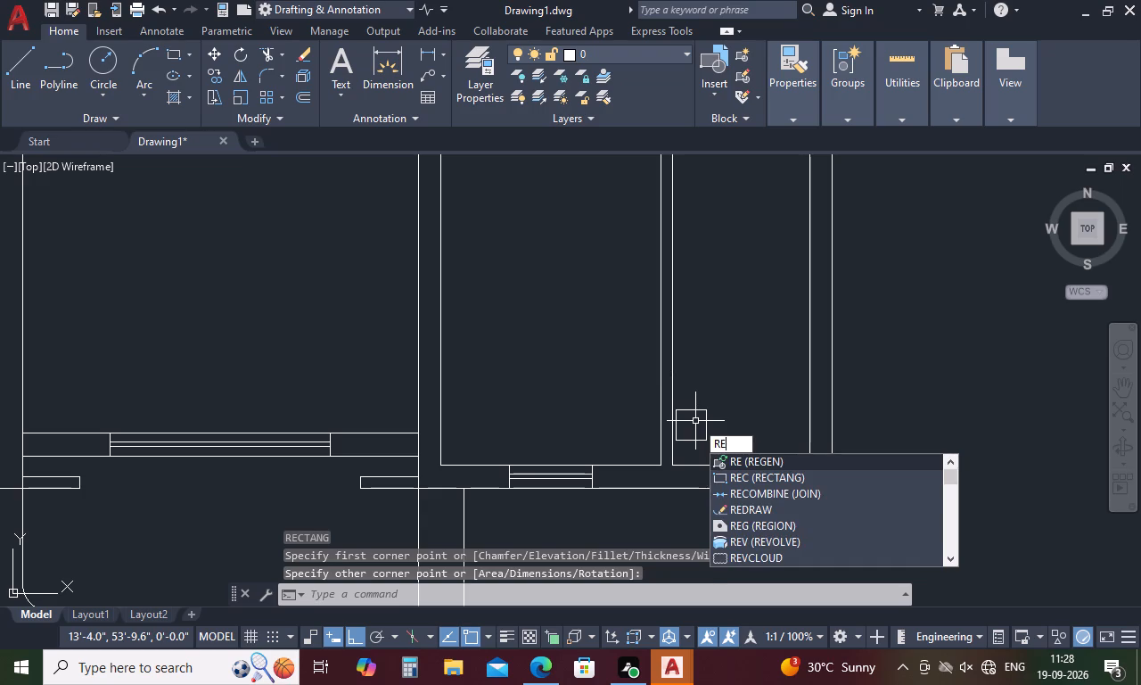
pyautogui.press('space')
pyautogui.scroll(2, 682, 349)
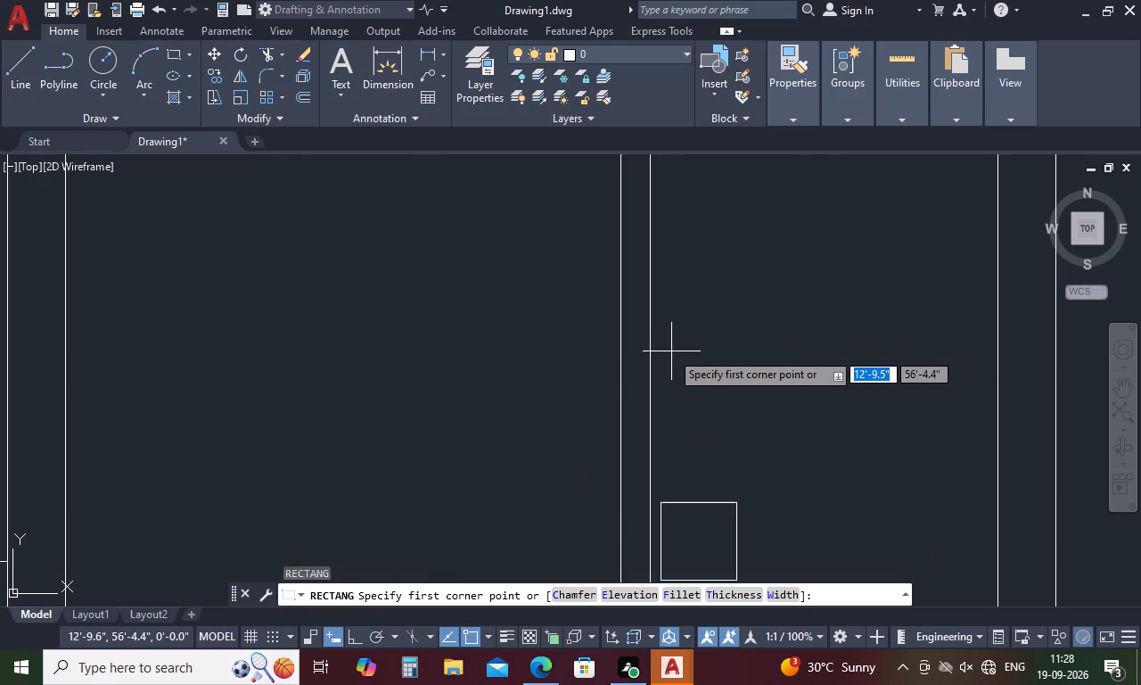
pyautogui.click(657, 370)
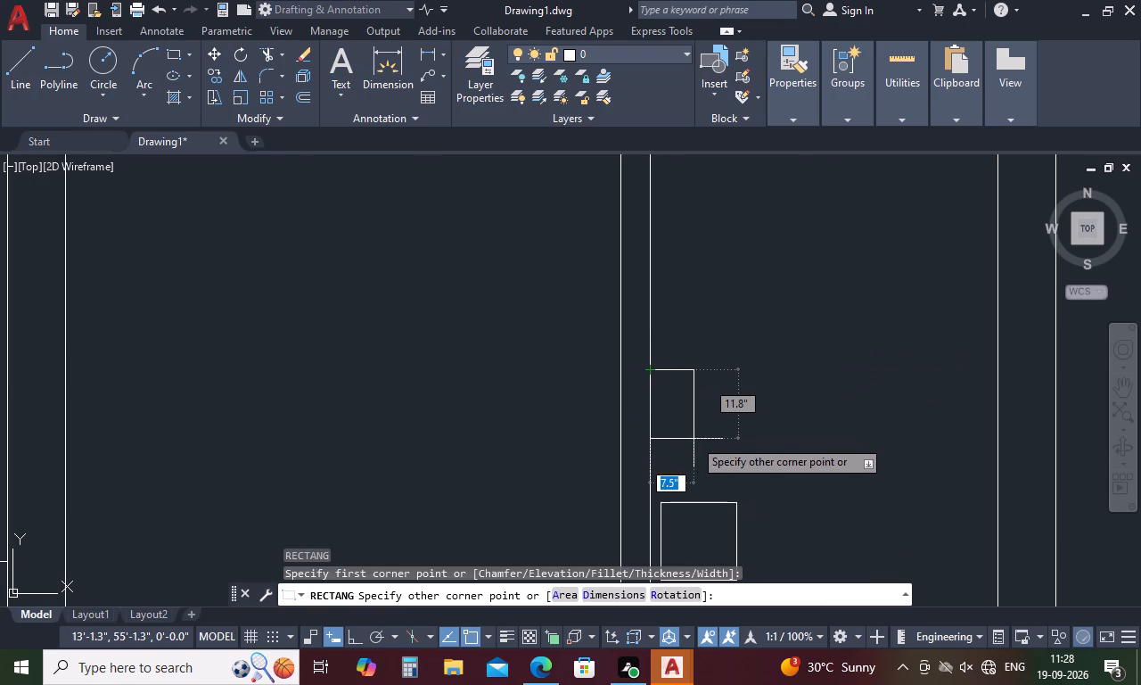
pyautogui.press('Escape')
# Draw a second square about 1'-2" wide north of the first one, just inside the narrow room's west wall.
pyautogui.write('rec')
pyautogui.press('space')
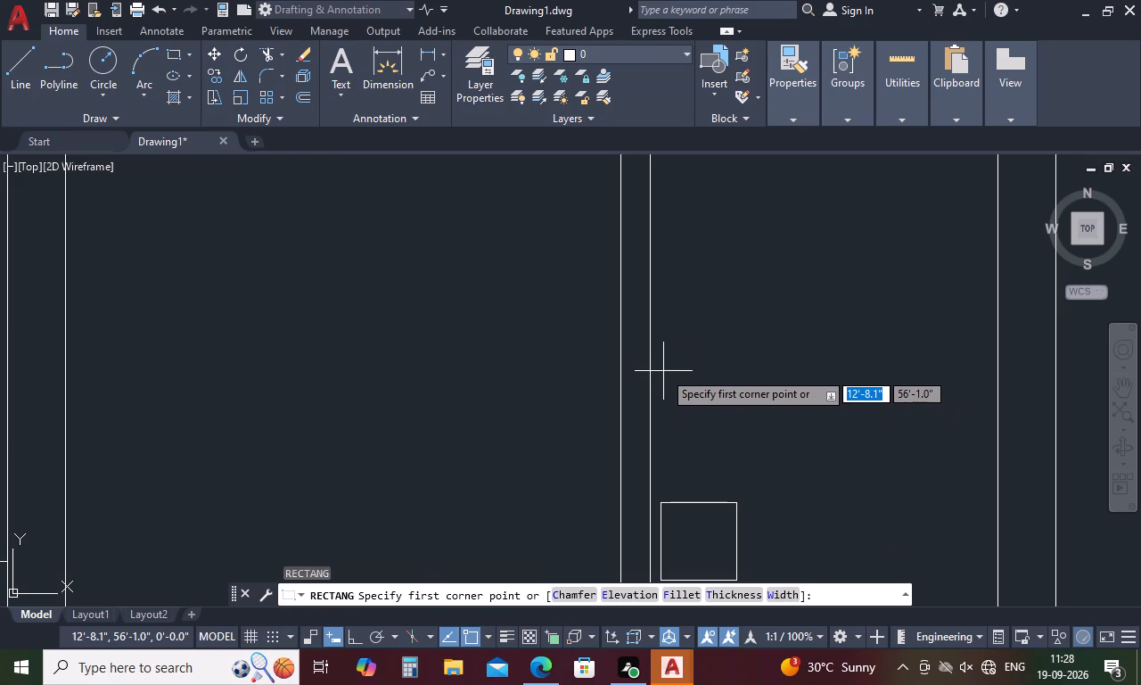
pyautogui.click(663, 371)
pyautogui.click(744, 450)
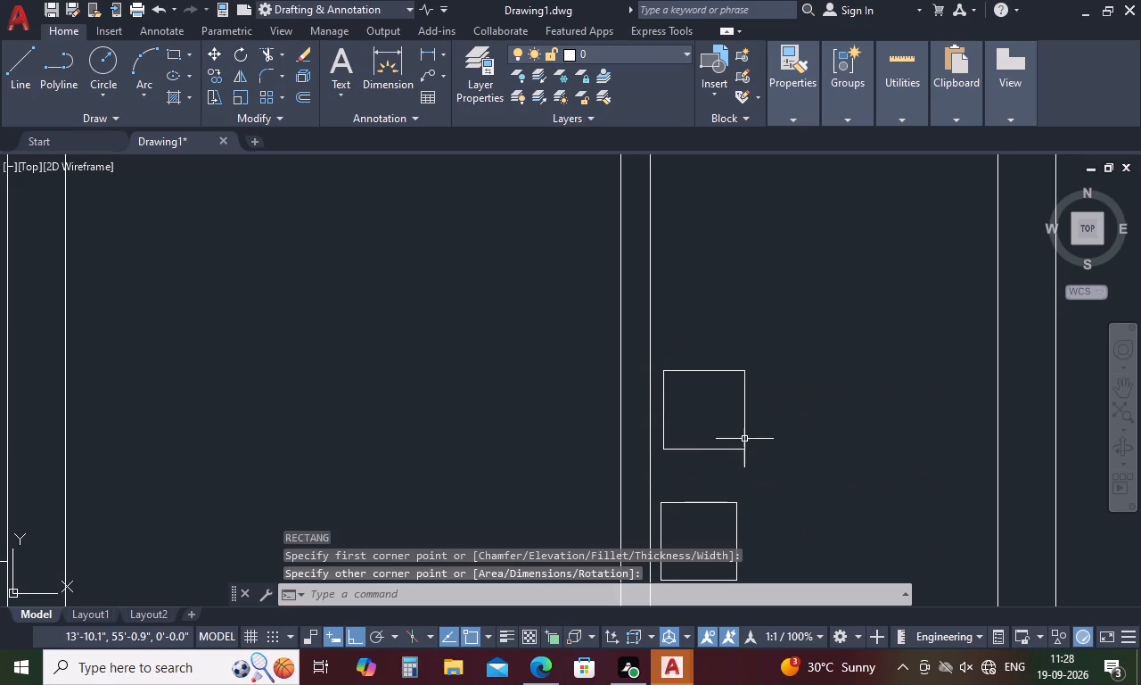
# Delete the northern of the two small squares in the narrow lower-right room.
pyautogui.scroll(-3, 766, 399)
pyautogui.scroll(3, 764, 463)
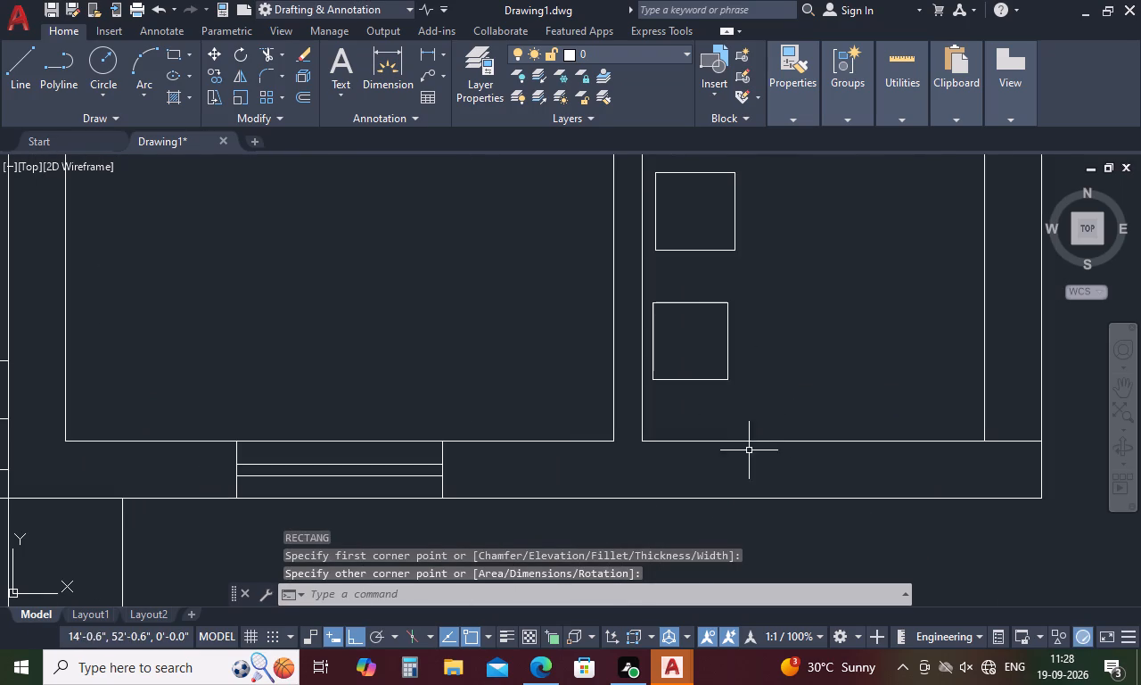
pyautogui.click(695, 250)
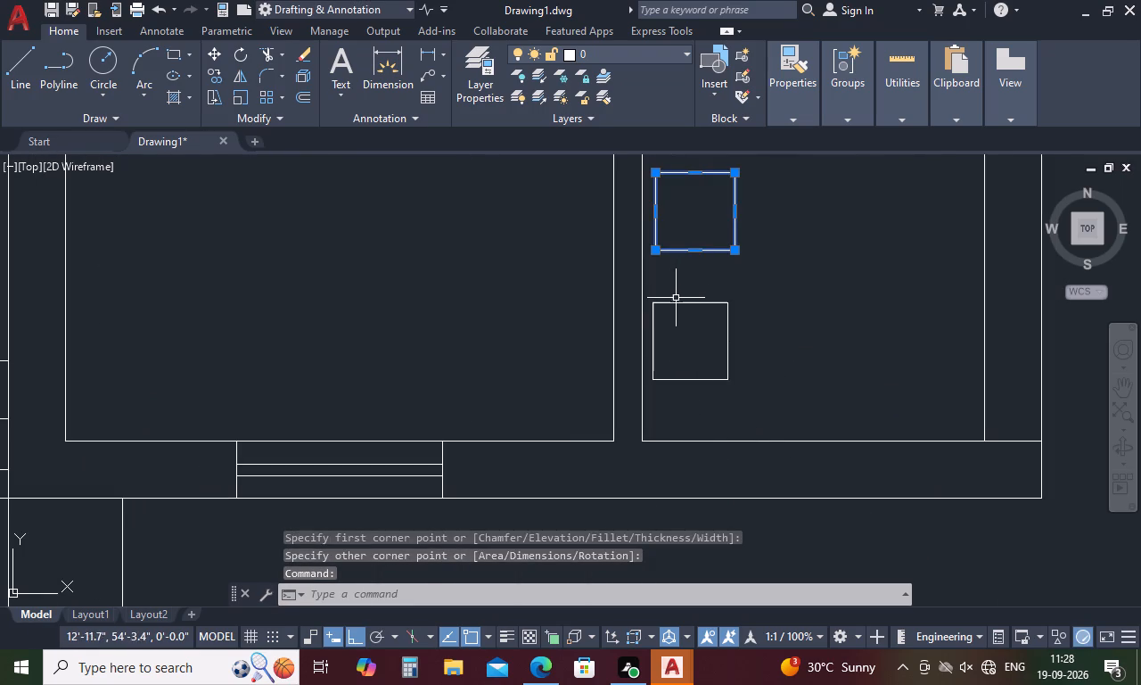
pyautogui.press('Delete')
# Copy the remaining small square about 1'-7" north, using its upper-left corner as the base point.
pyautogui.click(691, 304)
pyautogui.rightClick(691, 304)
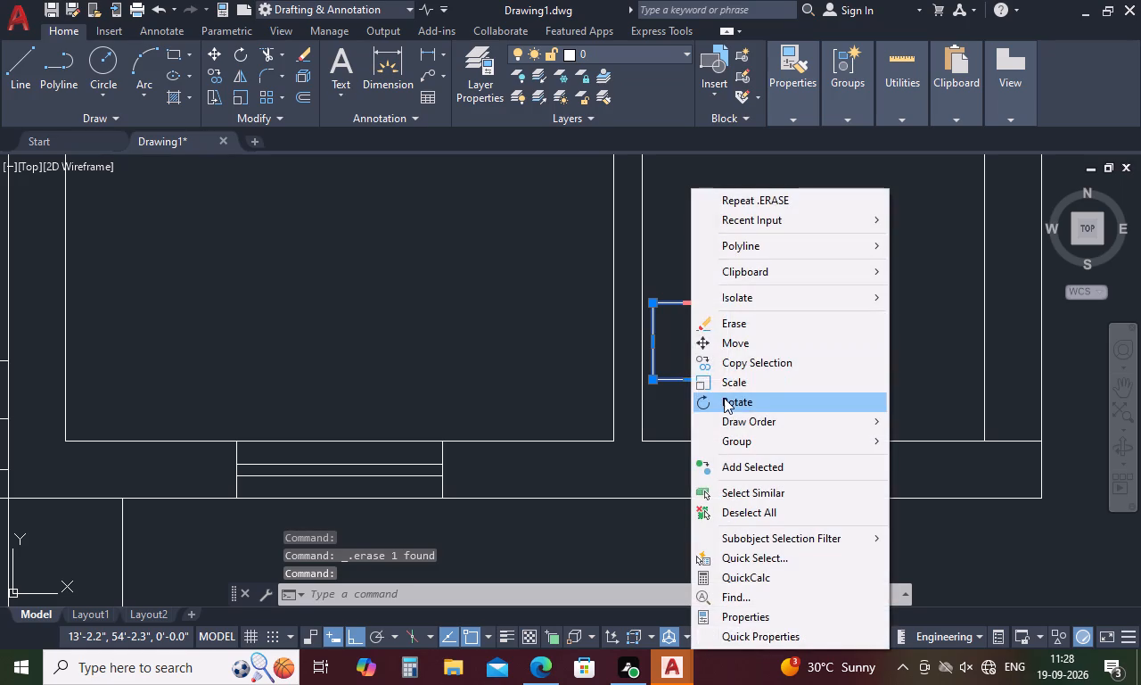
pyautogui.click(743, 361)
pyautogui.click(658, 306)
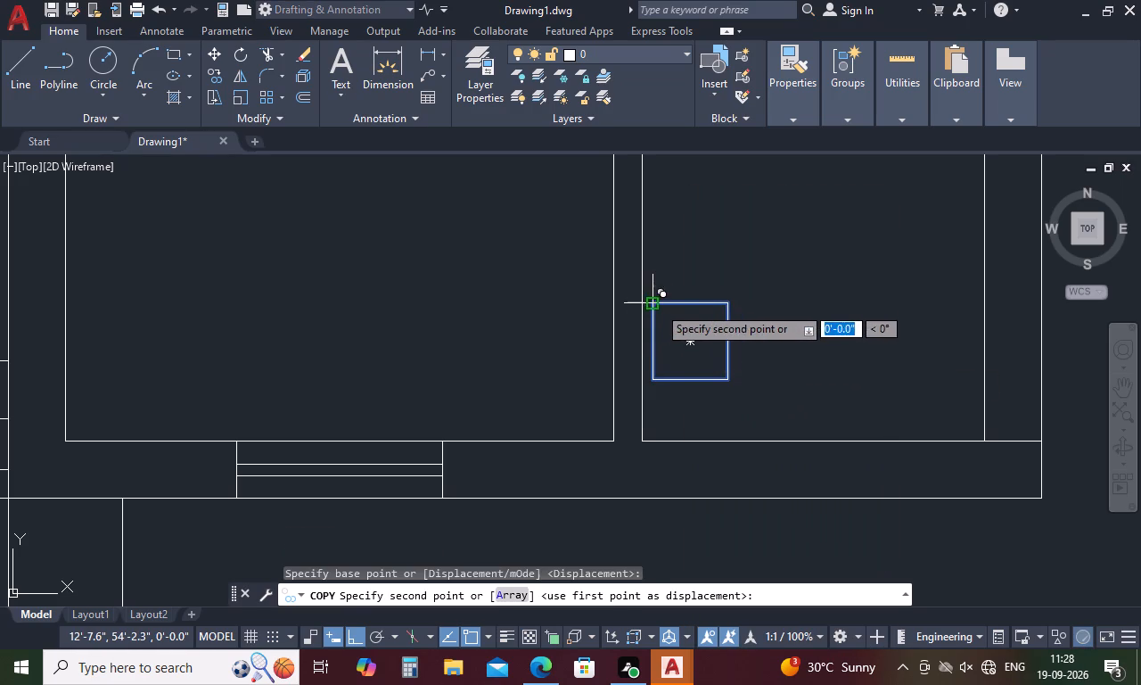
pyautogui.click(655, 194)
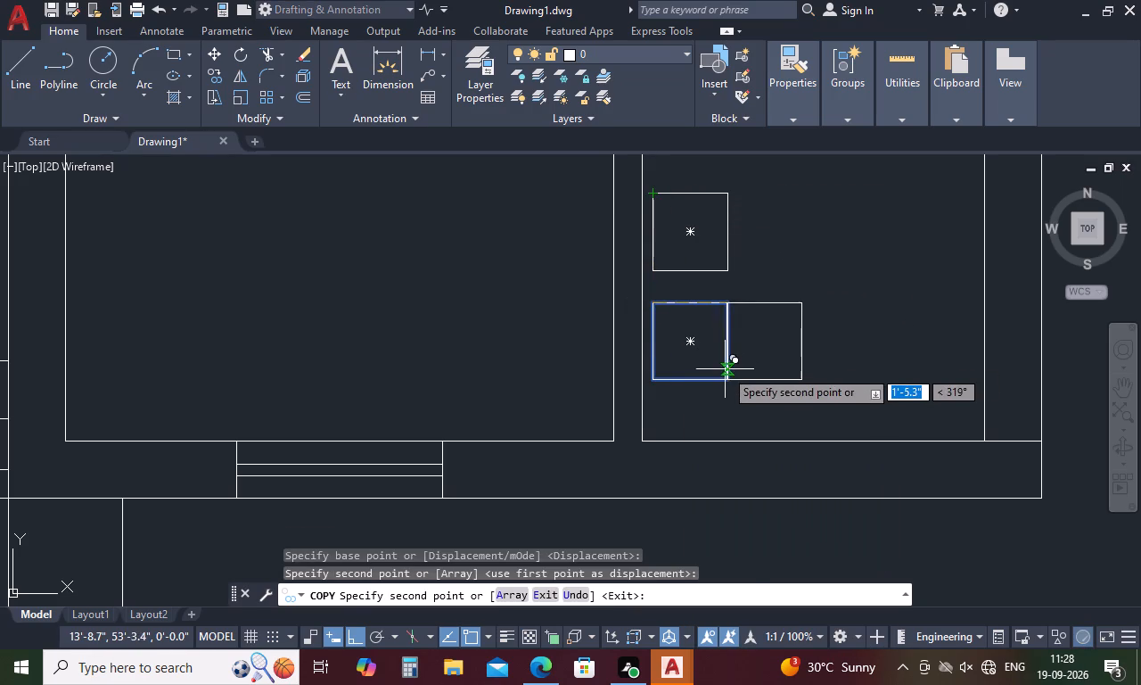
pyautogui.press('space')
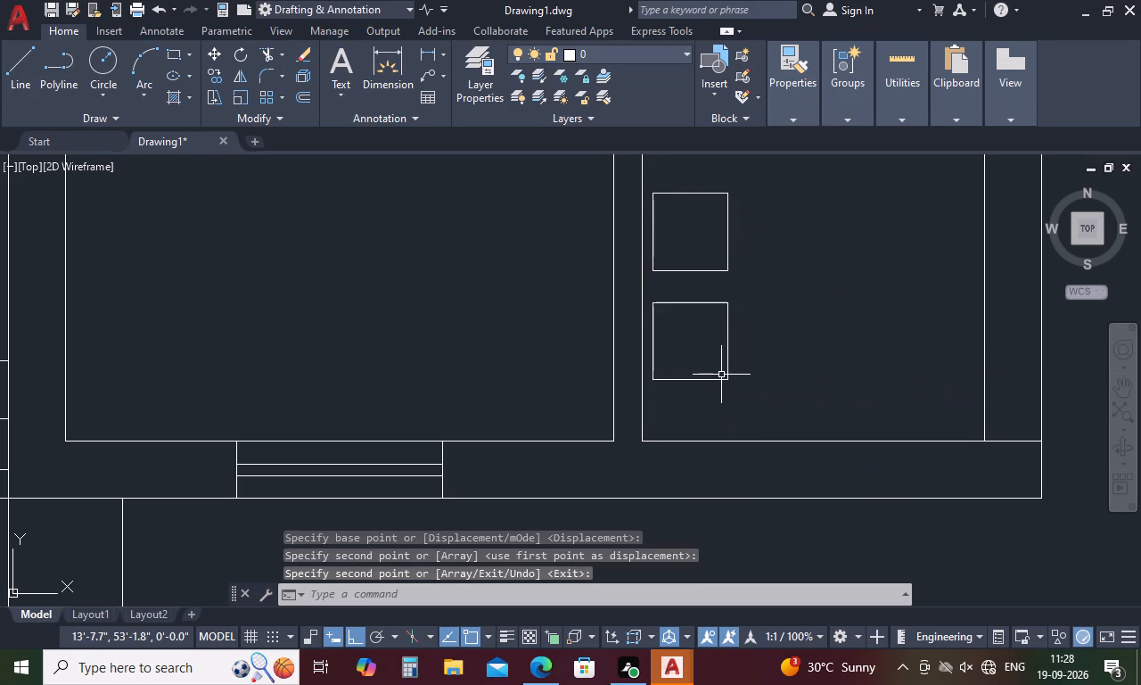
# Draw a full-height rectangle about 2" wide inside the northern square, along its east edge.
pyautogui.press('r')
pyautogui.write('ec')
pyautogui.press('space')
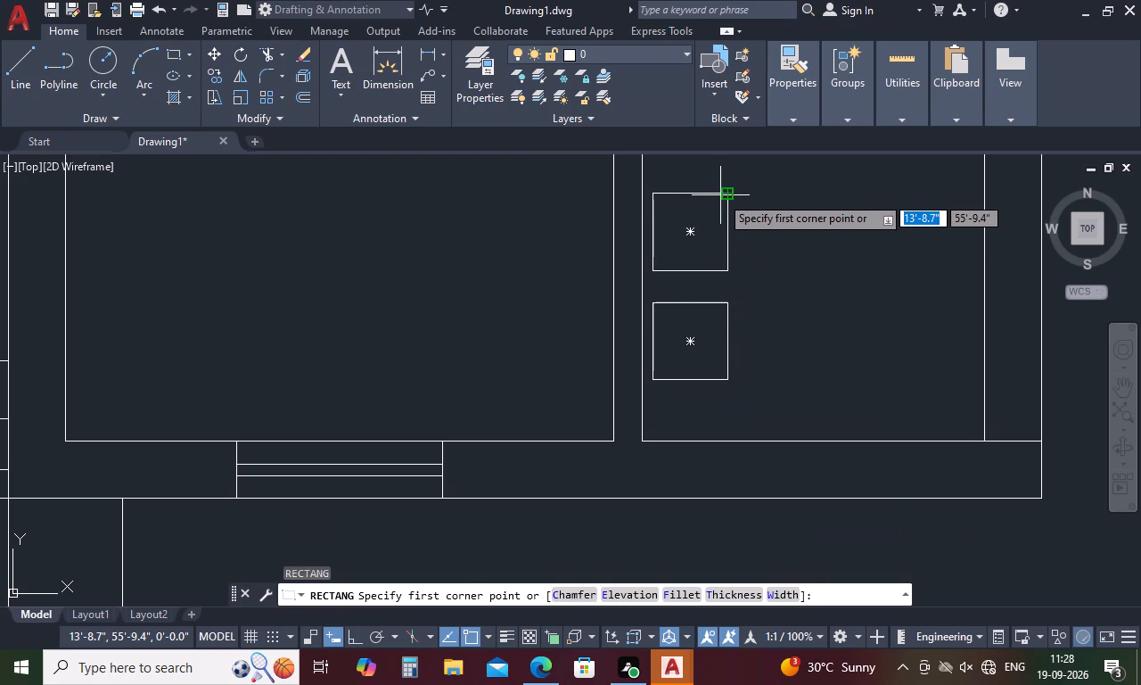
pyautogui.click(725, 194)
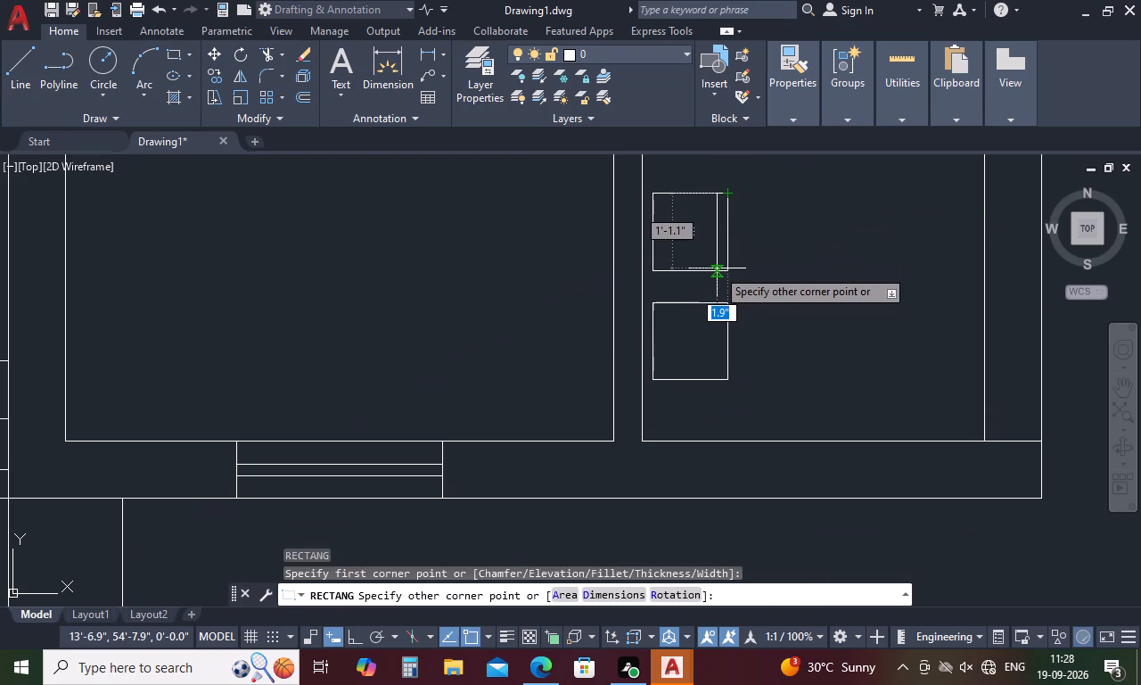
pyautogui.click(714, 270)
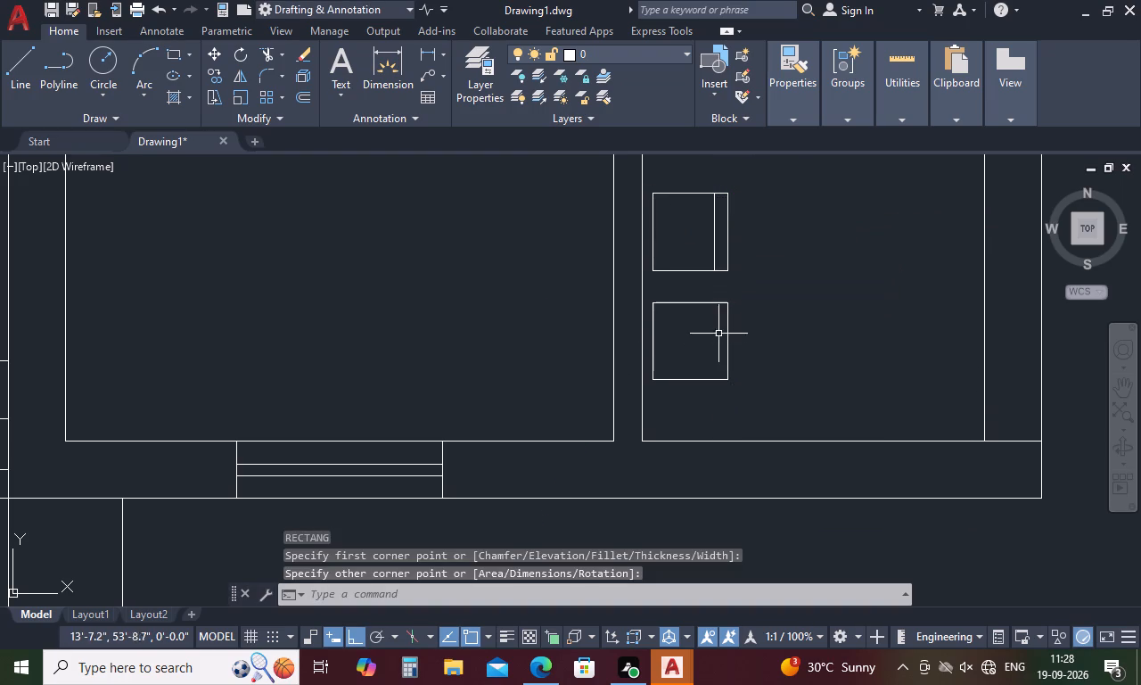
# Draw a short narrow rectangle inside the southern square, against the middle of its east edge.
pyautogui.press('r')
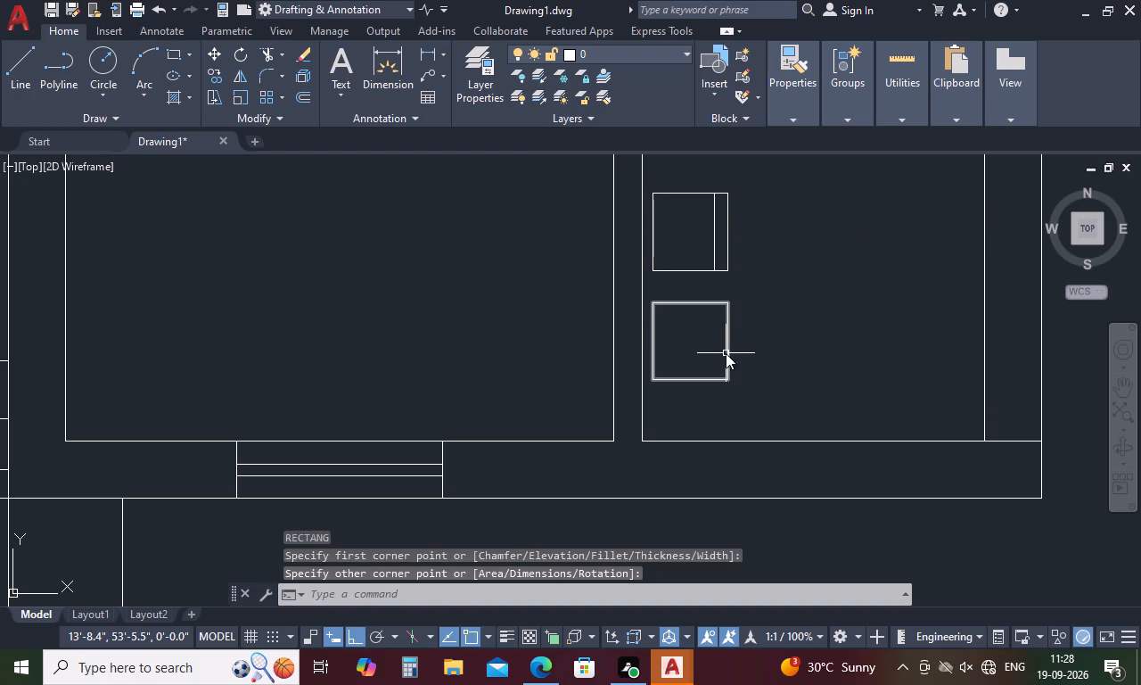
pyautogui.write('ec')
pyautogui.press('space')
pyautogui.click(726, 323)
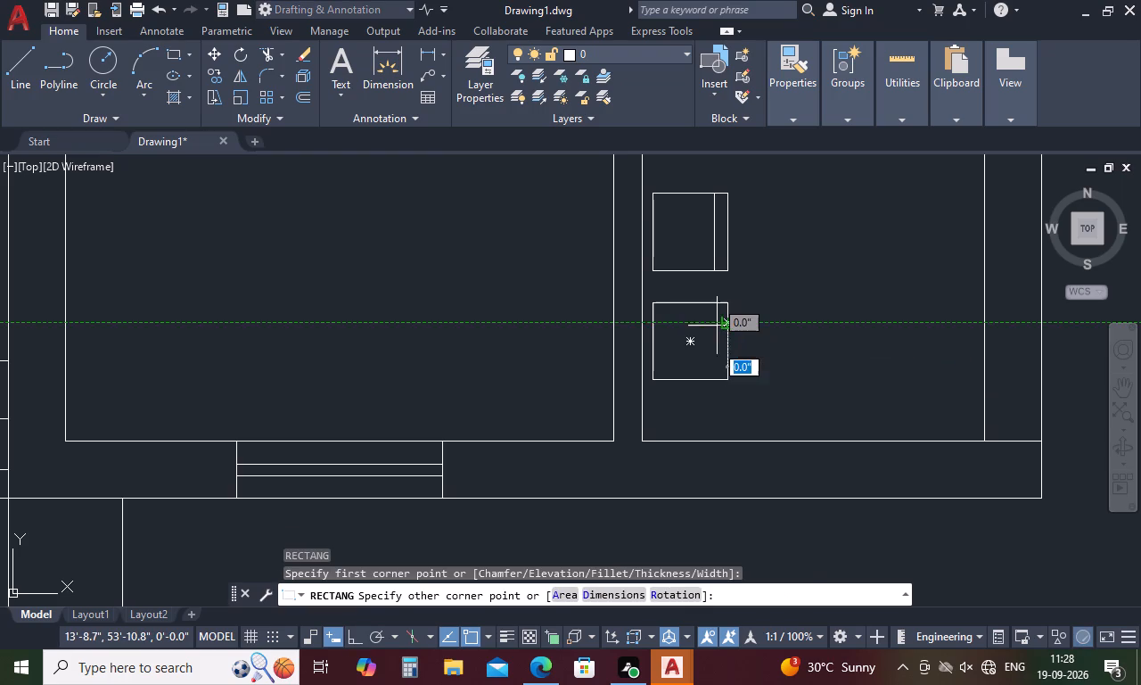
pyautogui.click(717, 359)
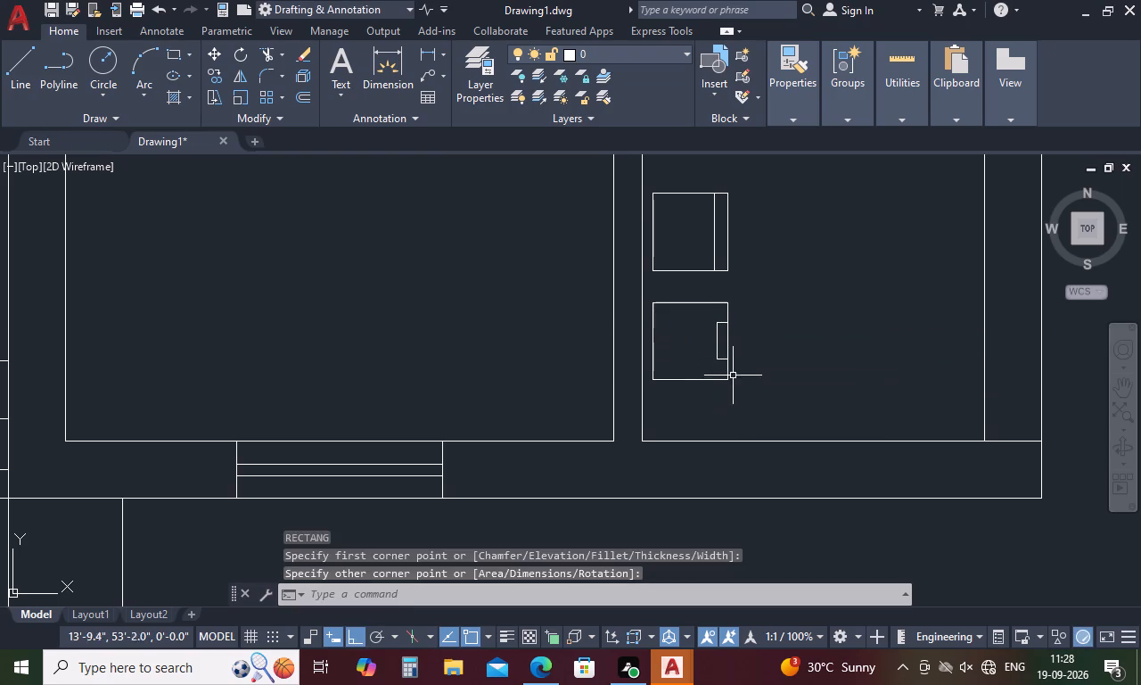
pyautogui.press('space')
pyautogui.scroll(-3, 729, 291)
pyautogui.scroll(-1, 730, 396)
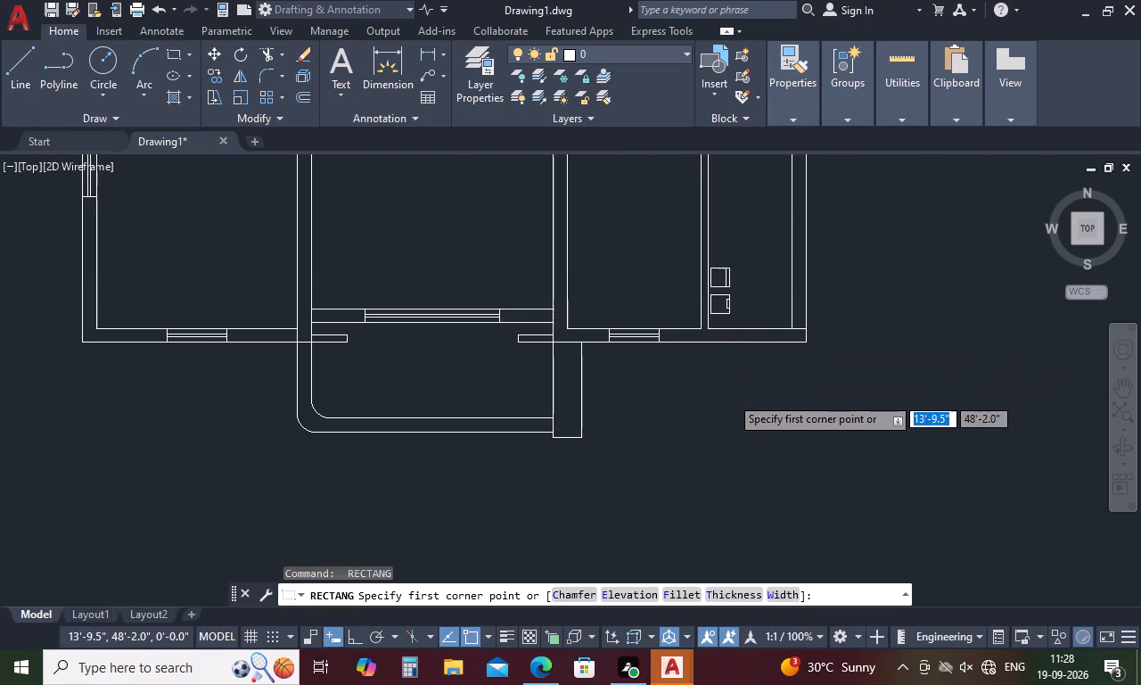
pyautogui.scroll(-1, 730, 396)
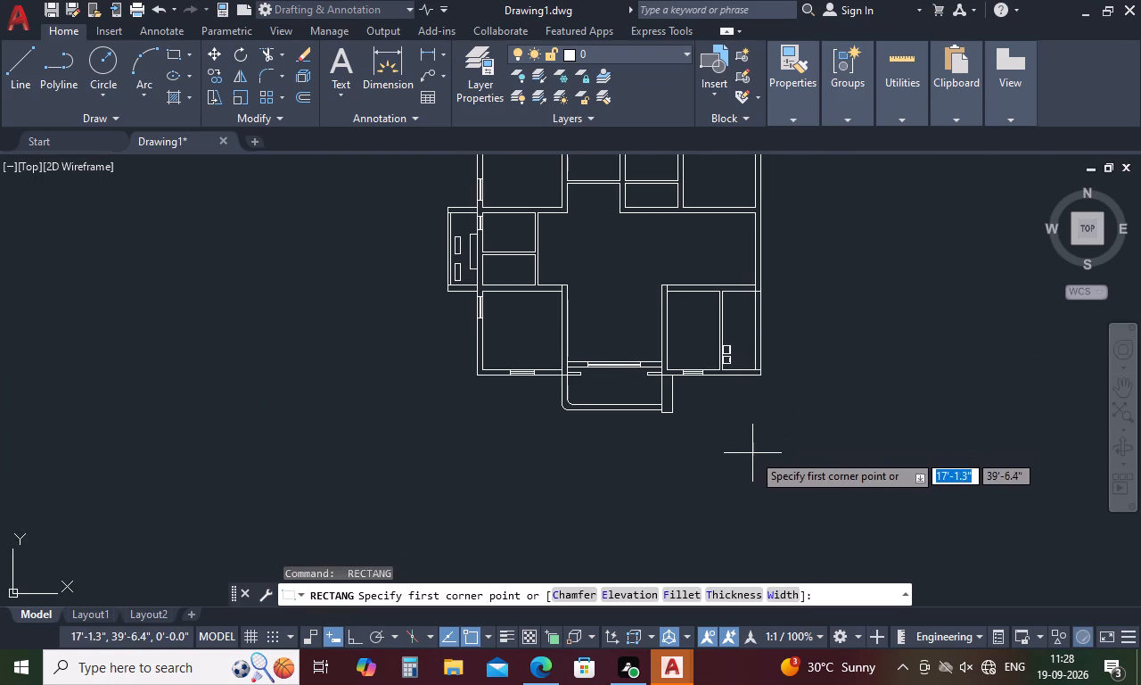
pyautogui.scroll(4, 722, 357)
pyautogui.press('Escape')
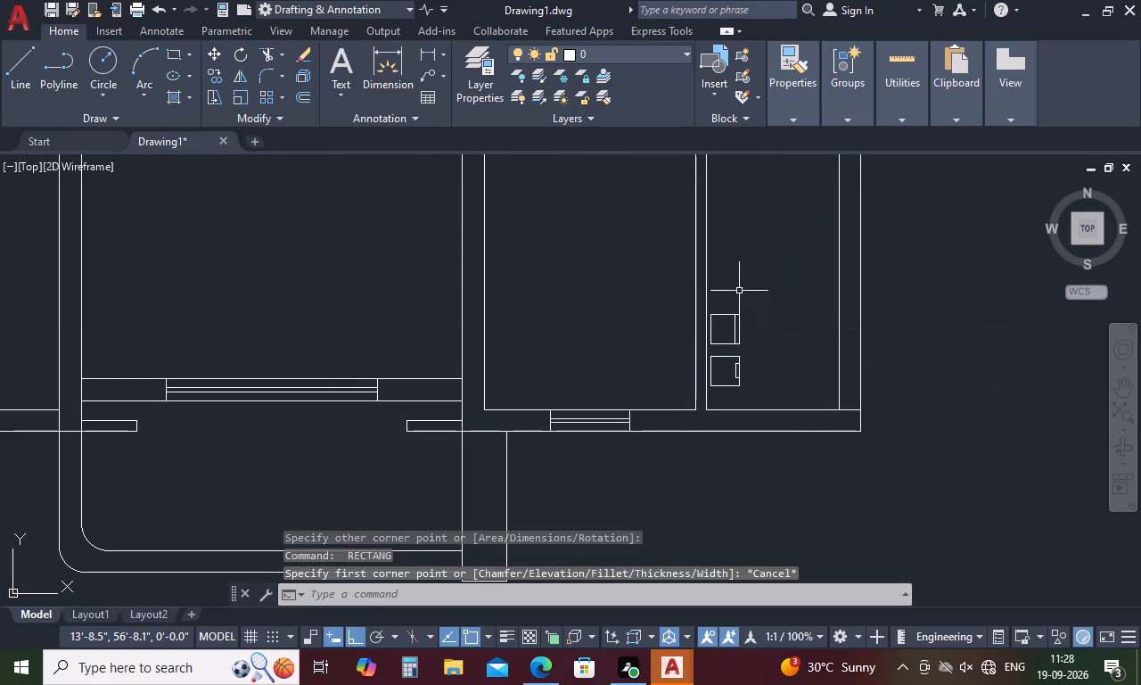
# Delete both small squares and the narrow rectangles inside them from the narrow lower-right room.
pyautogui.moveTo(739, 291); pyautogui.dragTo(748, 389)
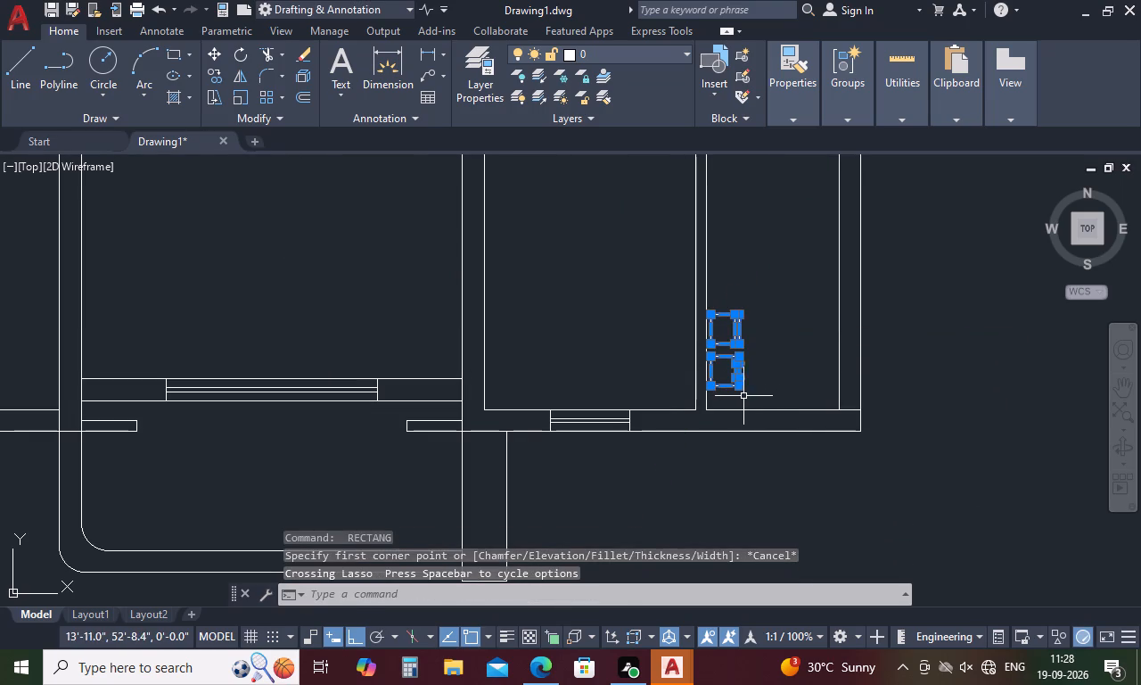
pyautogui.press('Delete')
# Draw a rectangle about 2'-4" wide by 3'-2" high against the narrow room's west wall, near its south end.
pyautogui.write('rec')
pyautogui.press('space')
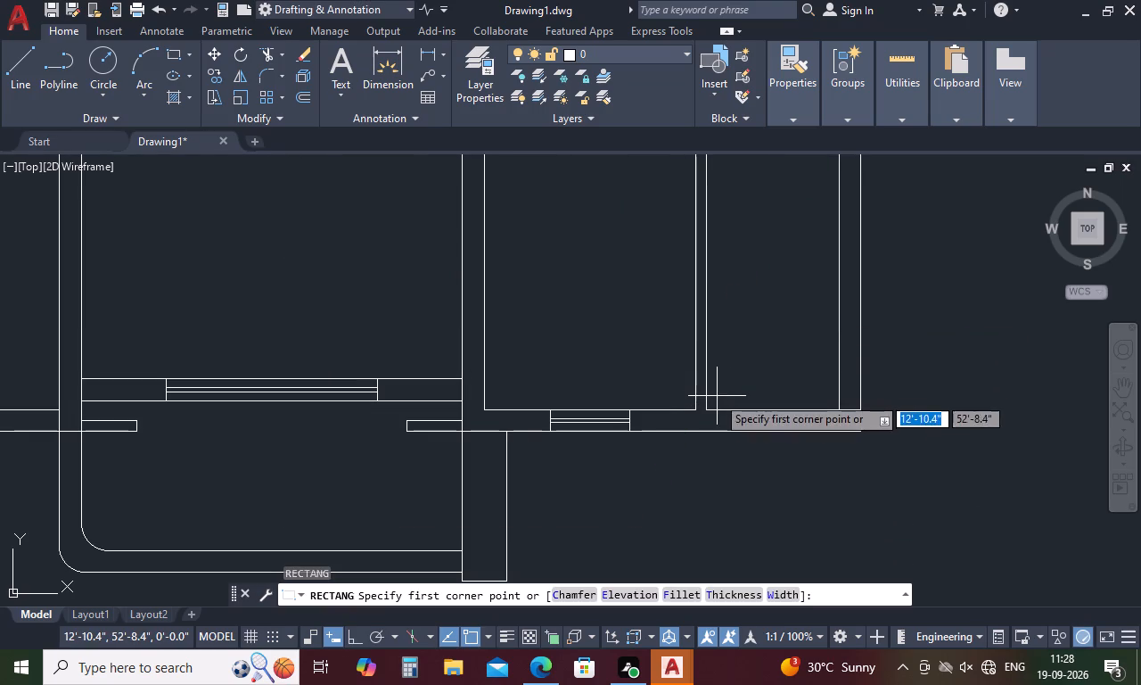
pyautogui.click(712, 361)
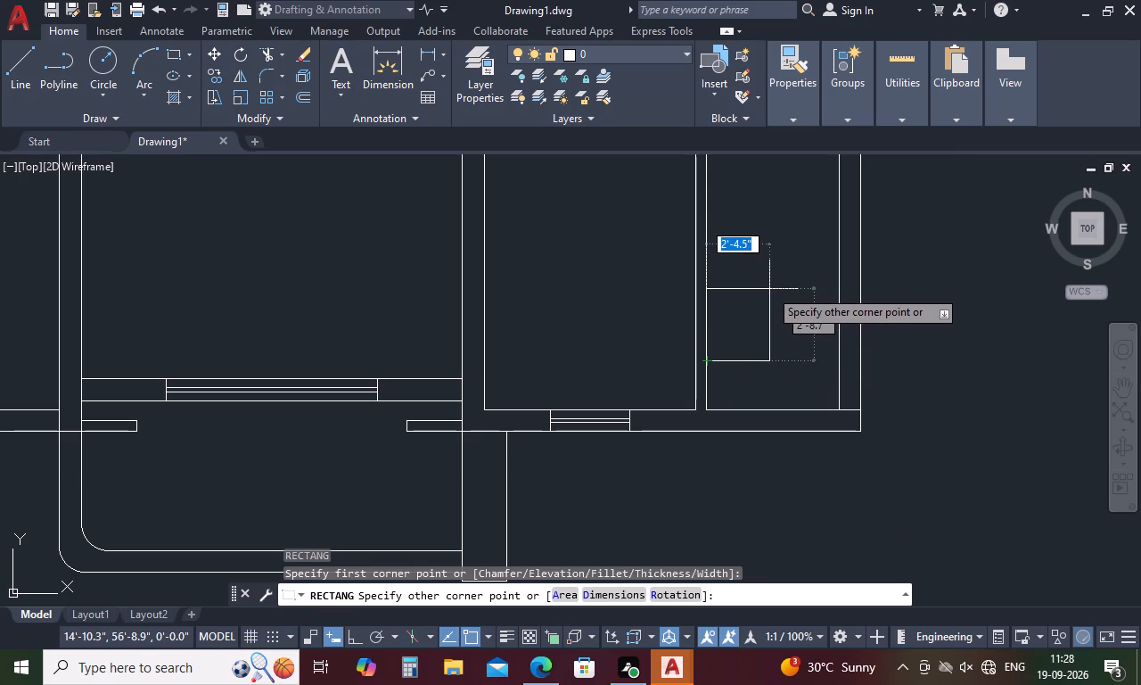
pyautogui.scroll(-2, 768, 278)
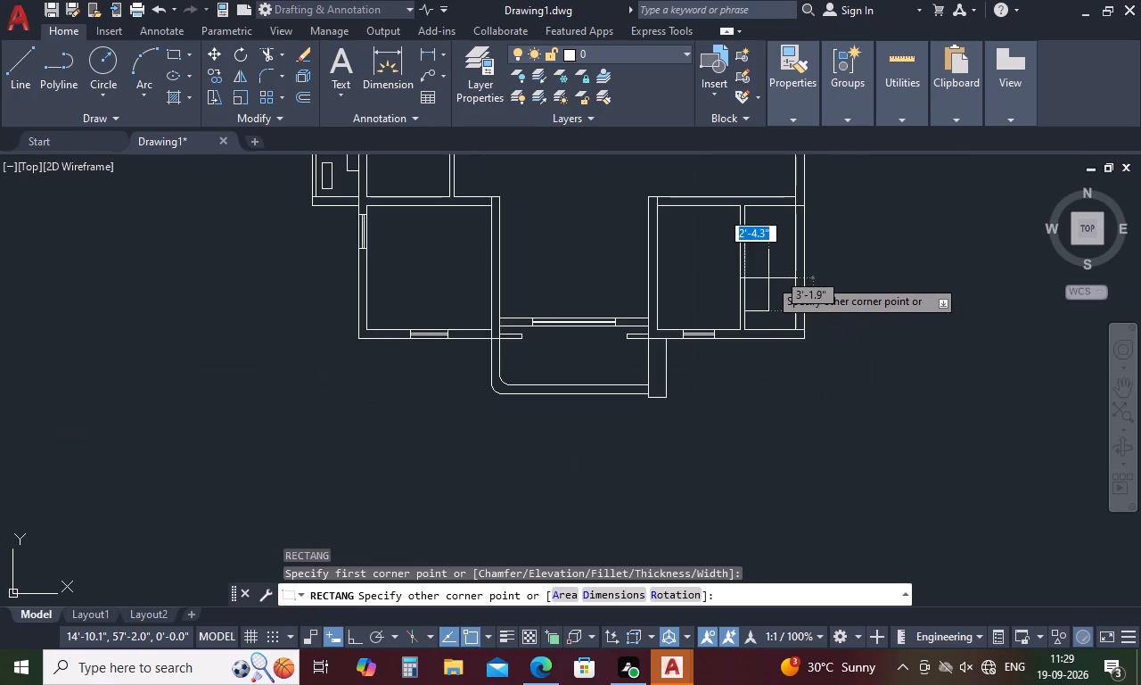
pyautogui.click(768, 278)
pyautogui.press('space')
pyautogui.press('Escape')
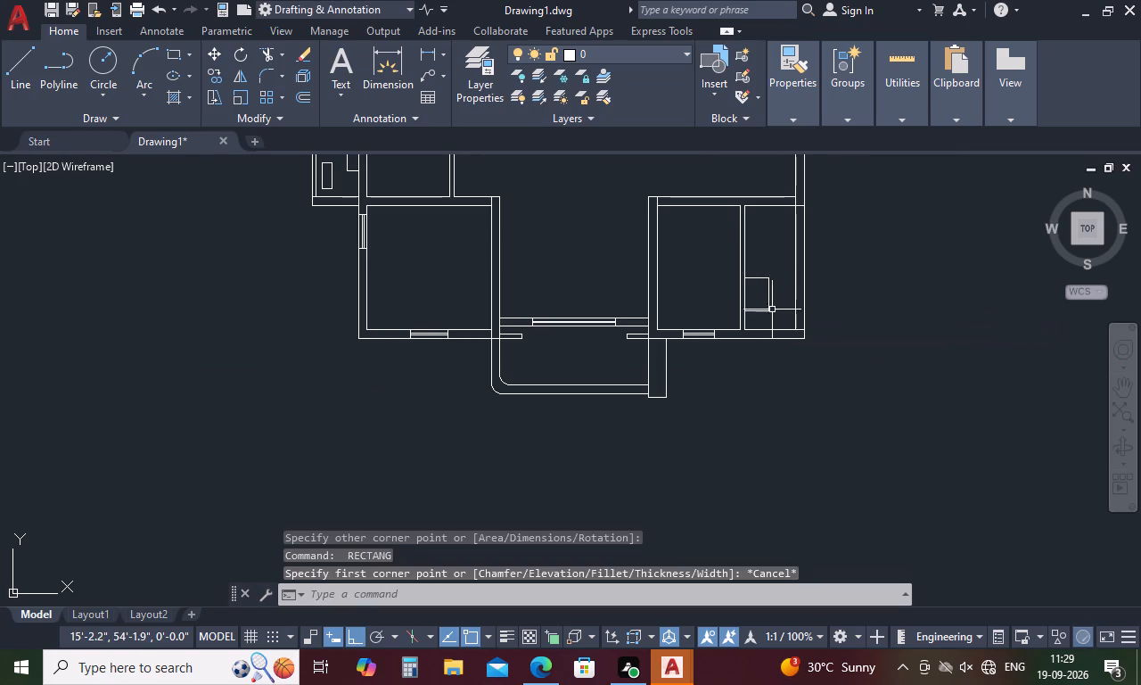
# Move the new rectangle about 4" east, away from the narrow room's west wall.
pyautogui.click(767, 311)
pyautogui.write('m')
pyautogui.press('space')
pyautogui.scroll(5, 758, 316)
pyautogui.click(574, 270)
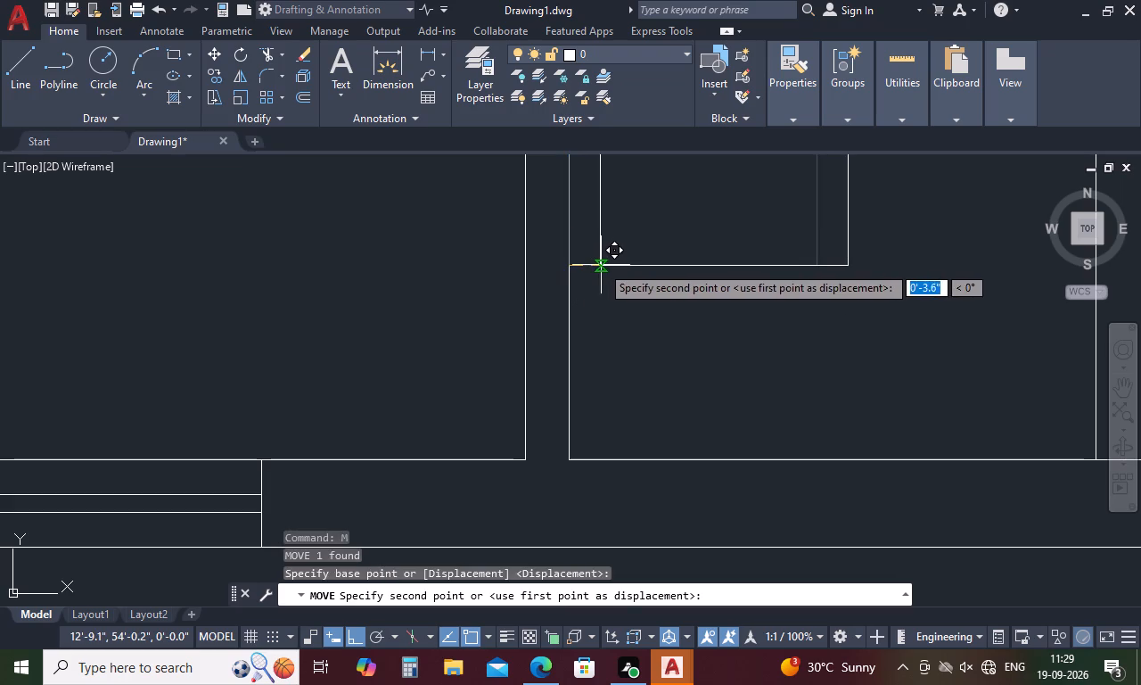
pyautogui.click(605, 265)
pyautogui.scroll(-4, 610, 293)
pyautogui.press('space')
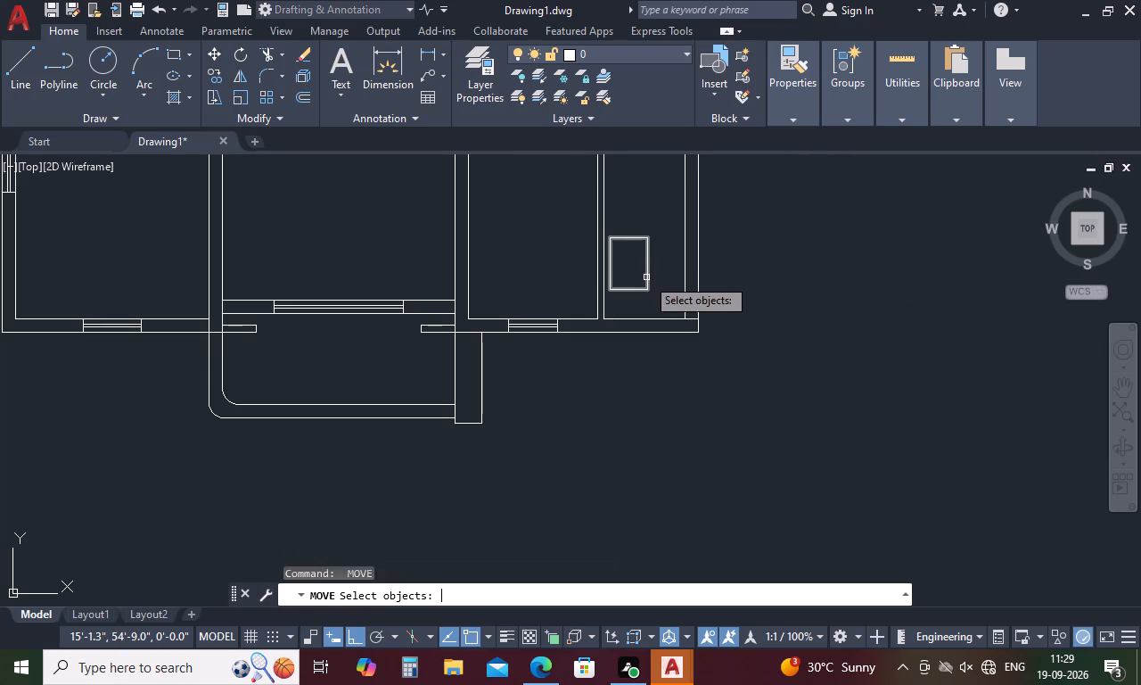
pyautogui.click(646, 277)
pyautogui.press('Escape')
# Copy the rectangle straight north in the narrow lower-right room, leaving a small gap between it and the original.
pyautogui.click(647, 284)
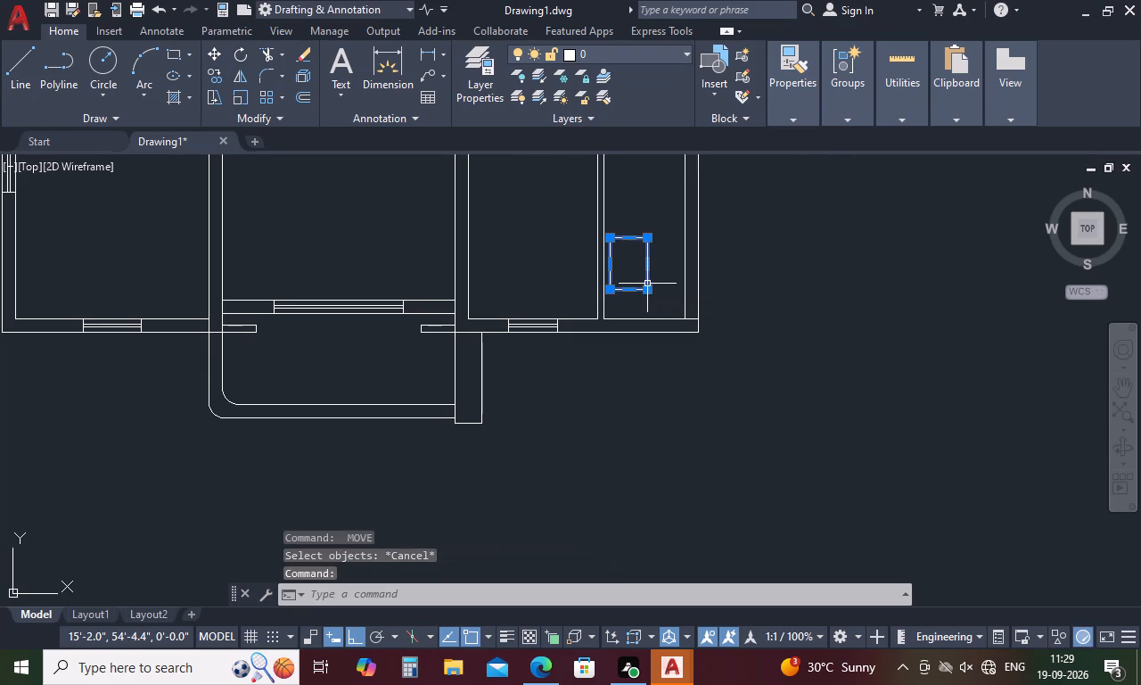
pyautogui.rightClick(647, 284)
pyautogui.click(693, 360)
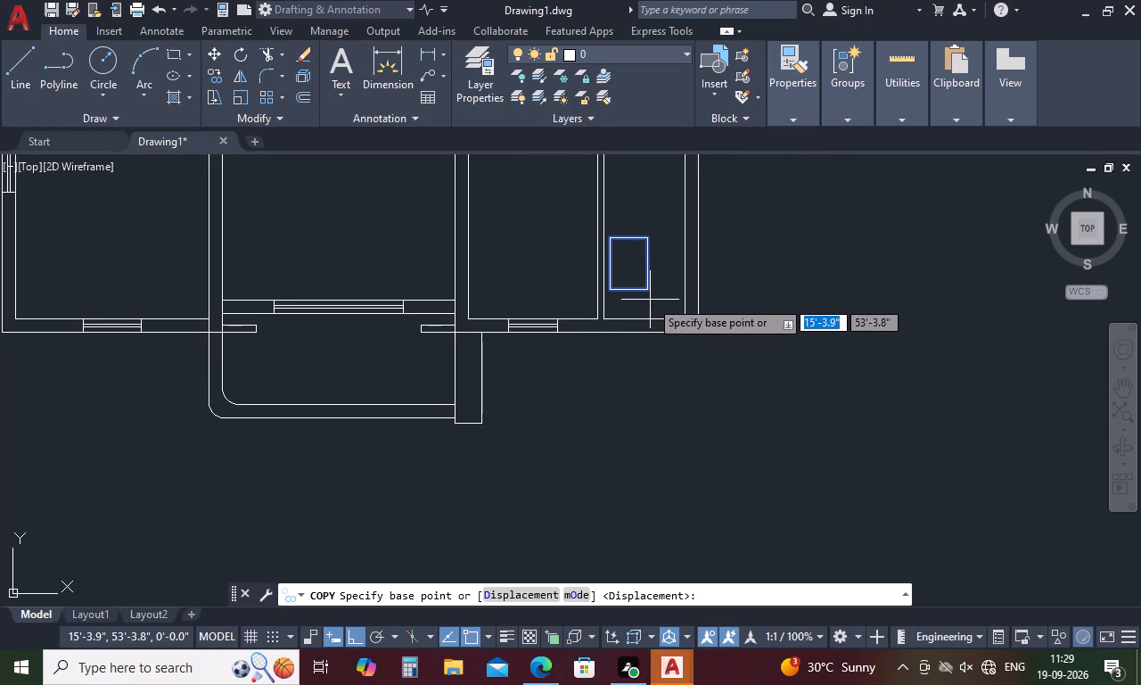
pyautogui.click(650, 294)
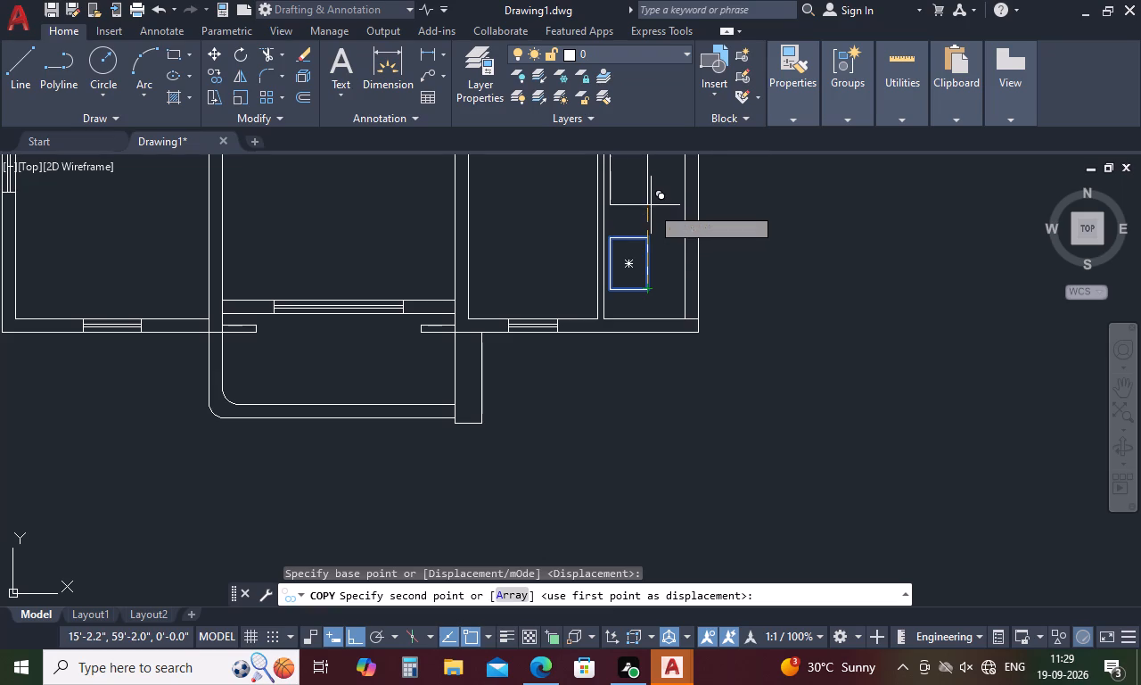
pyautogui.click(648, 220)
pyautogui.press('Escape')
pyautogui.scroll(-3, 693, 327)
pyautogui.scroll(3, 672, 294)
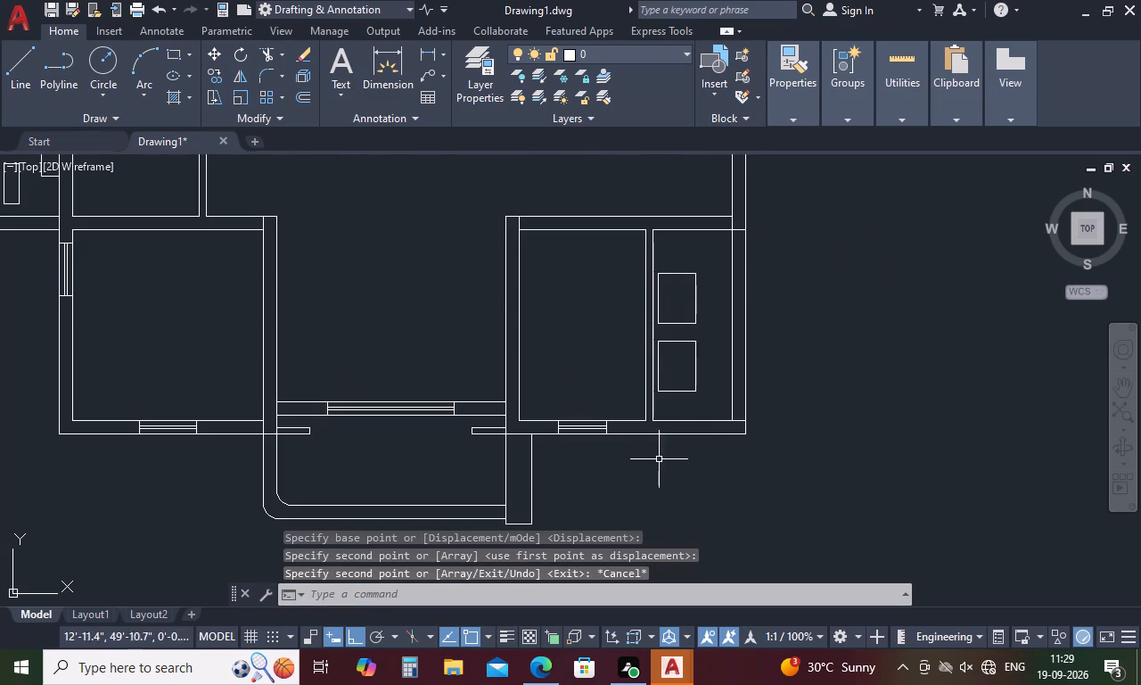
# Draw a full-height strip about 7" wide and 3'-2" high inside the northern rectangle, along its east edge.
pyautogui.write('re')
pyautogui.write('c')
pyautogui.press('space')
pyautogui.scroll(1, 685, 276)
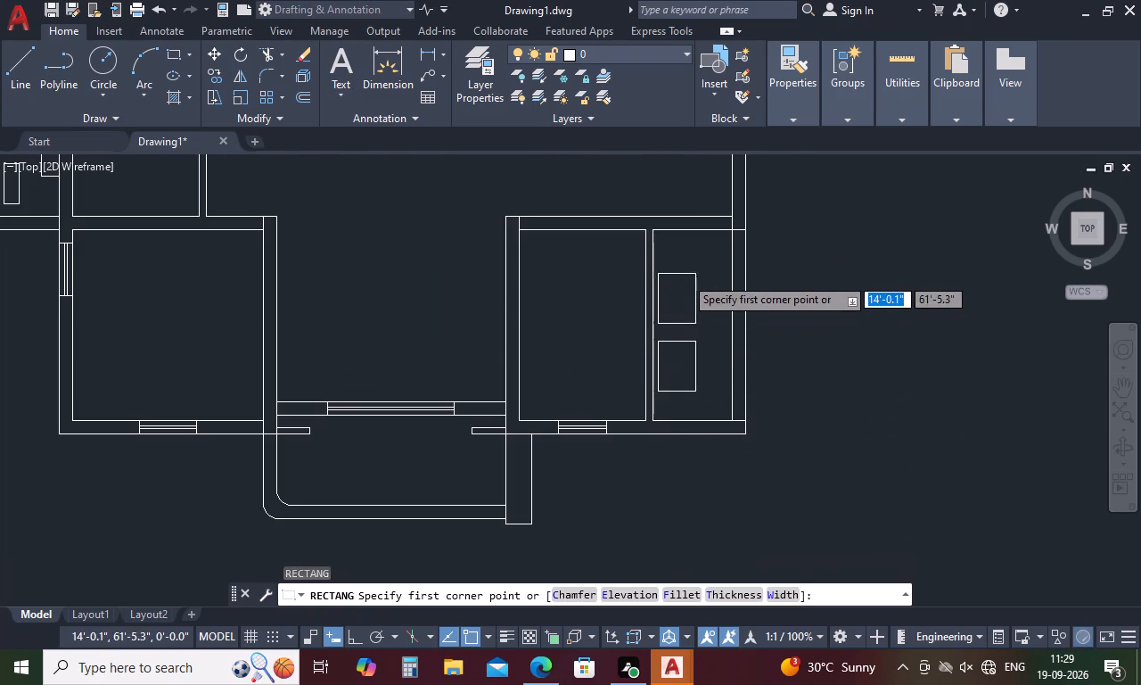
pyautogui.scroll(2, 685, 276)
pyautogui.click(711, 263)
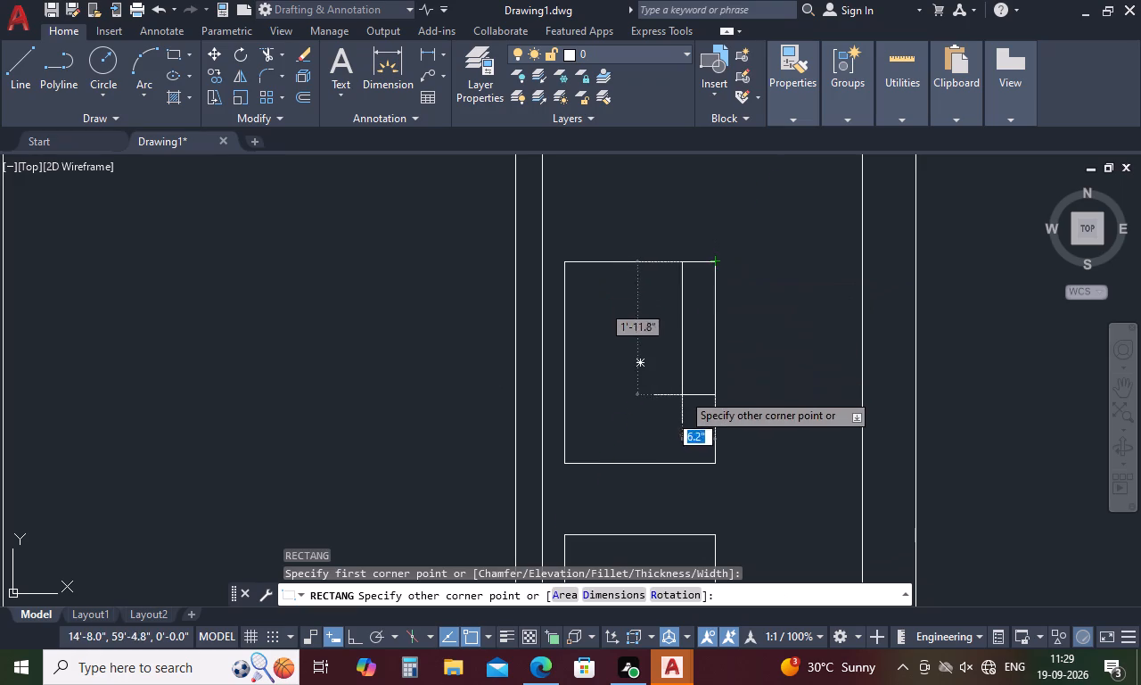
pyautogui.click(679, 464)
pyautogui.scroll(-2, 669, 309)
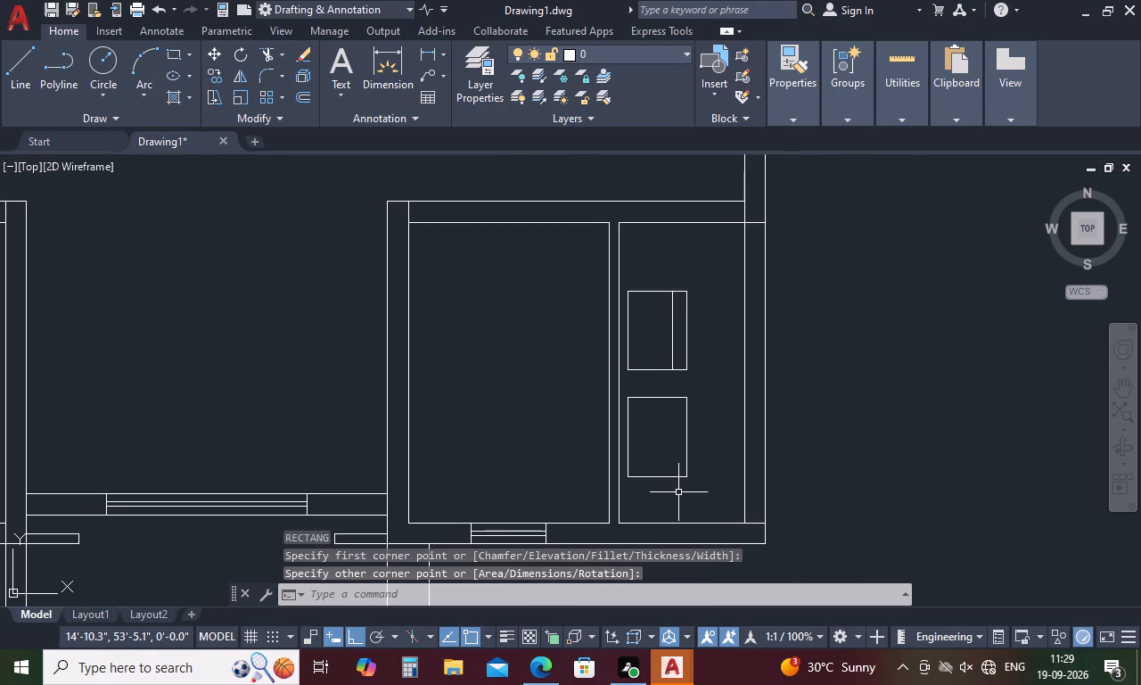
# Draw a short narrow rectangle inside the southern rectangle, against the middle of its east edge.
pyautogui.press('space')
pyautogui.scroll(2, 683, 465)
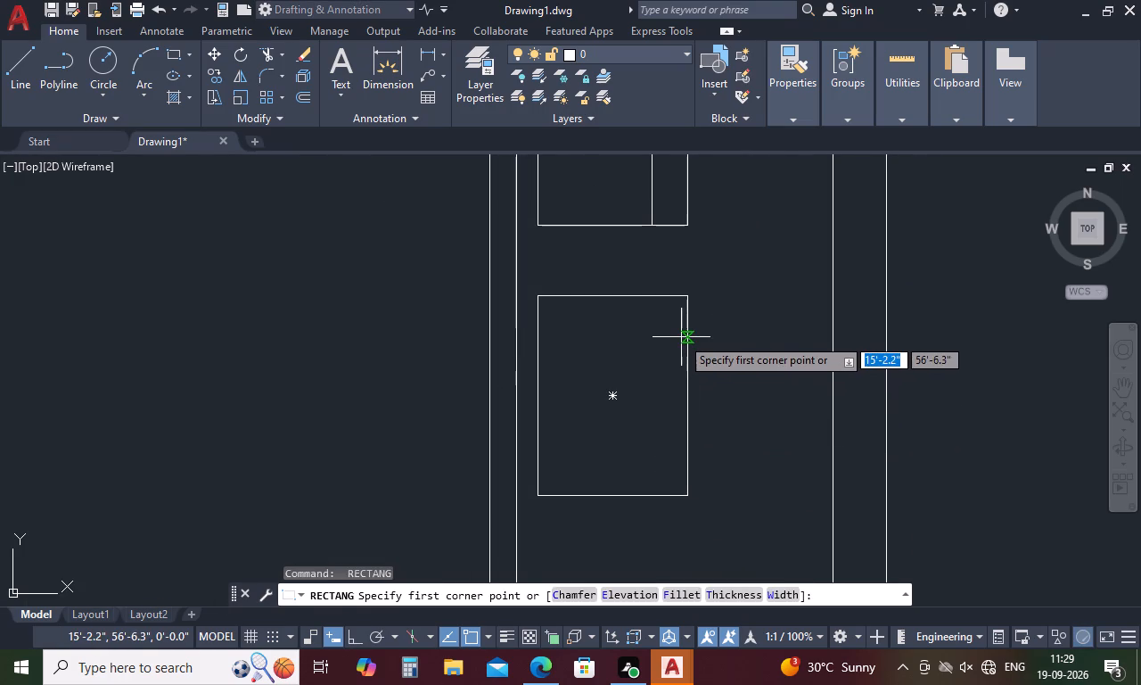
pyautogui.click(687, 340)
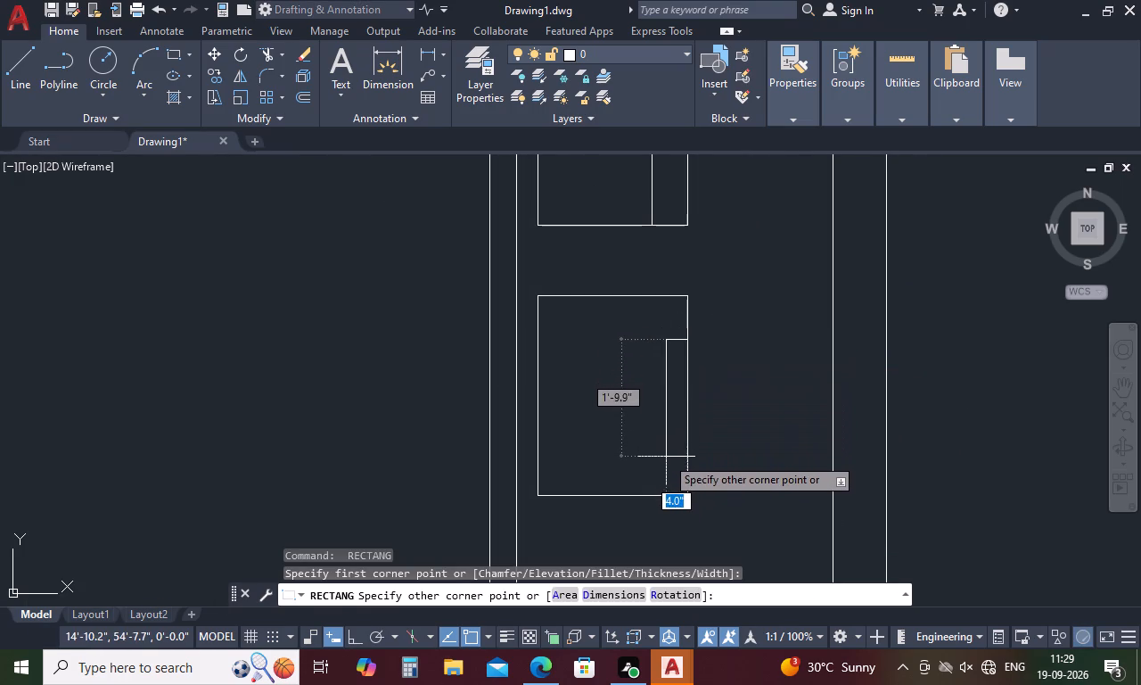
pyautogui.click(656, 462)
pyautogui.press('space')
pyautogui.scroll(-4, 672, 424)
pyautogui.press('Escape')
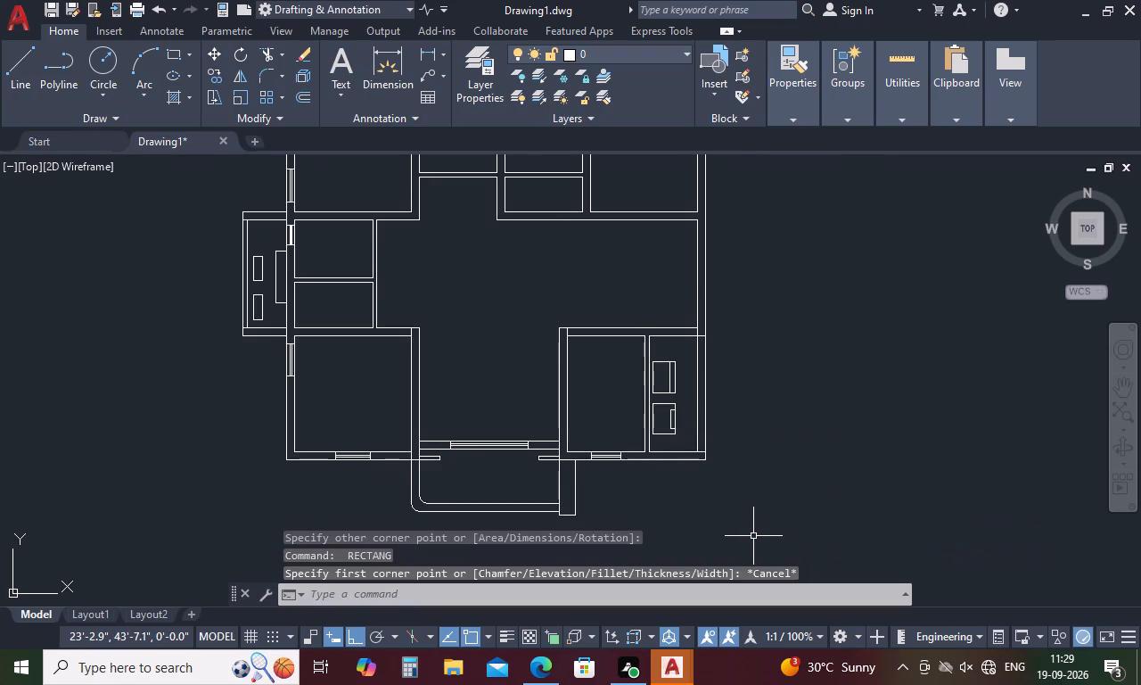
# Offset the east and west inner wall lines 2' into the room just west of the narrow room.
pyautogui.write("o 2'")
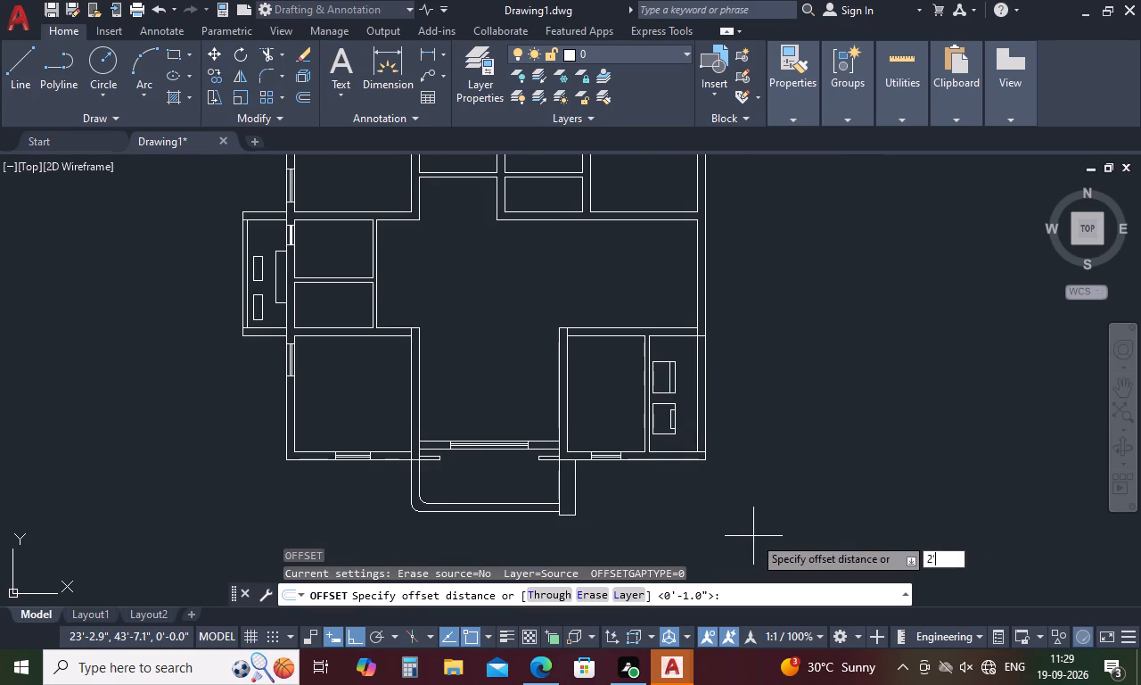
pyautogui.press('space')
pyautogui.click(643, 418)
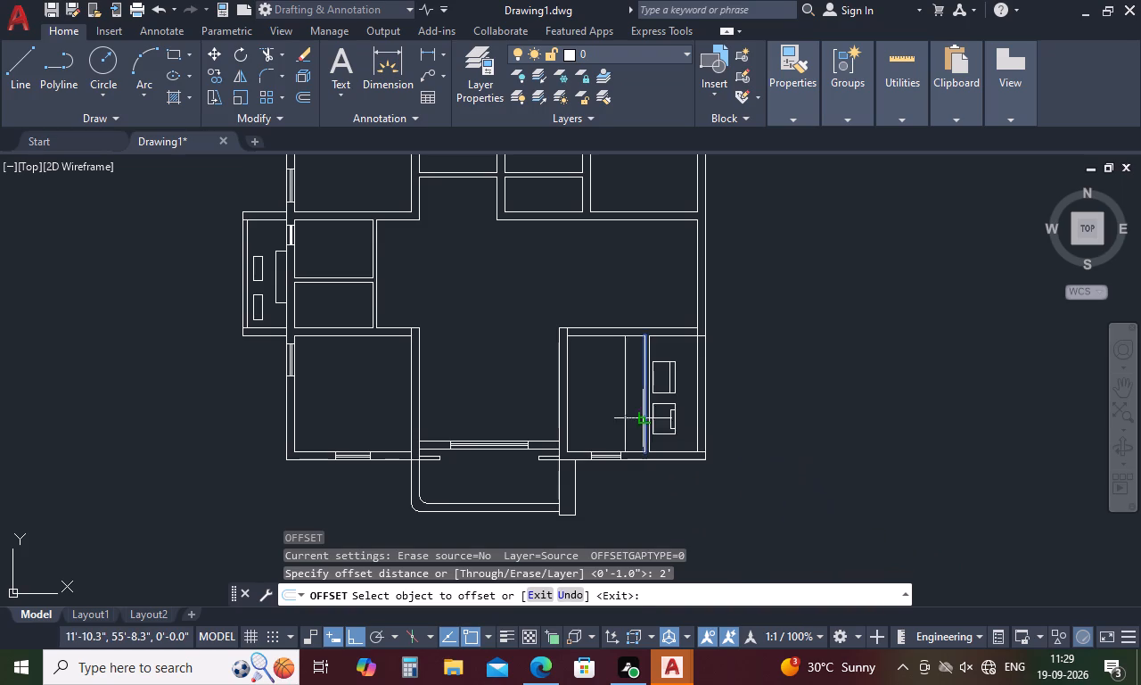
pyautogui.click(623, 421)
pyautogui.click(569, 411)
pyautogui.click(605, 416)
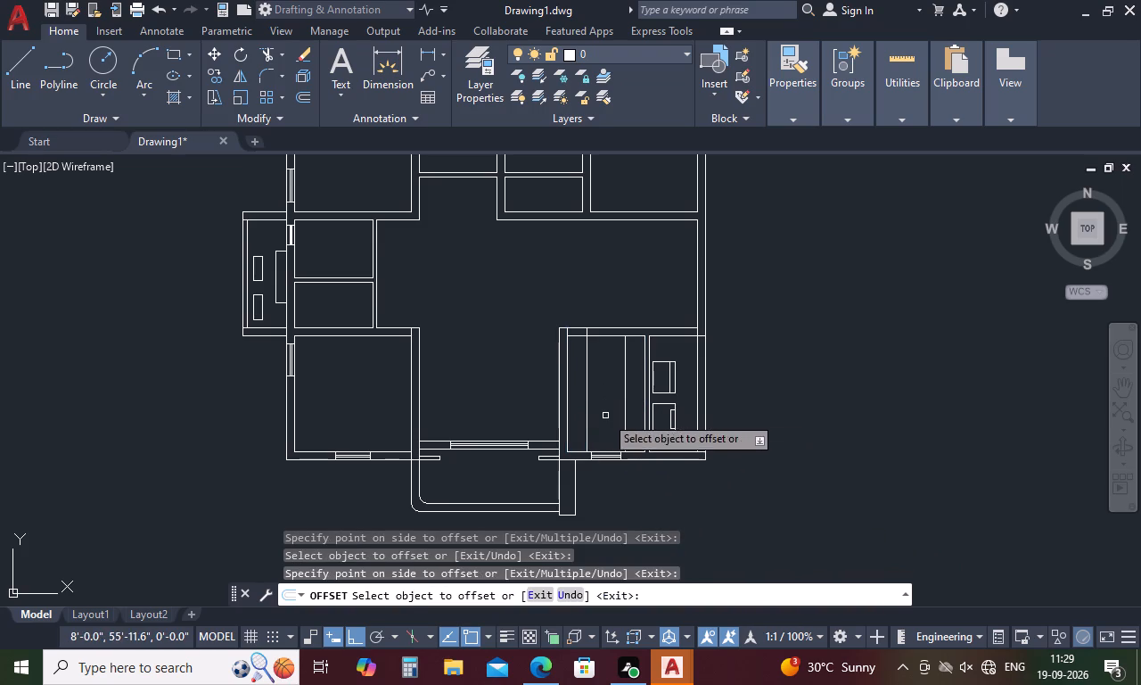
pyautogui.press('Escape')
# Draw a horizontal line from the midpoint of that room's west wall across to the western offset line.
pyautogui.write('l')
pyautogui.press('space')
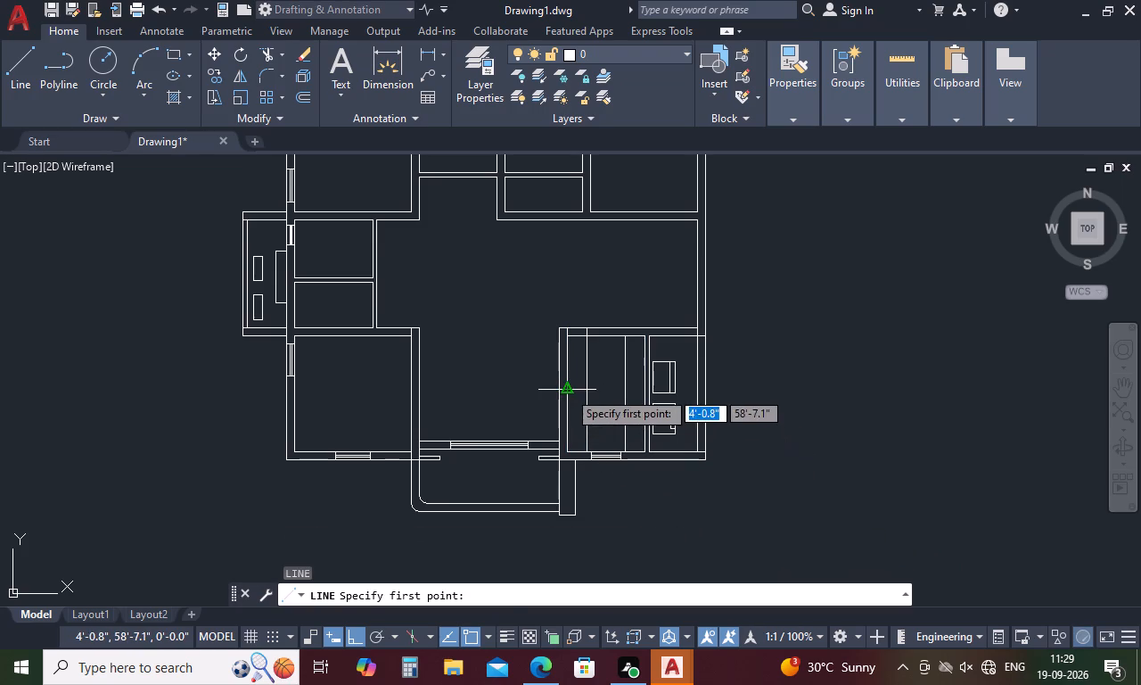
pyautogui.click(568, 391)
pyautogui.click(587, 387)
pyautogui.press('Escape')
# Trim the western offset line north of the short horizontal line, including its remaining piece within the north wall.
pyautogui.press('t')
pyautogui.write('r')
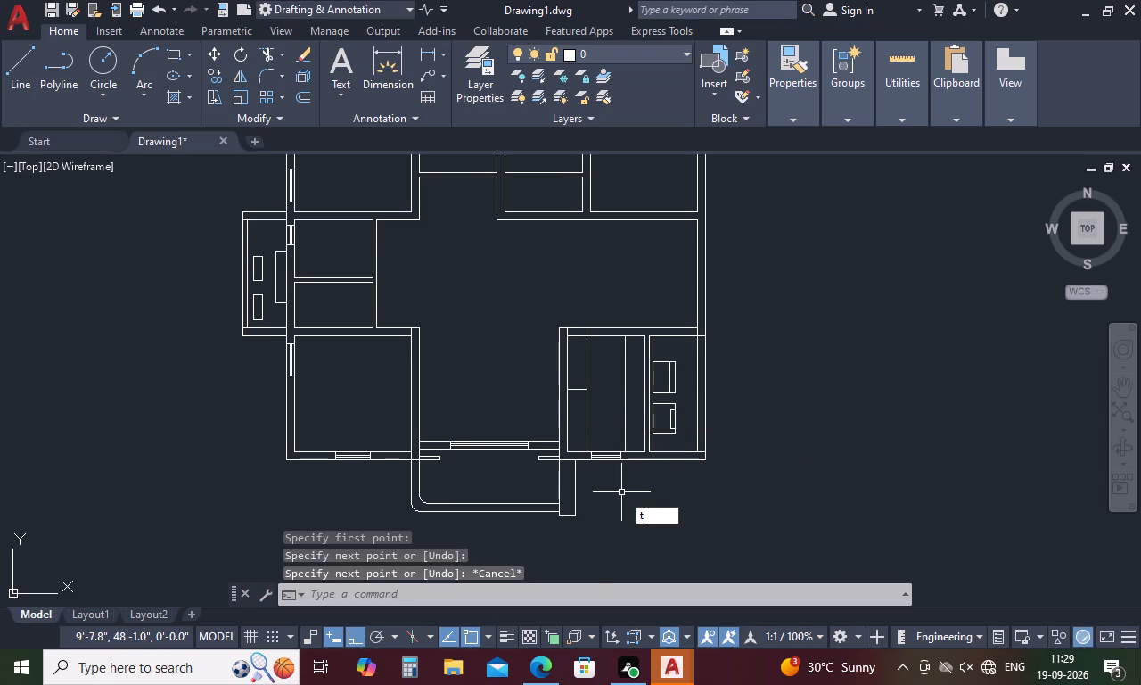
pyautogui.press('space')
pyautogui.click(585, 367)
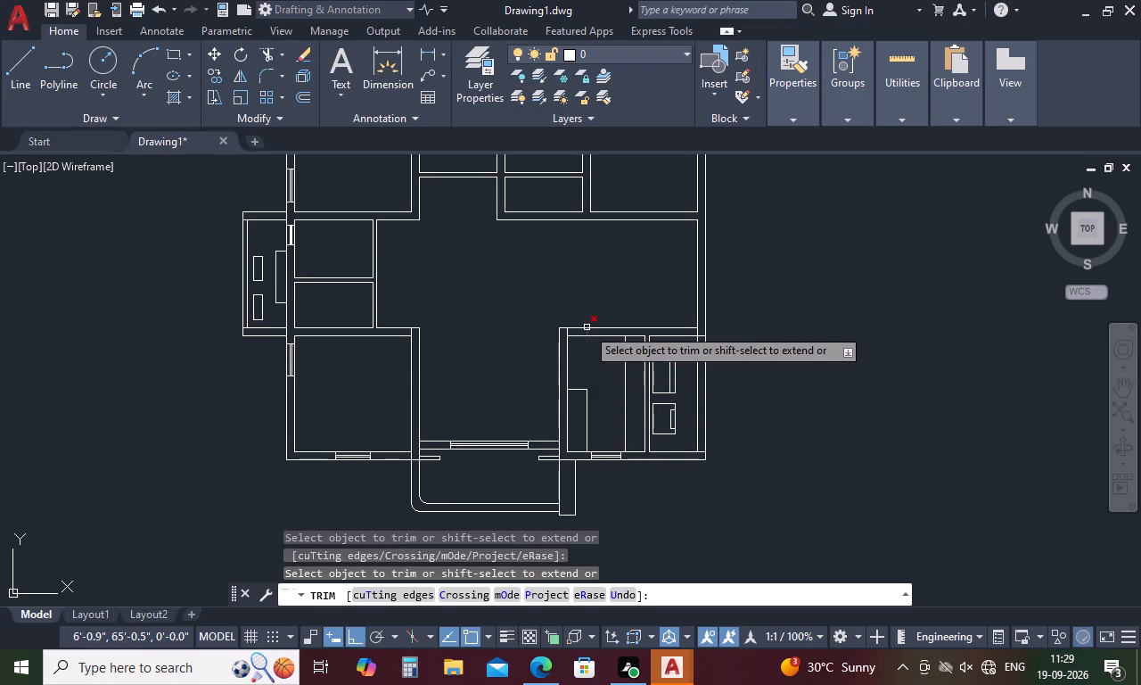
pyautogui.scroll(5, 587, 327)
pyautogui.moveTo(579, 351); pyautogui.dragTo(536, 366)
pyautogui.scroll(-4, 538, 366)
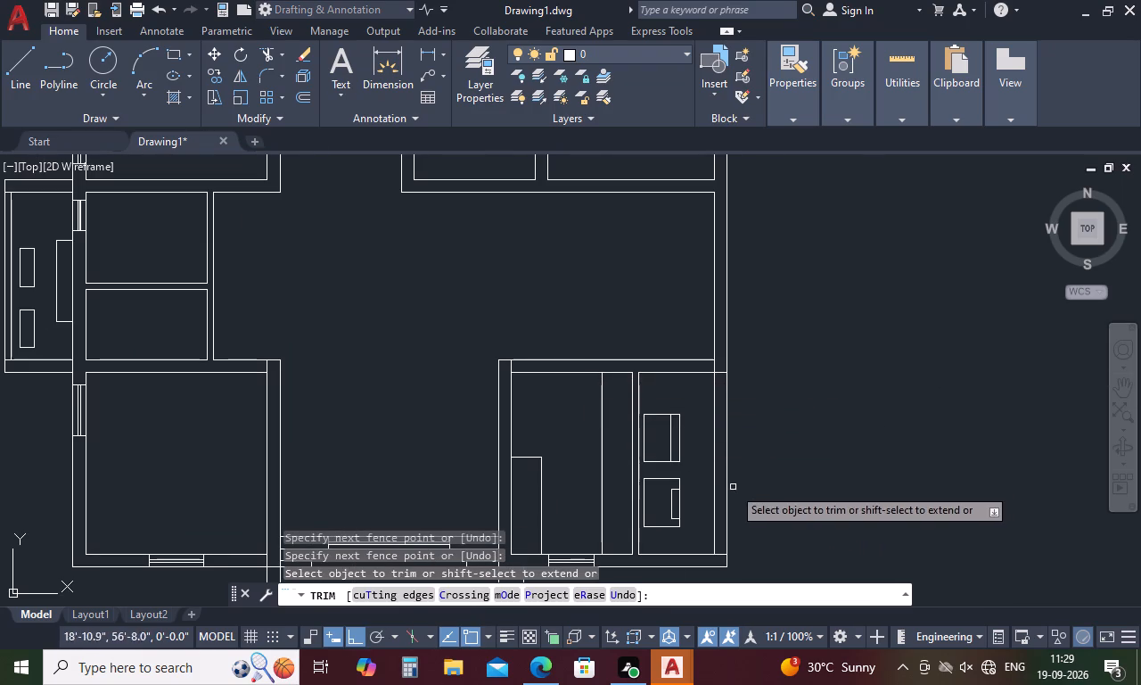
pyautogui.scroll(-2, 655, 375)
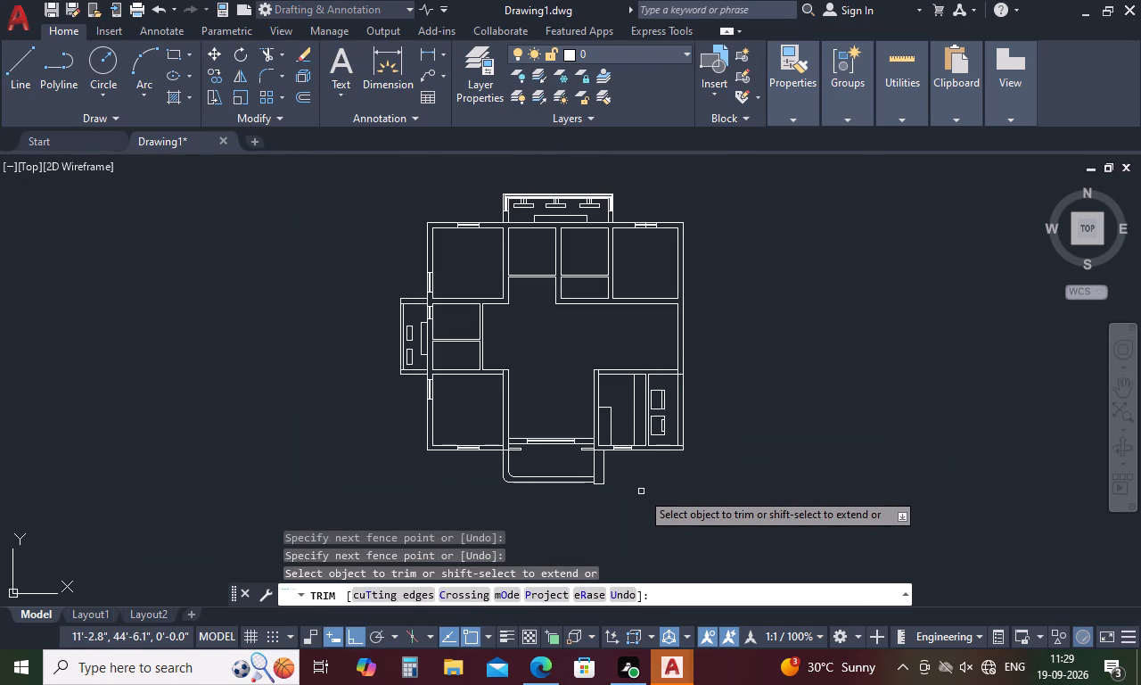
pyautogui.press('Escape')
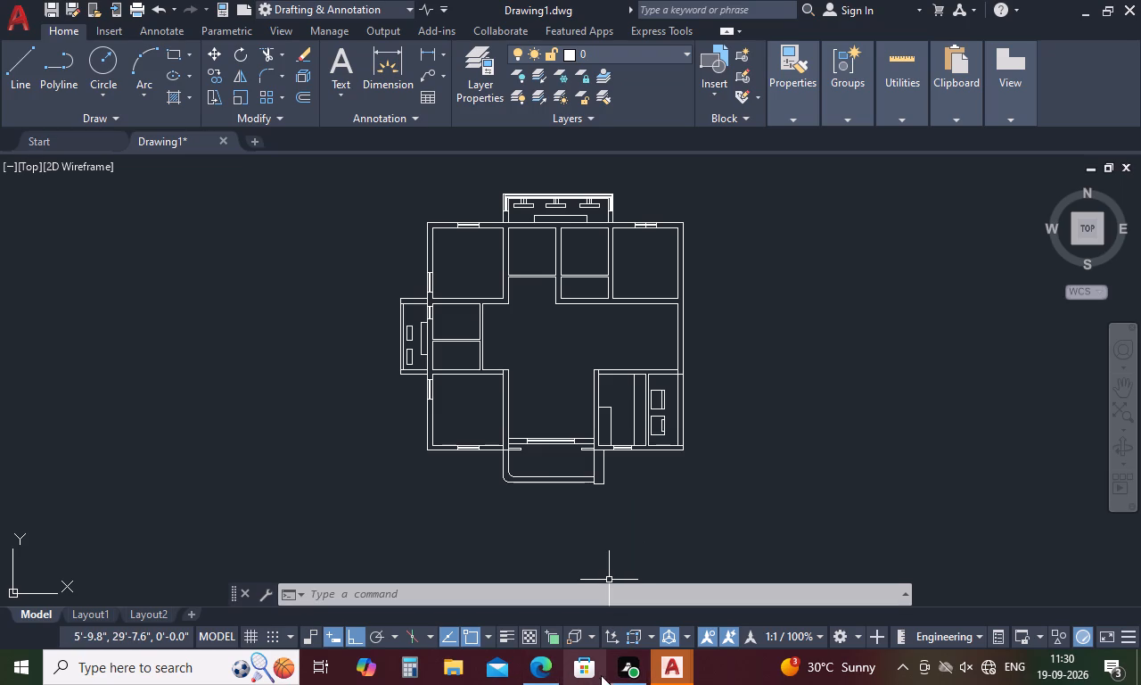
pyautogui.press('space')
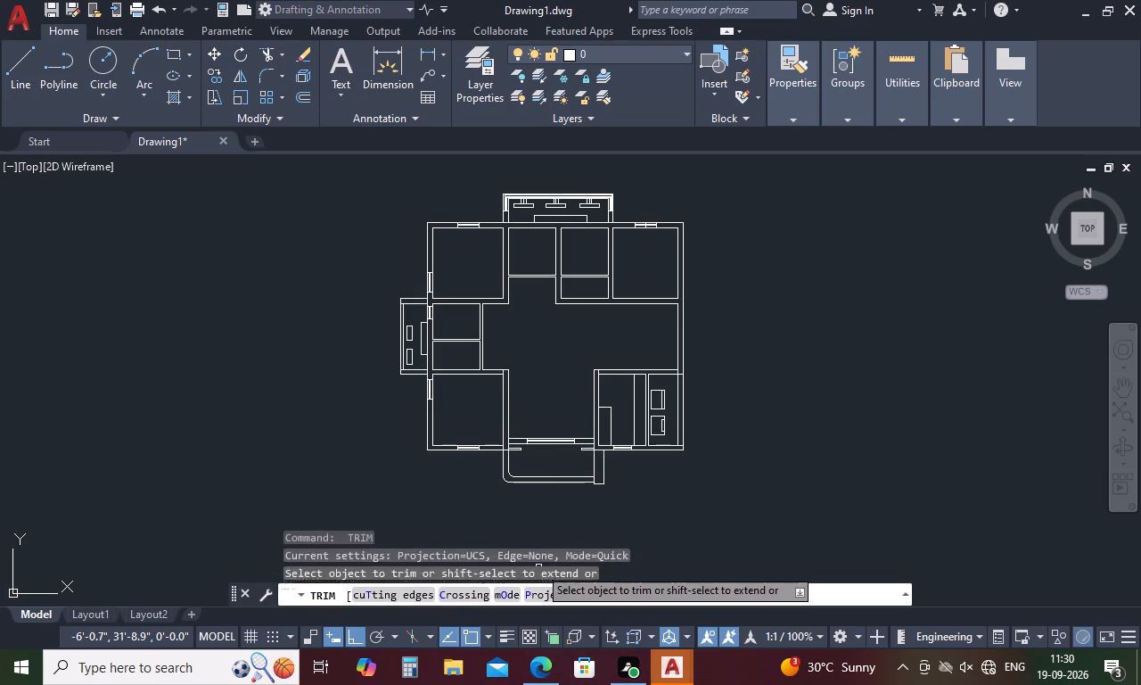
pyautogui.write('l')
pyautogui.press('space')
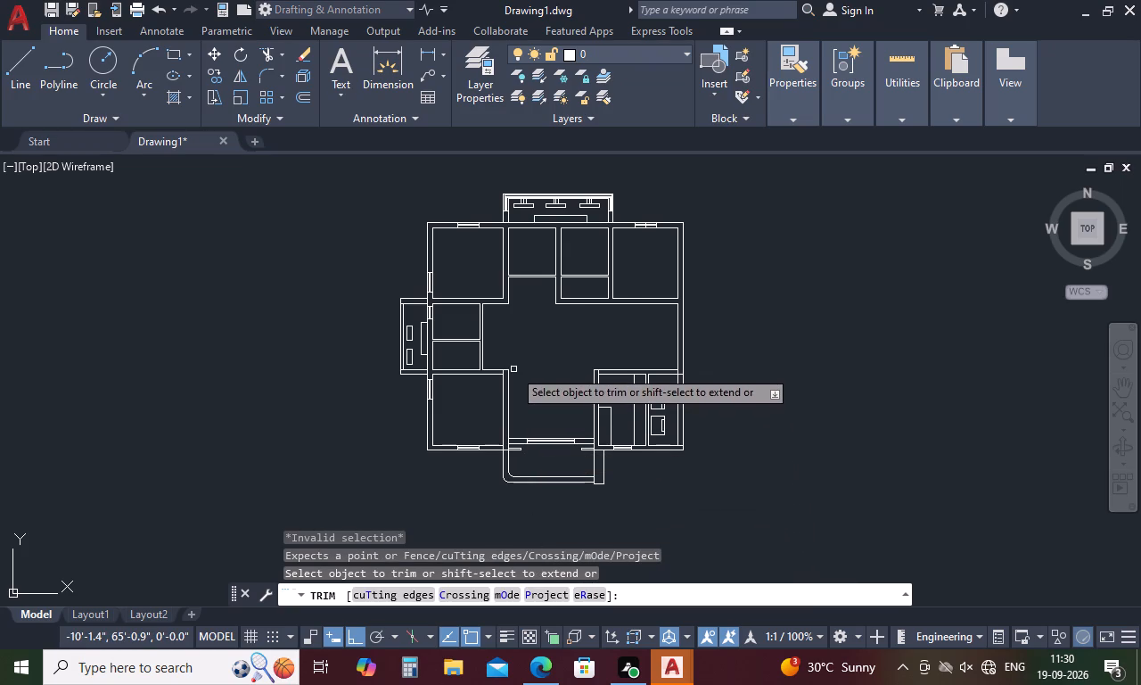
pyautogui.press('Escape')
# Draw a door jamb line across the northwest room's south wall, just west of the room's southeast inner corner.
pyautogui.write('l')
pyautogui.press('space')
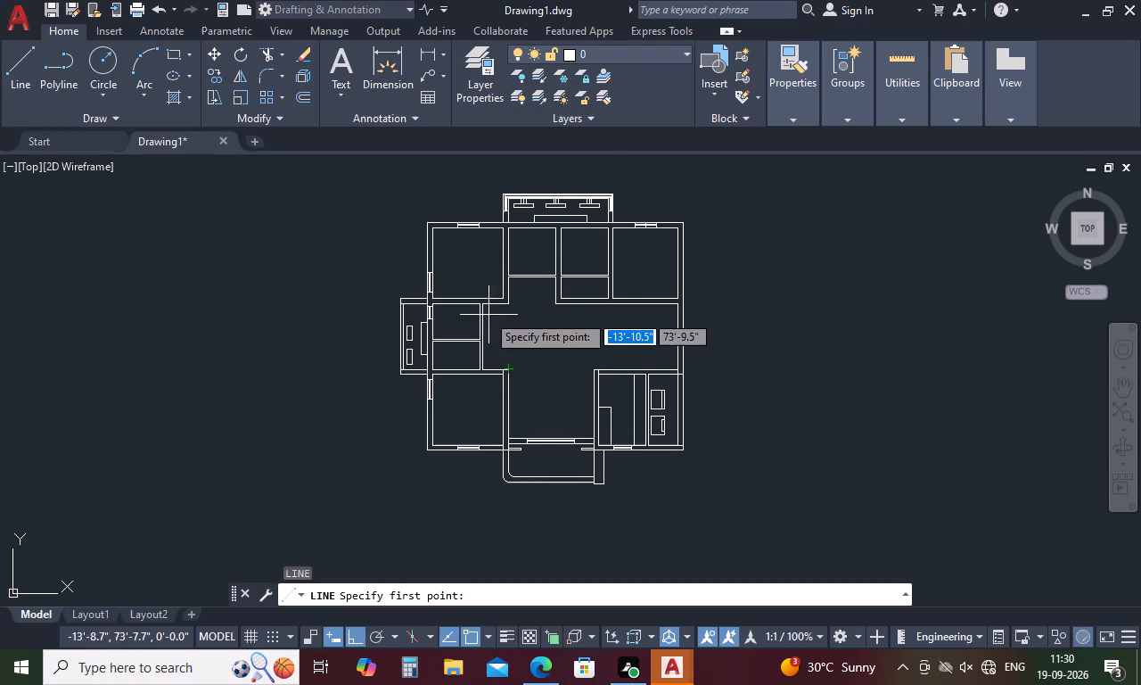
pyautogui.scroll(3, 471, 287)
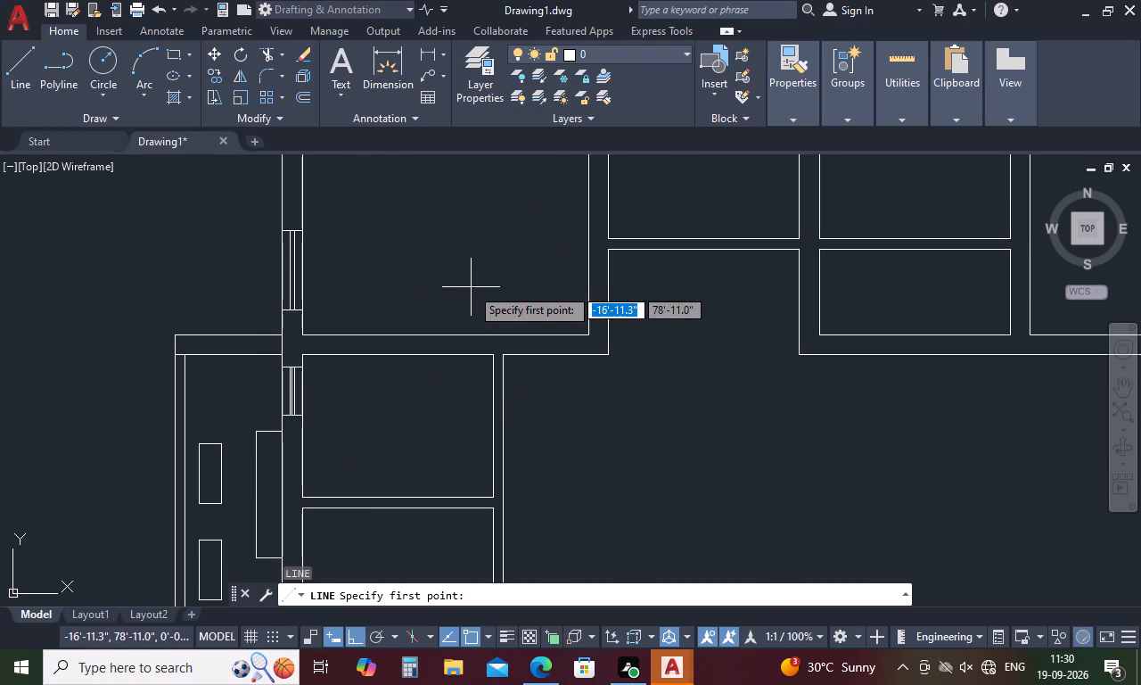
pyautogui.scroll(4, 579, 338)
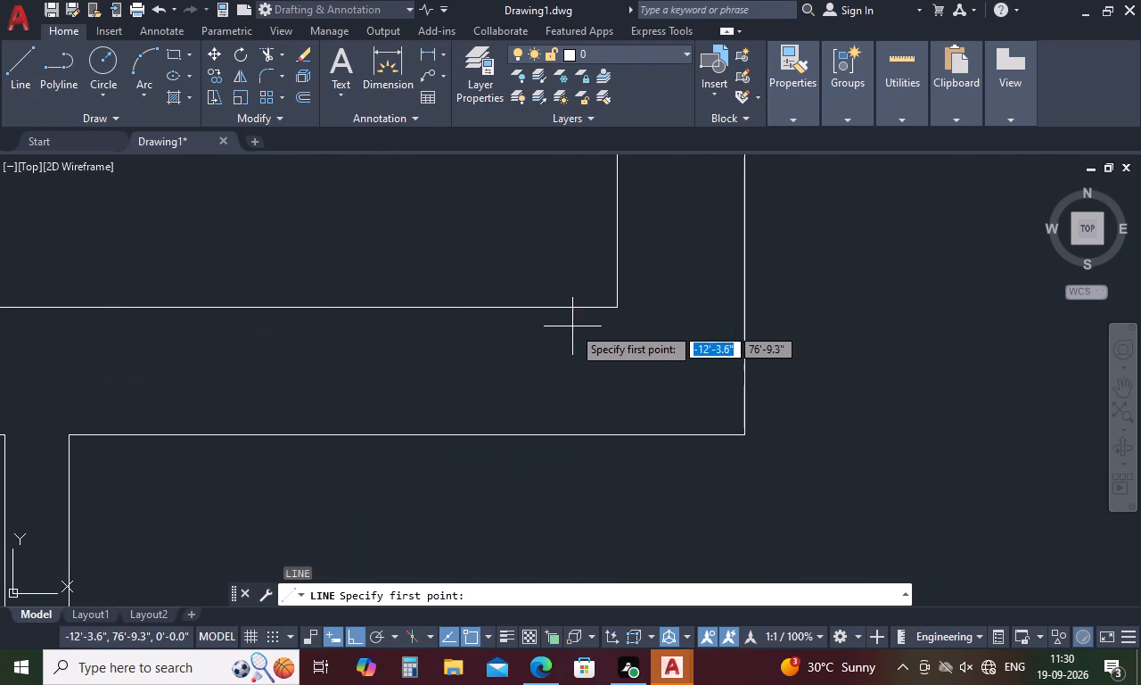
pyautogui.click(584, 308)
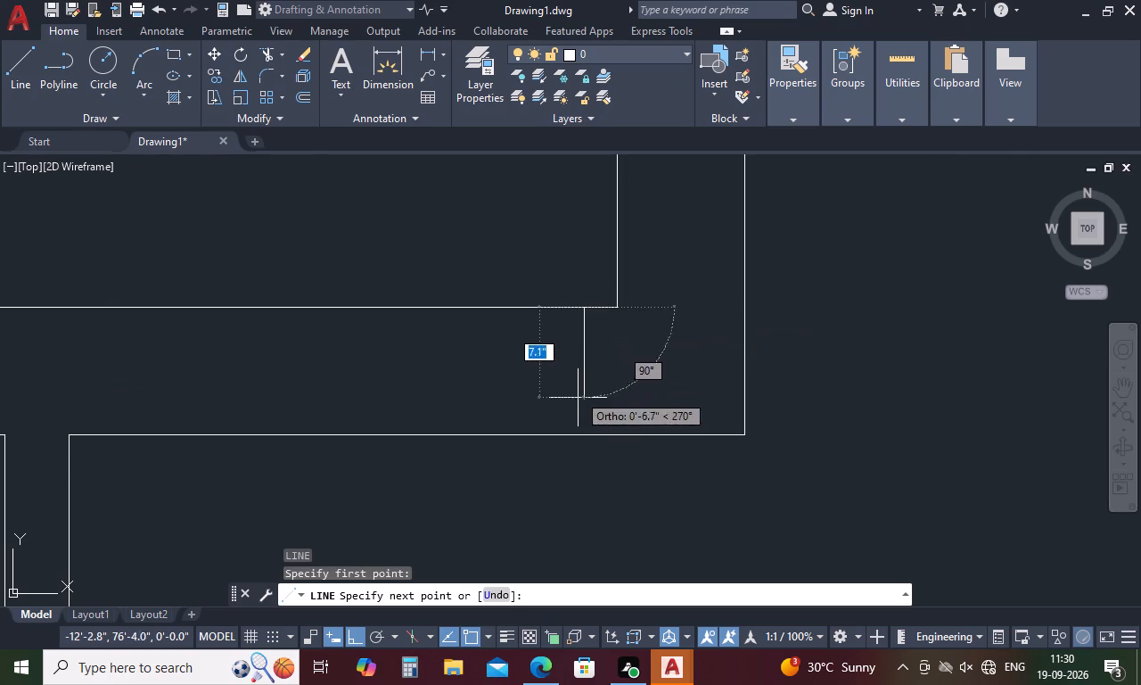
pyautogui.click(579, 436)
pyautogui.press('space')
# Offset the jamb line 3' west to mark the other side of the door opening.
pyautogui.write("o 3'")
pyautogui.press('space')
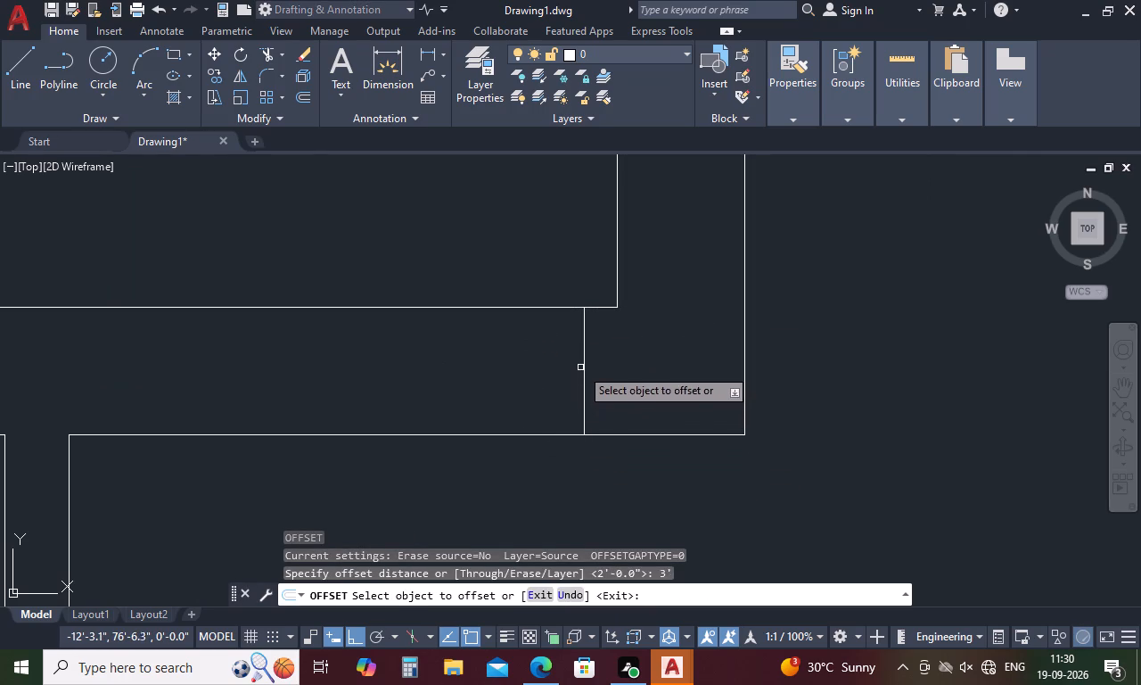
pyautogui.click(585, 365)
pyautogui.click(413, 401)
pyautogui.press('space')
# Draw a 3' door leaf line north into the room from the north end of the eastern jamb line.
pyautogui.press('l')
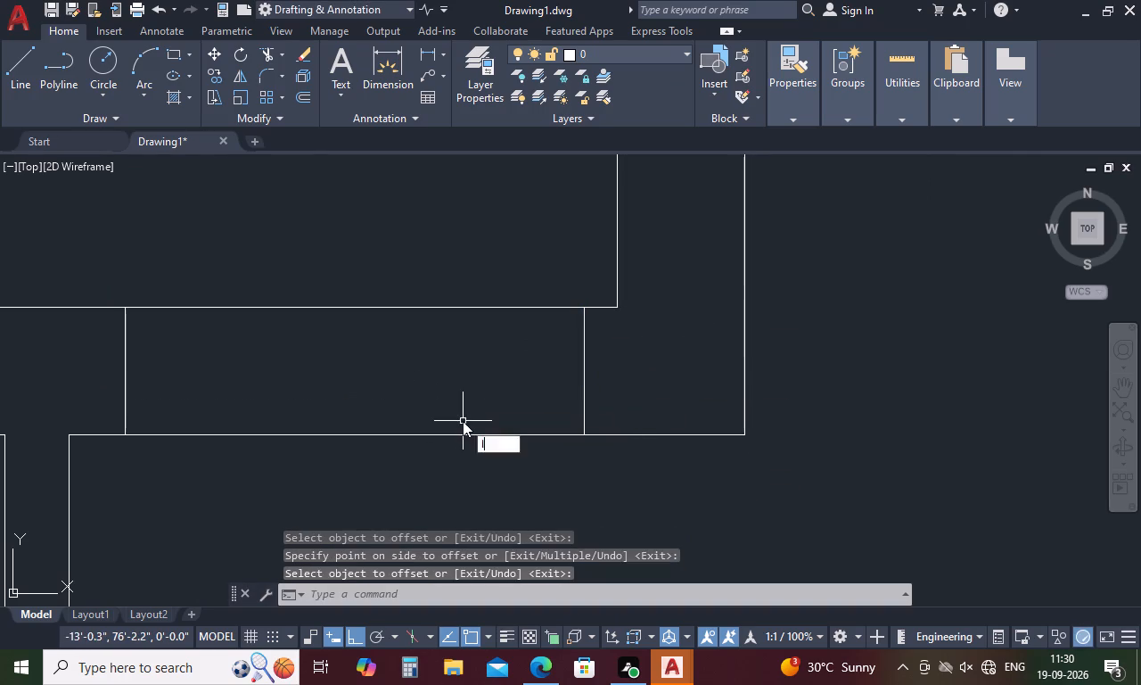
pyautogui.press('space')
pyautogui.click(582, 309)
pyautogui.scroll(-4, 583, 309)
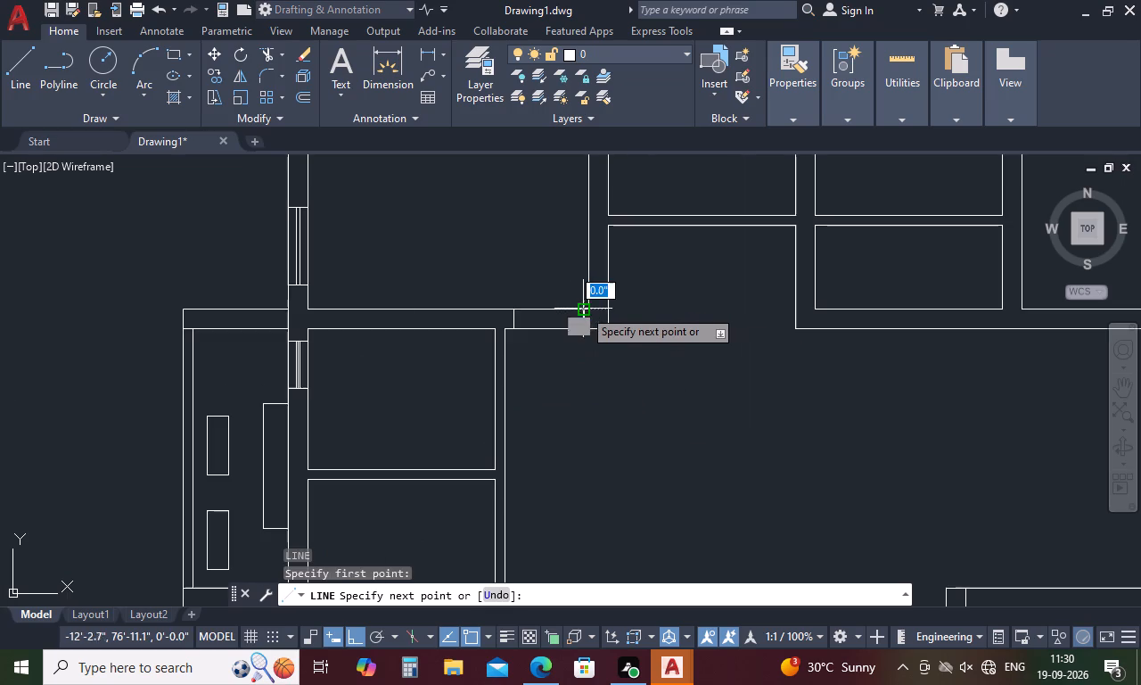
pyautogui.press('3')
pyautogui.write("'")
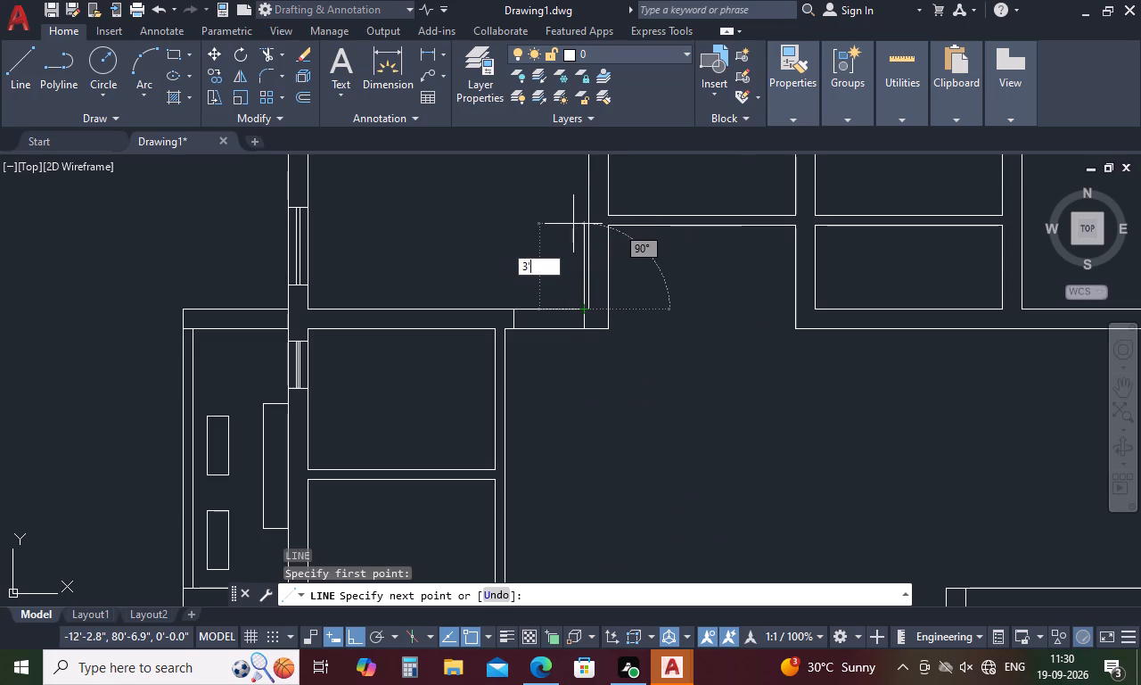
pyautogui.press('space')
pyautogui.press('Escape')
# Offset the door leaf line 1" to the west to give the leaf its thickness.
pyautogui.press('o')
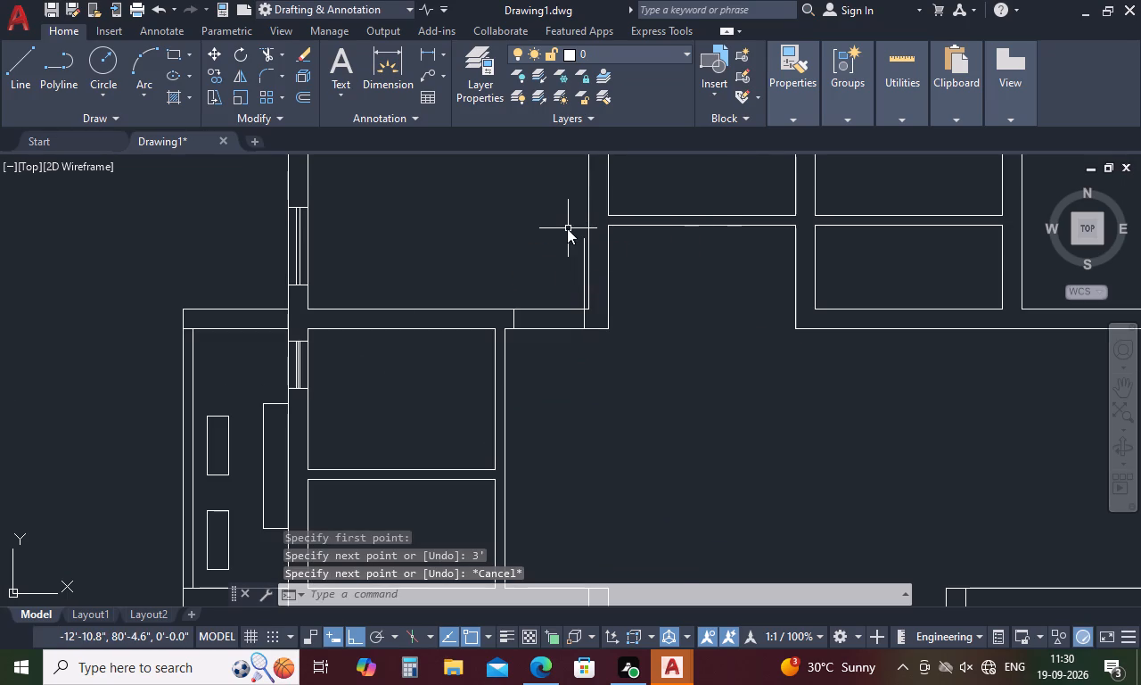
pyautogui.press('space')
pyautogui.write('1')
pyautogui.press('space')
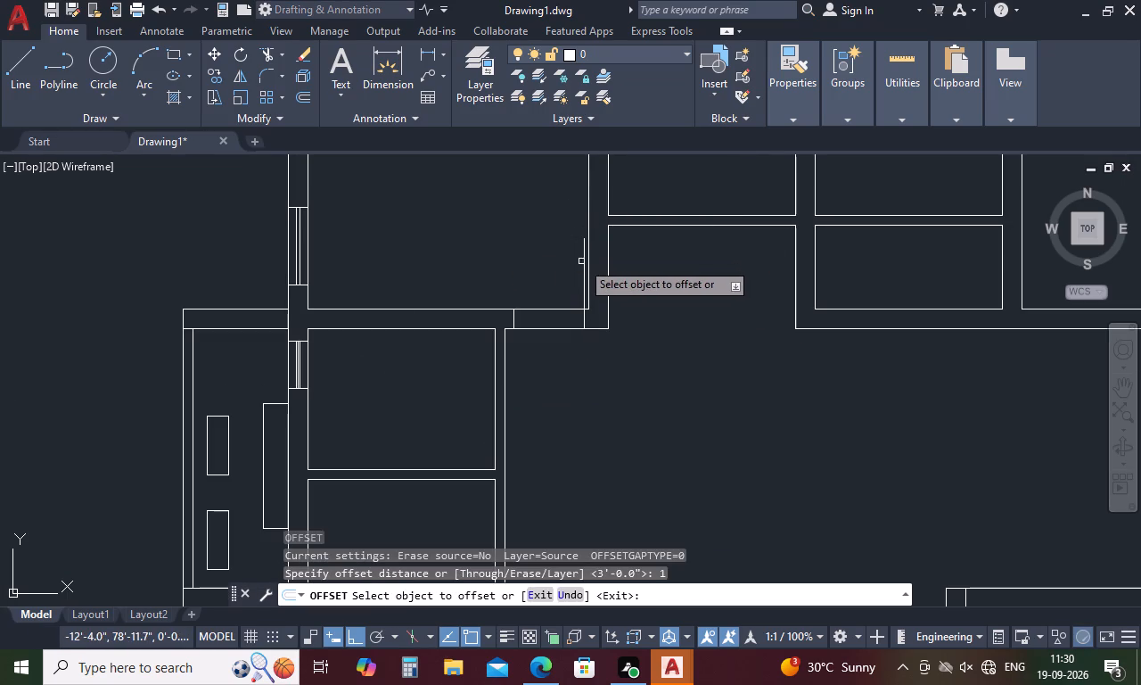
pyautogui.click(582, 260)
pyautogui.click(535, 268)
pyautogui.press('space')
# Draw the door swing arc from the north end of the leaf to the north end of the western jamb.
pyautogui.write('a')
pyautogui.press('space')
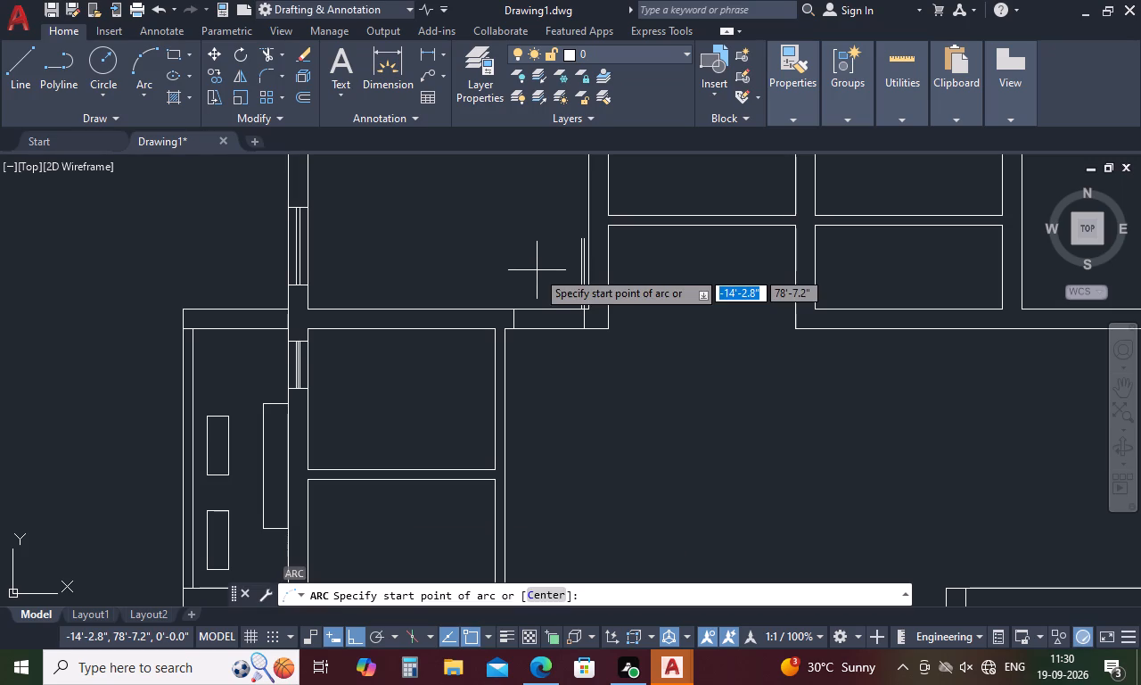
pyautogui.scroll(4, 579, 229)
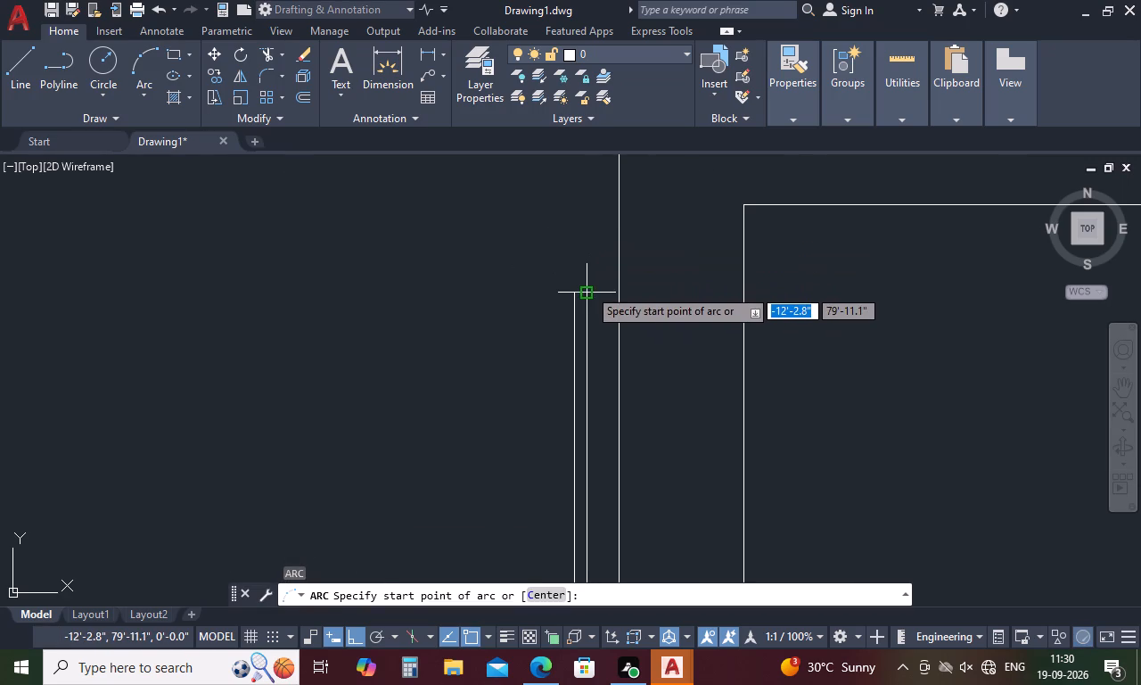
pyautogui.click(588, 288)
pyautogui.scroll(4, 573, 285)
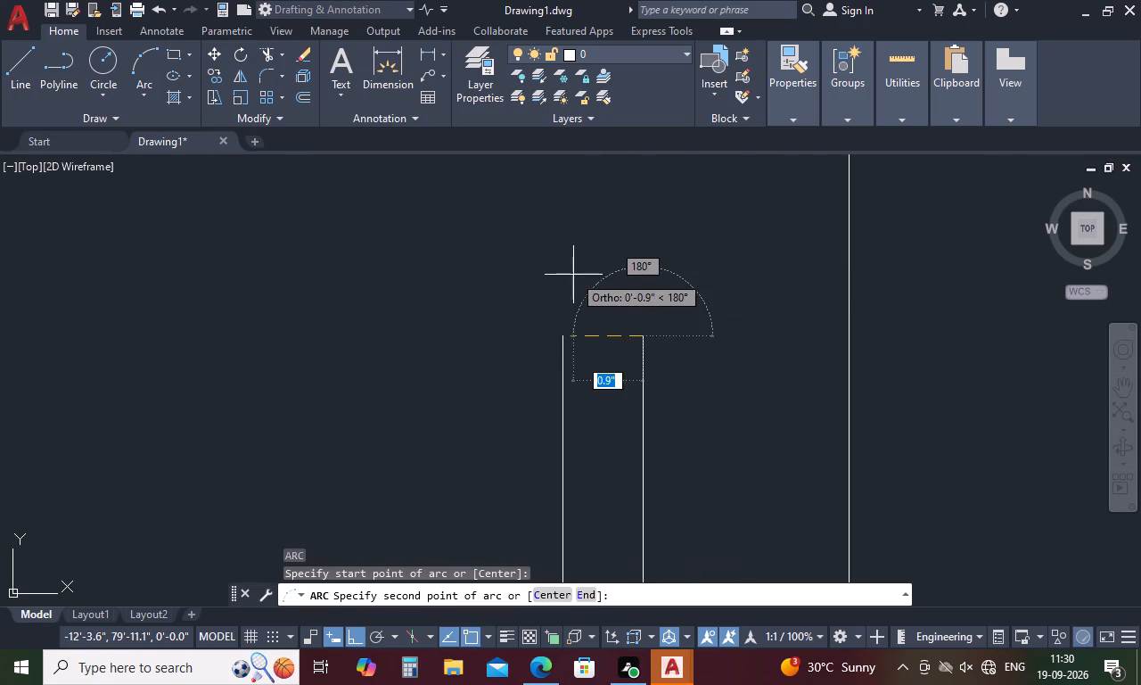
pyautogui.click(562, 335)
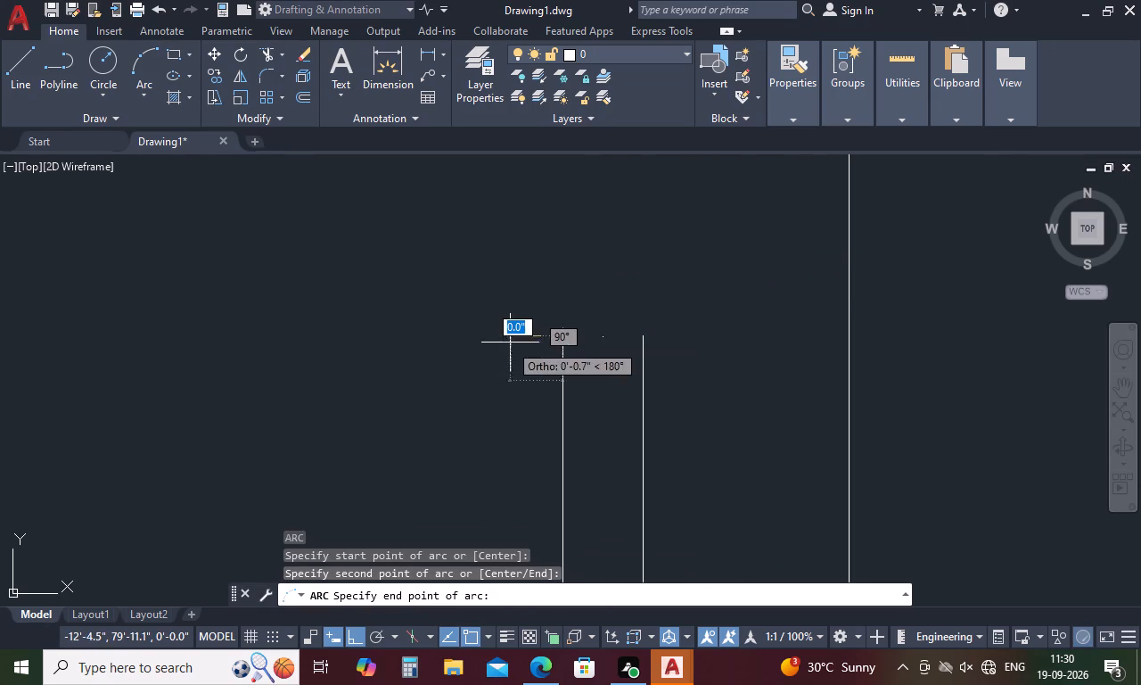
pyautogui.scroll(-8, 510, 342)
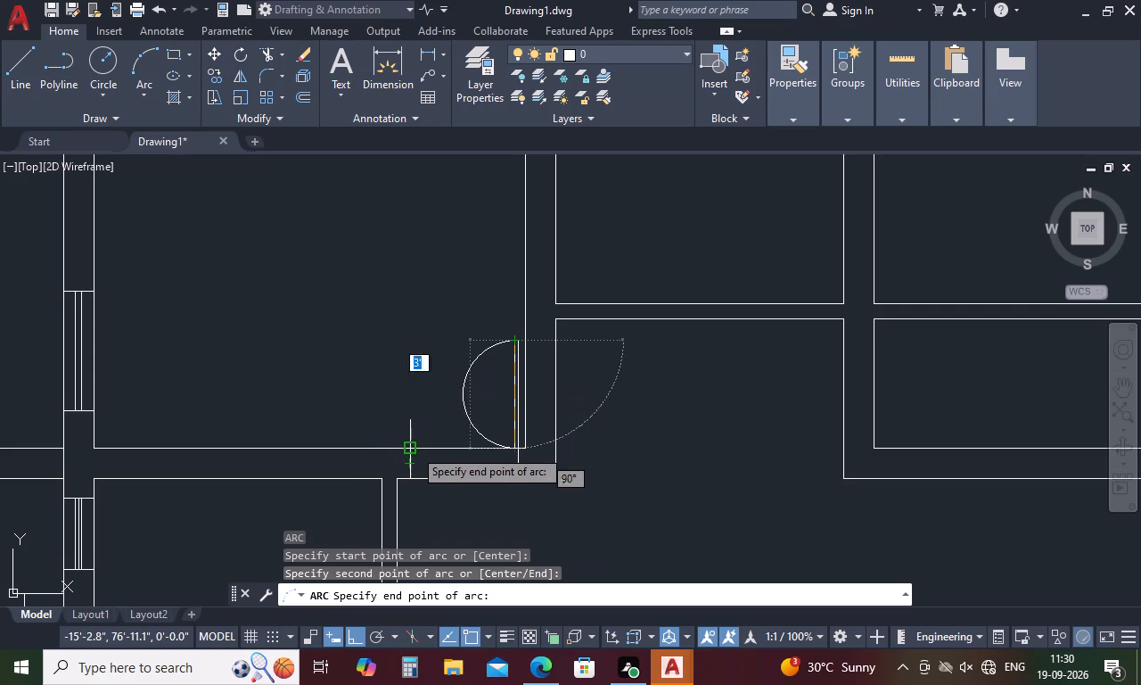
pyautogui.click(414, 447)
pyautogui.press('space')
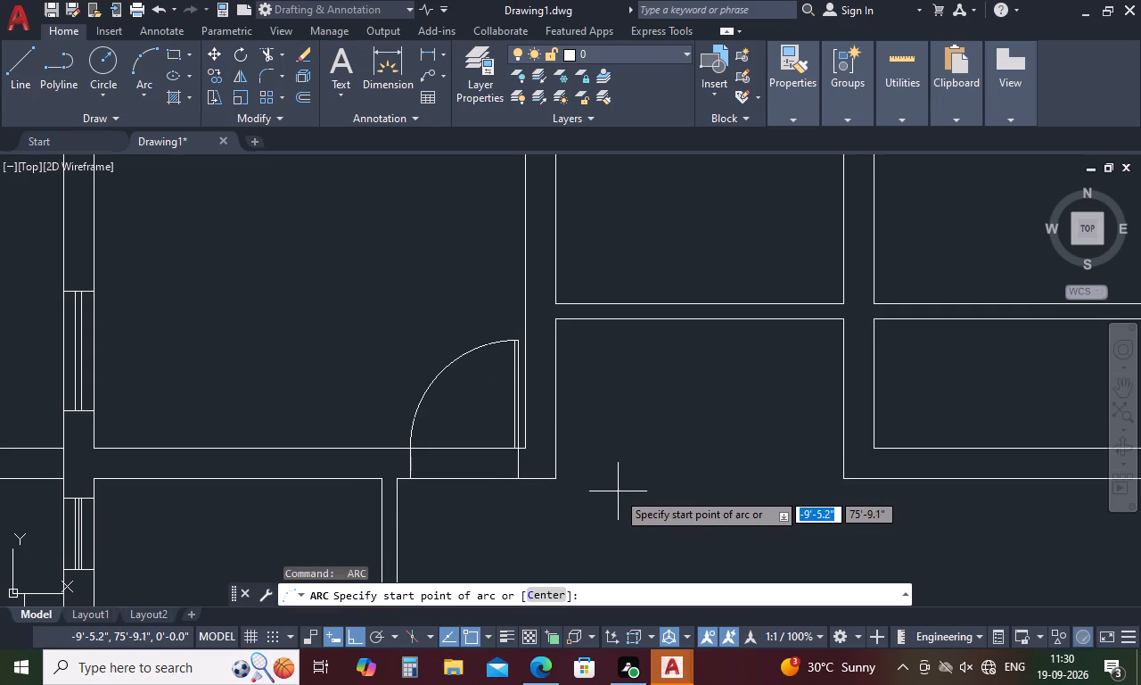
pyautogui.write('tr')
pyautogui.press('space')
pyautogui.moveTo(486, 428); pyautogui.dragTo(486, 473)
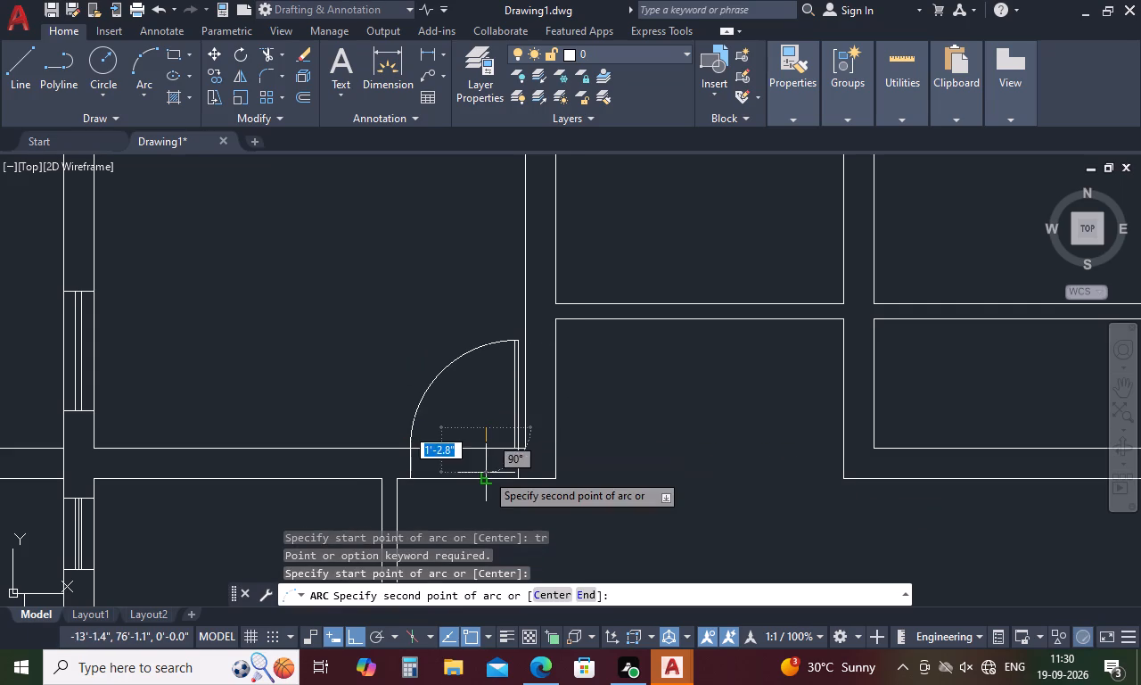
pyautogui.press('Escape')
# Trim both south wall lines of the northwest room between the two door jambs to open the doorway.
pyautogui.write('tr')
pyautogui.press('space')
pyautogui.moveTo(491, 436); pyautogui.dragTo(482, 507)
pyautogui.scroll(-4, 498, 394)
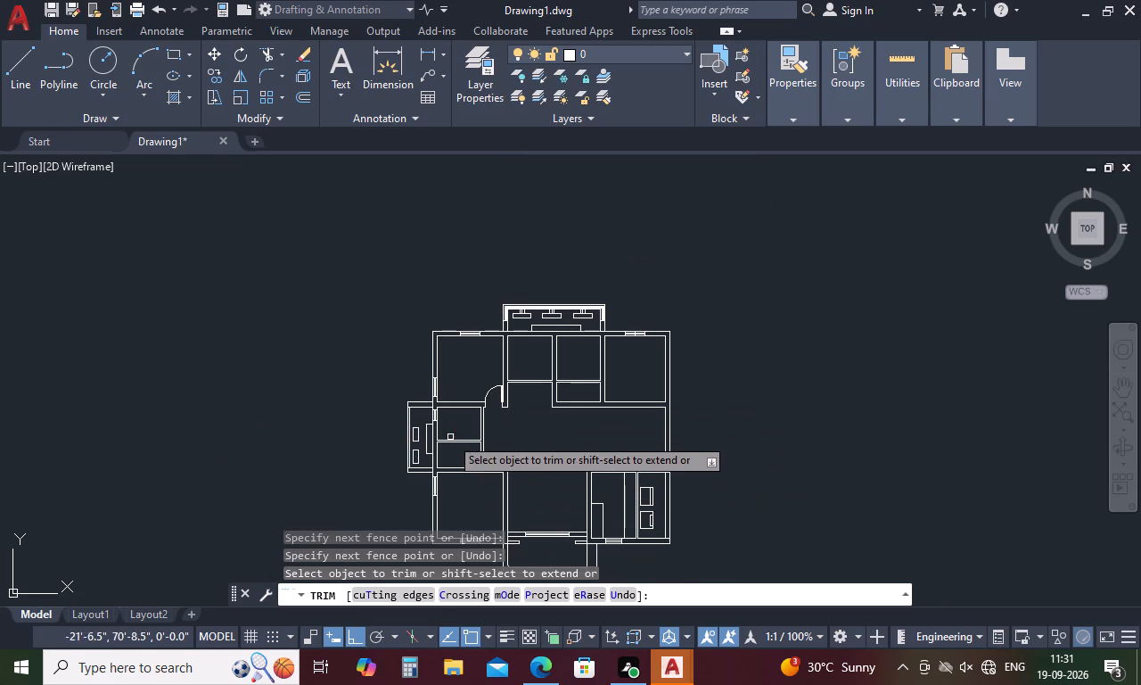
pyautogui.scroll(4, 469, 410)
pyautogui.press('space')
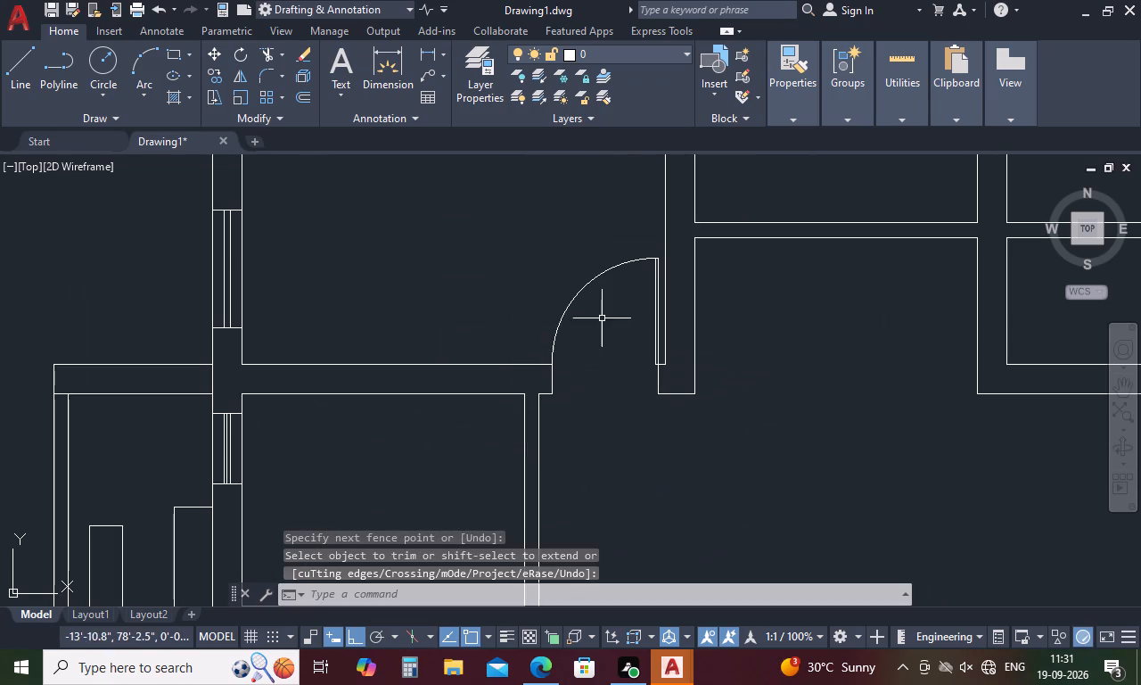
# Copy the door with both jambs from the eastern jamb's south end onto the small room's south wall, west of the northeast room.
pyautogui.scroll(3, 630, 296)
pyautogui.scroll(-1, 656, 295)
pyautogui.moveTo(714, 265); pyautogui.dragTo(686, 275)
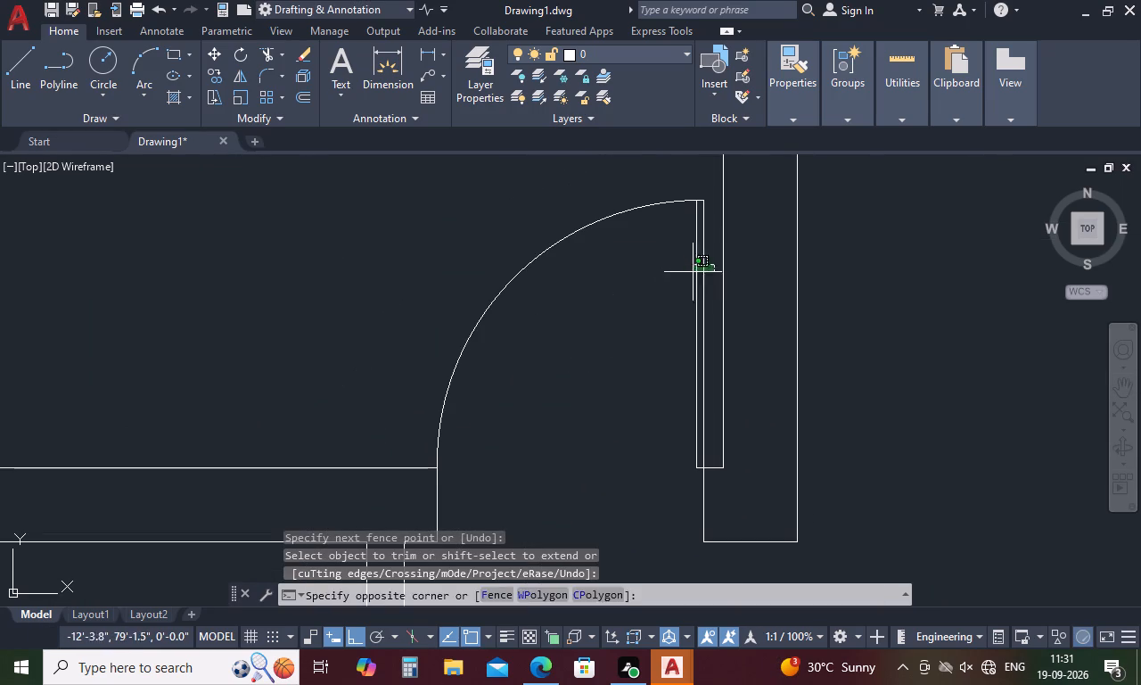
pyautogui.moveTo(686, 275); pyautogui.dragTo(448, 325)
pyautogui.click(436, 511)
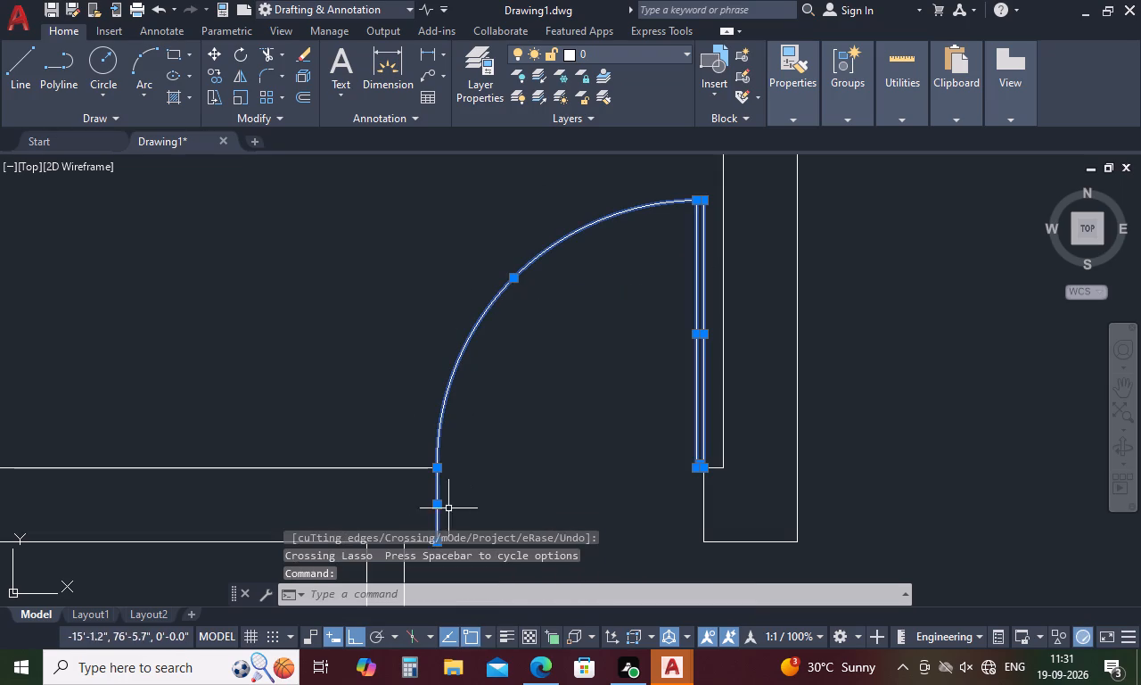
pyautogui.click(705, 493)
pyautogui.rightClick(558, 514)
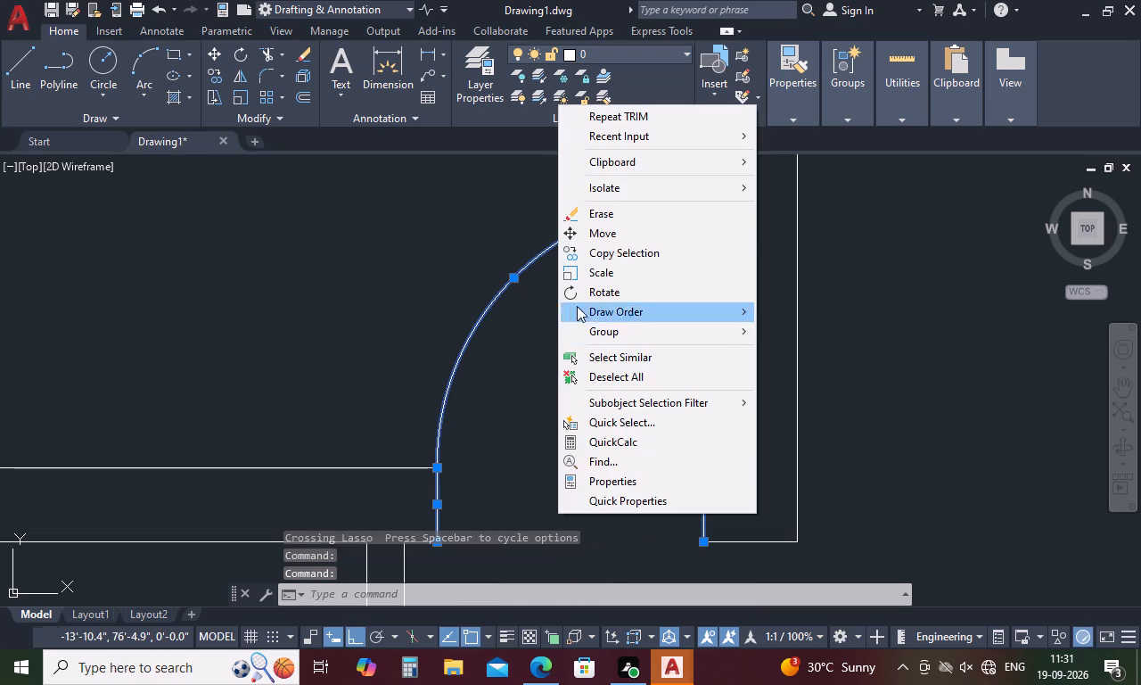
pyautogui.click(619, 255)
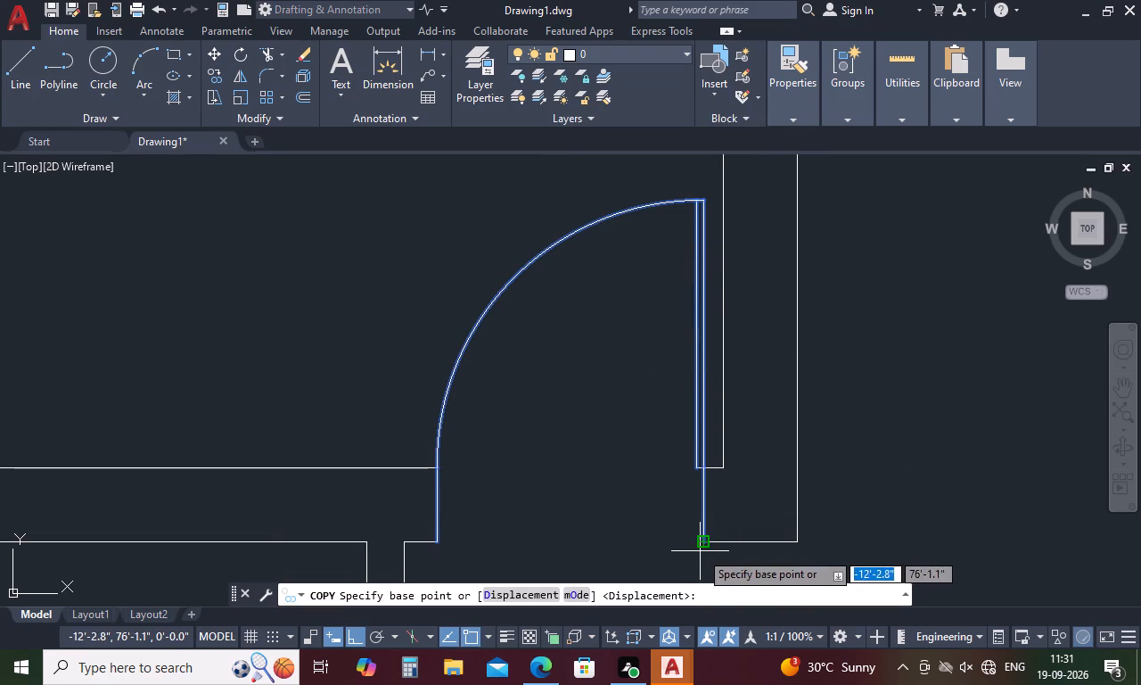
pyautogui.click(703, 543)
pyautogui.scroll(-5, 632, 490)
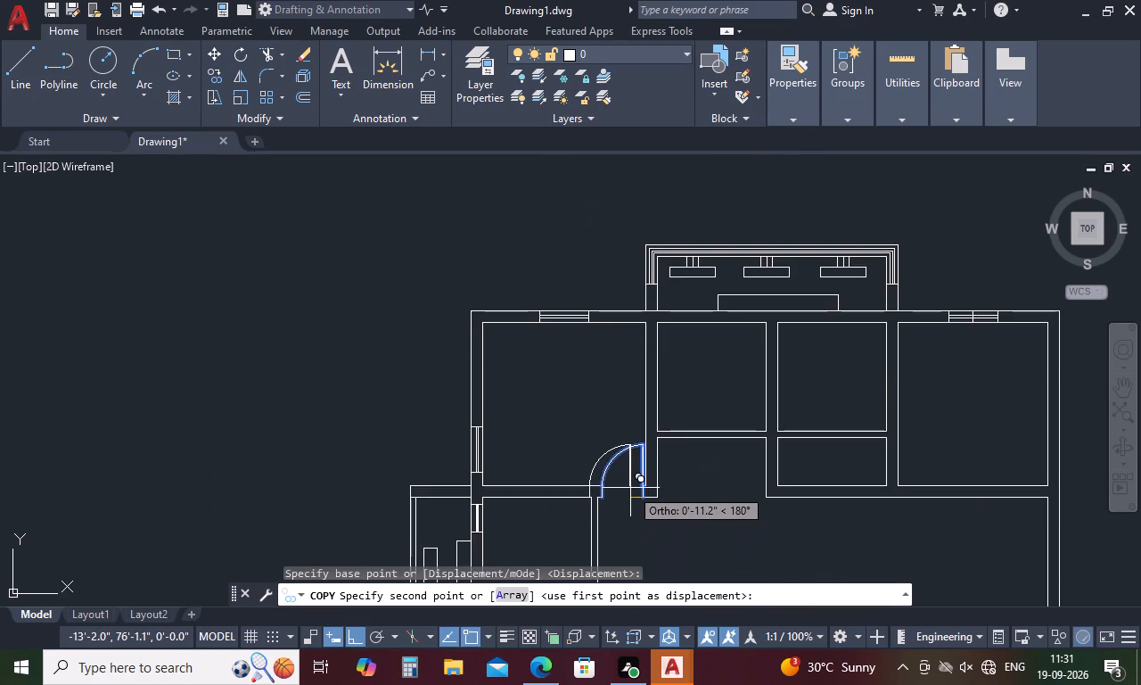
pyautogui.scroll(-1, 630, 488)
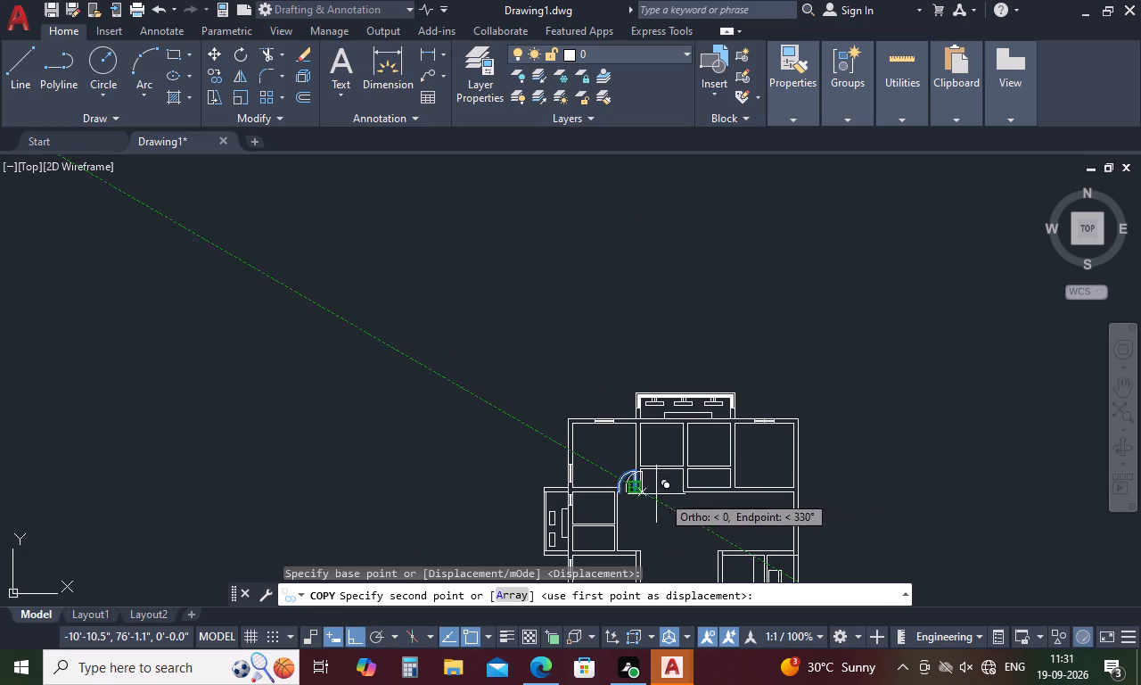
pyautogui.scroll(3, 692, 486)
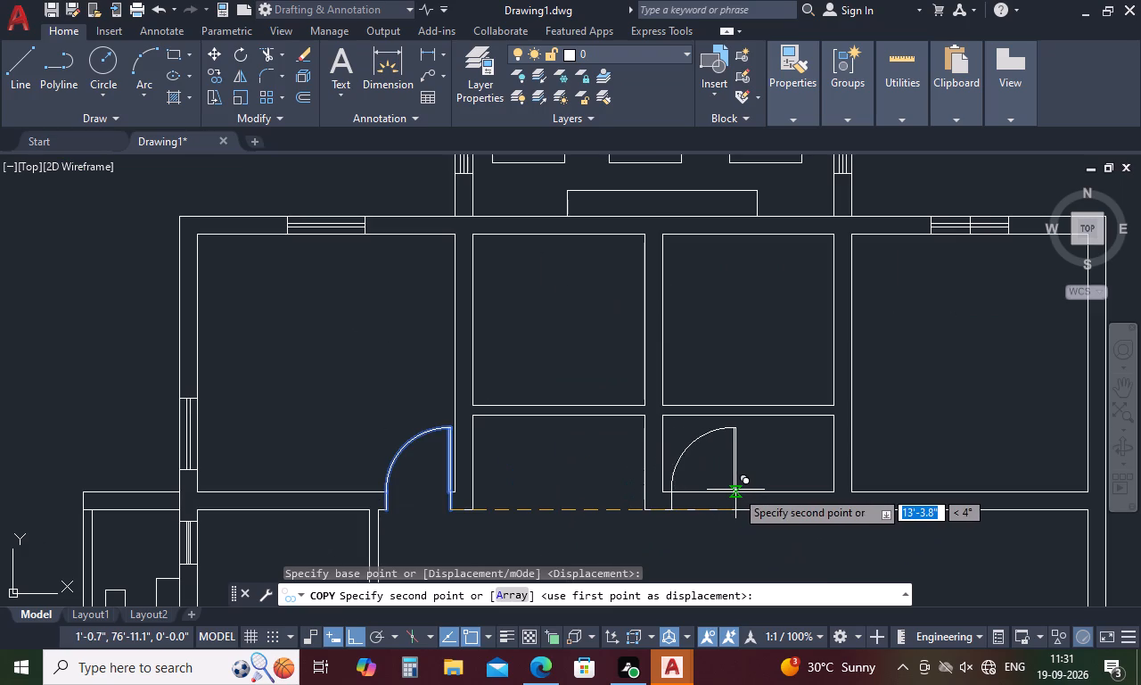
pyautogui.click(735, 490)
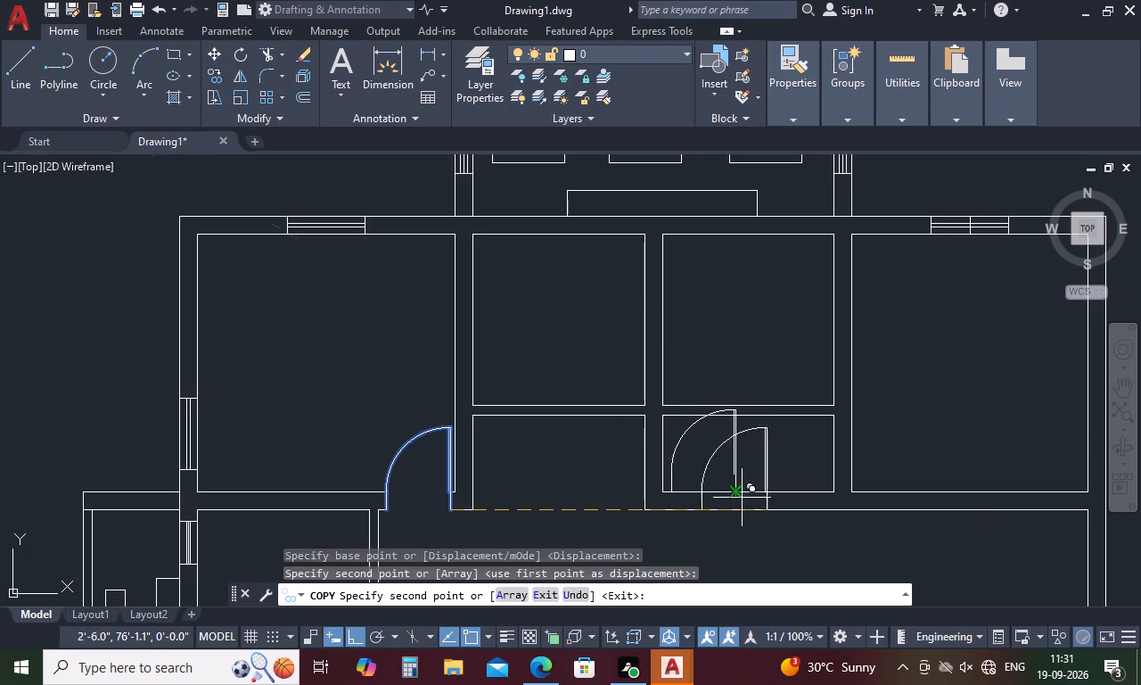
pyautogui.press('space')
# Mirror the copied door about its vertical leaf and jamb line, erasing the source objects, so it swings east.
pyautogui.scroll(3, 727, 492)
pyautogui.moveTo(784, 339); pyautogui.dragTo(774, 332)
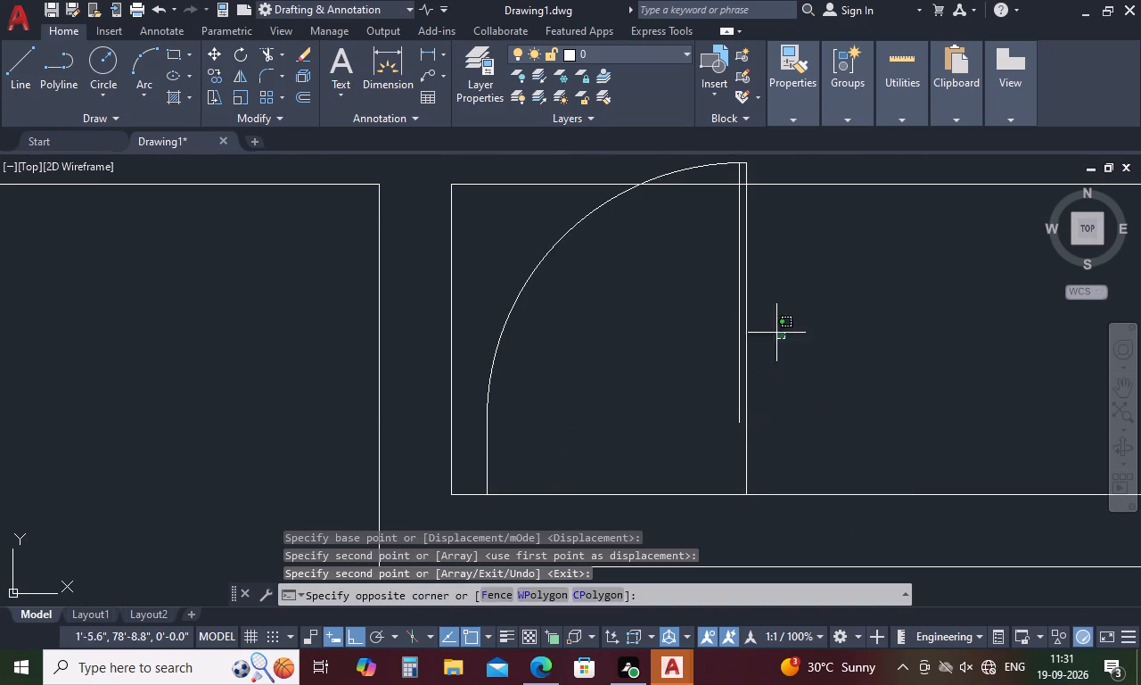
pyautogui.moveTo(774, 332); pyautogui.dragTo(736, 466)
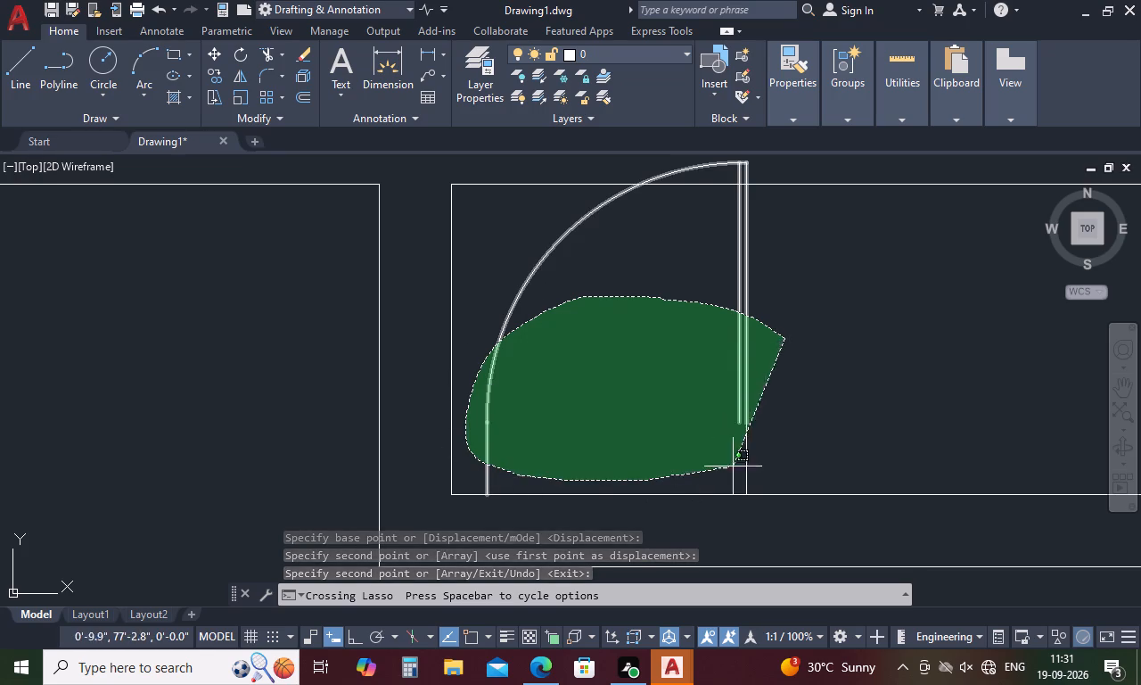
pyautogui.moveTo(736, 466); pyautogui.dragTo(767, 458)
pyautogui.write('mi')
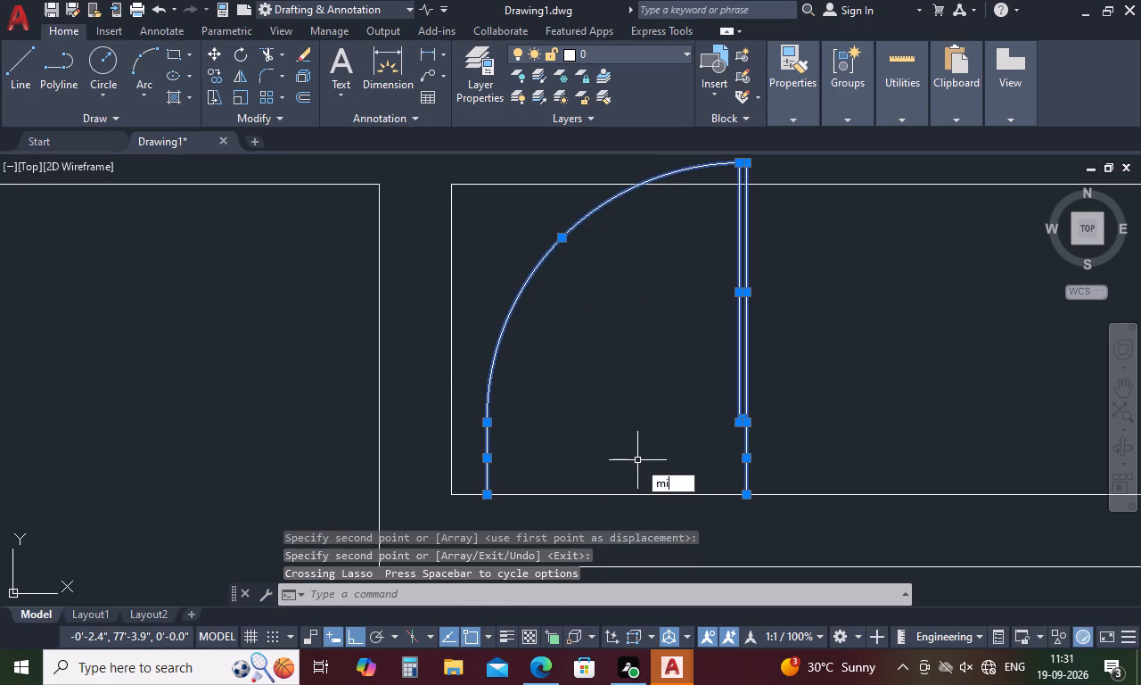
pyautogui.press('space')
pyautogui.click(749, 494)
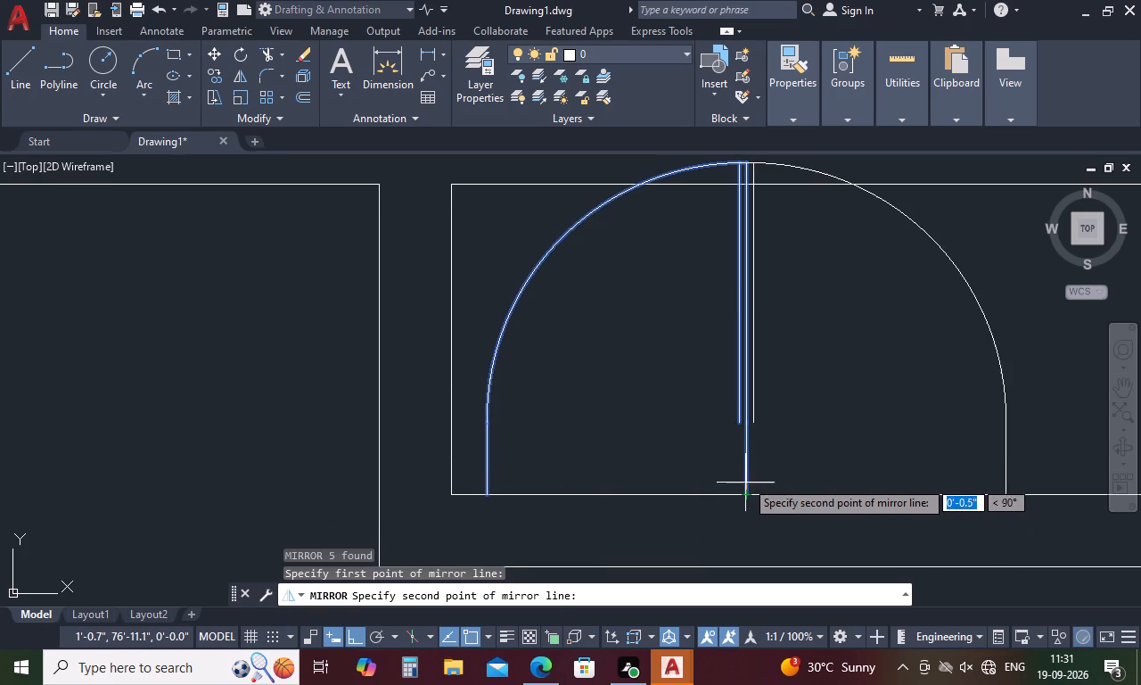
pyautogui.click(747, 157)
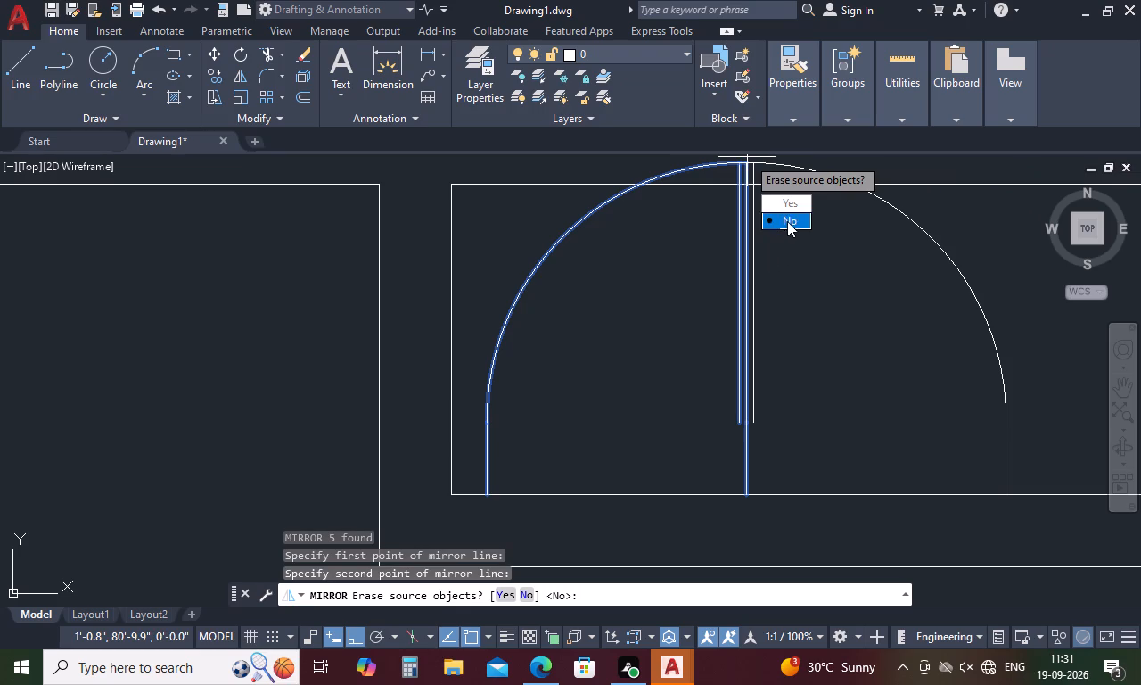
pyautogui.moveTo(796, 202); pyautogui.dragTo(747, 157)
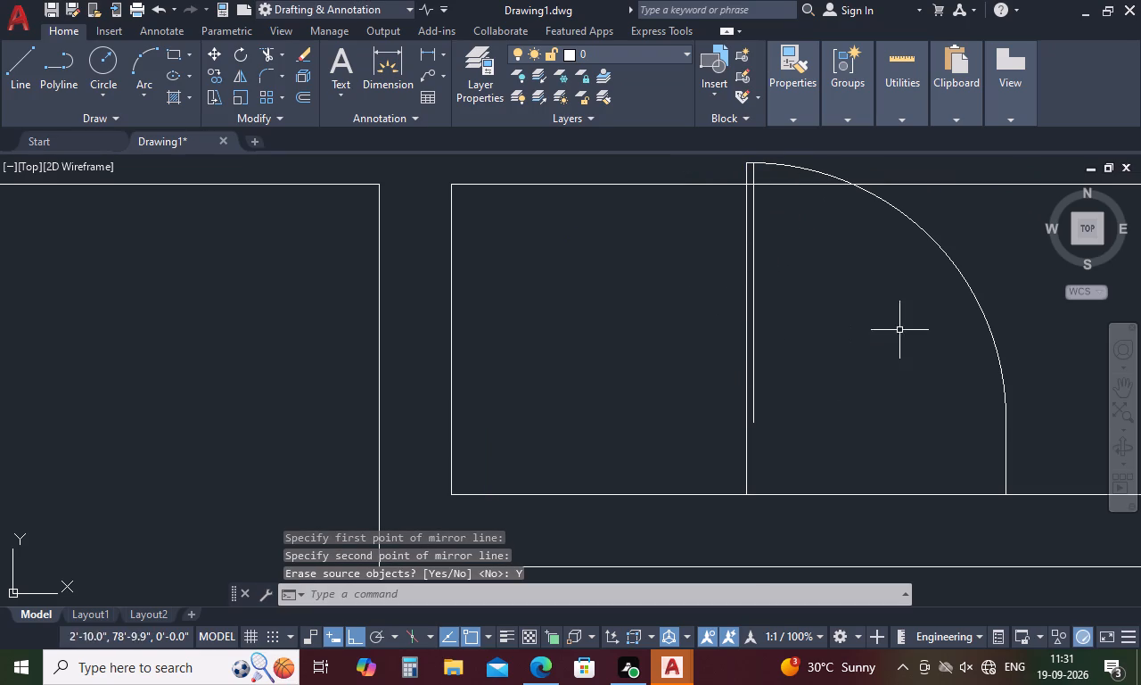
# Move the mirrored door and its jambs about 2'-6" west, close to the small room's southwest inner corner.
pyautogui.moveTo(991, 281); pyautogui.dragTo(642, 351)
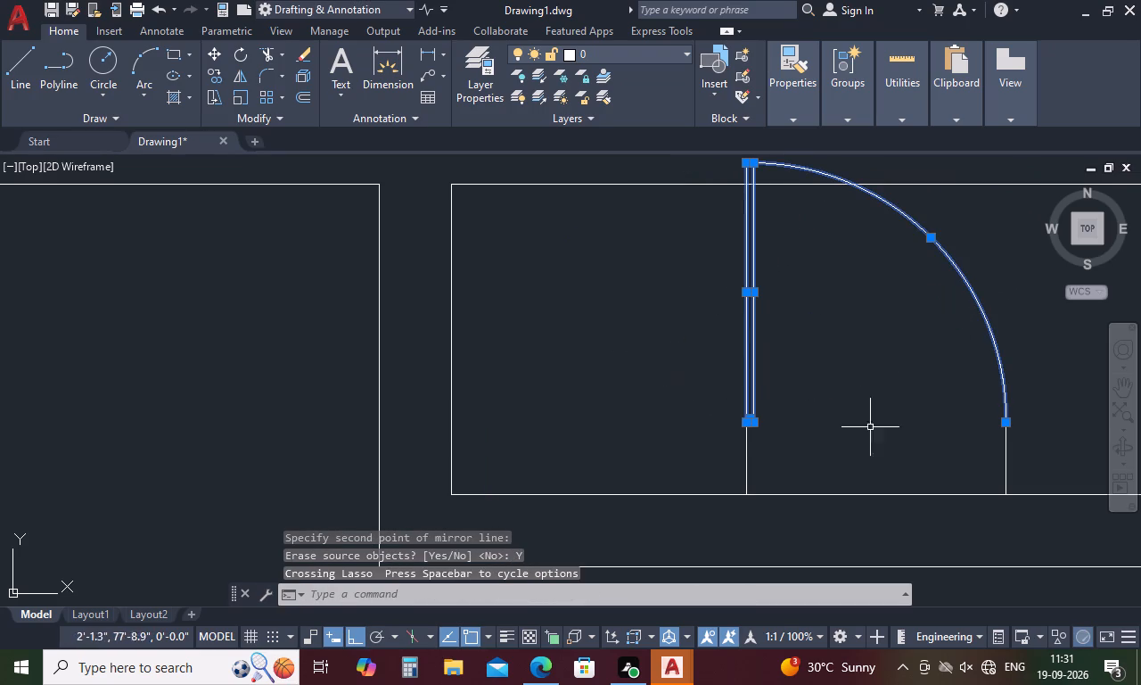
pyautogui.moveTo(1051, 456); pyautogui.dragTo(697, 436)
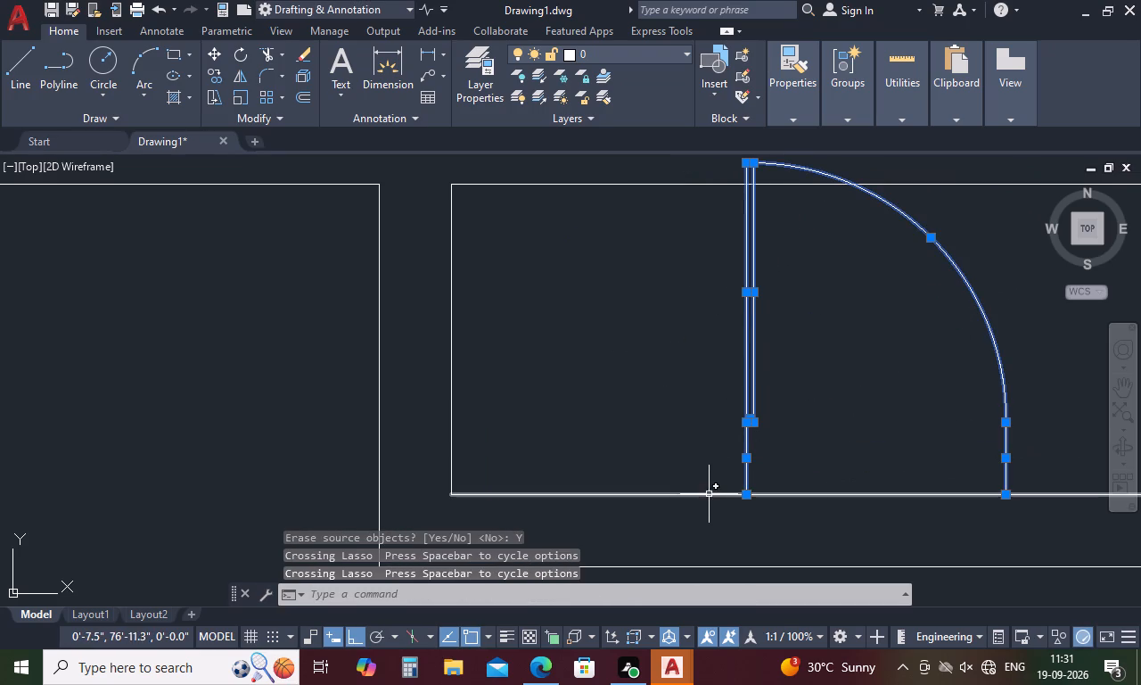
pyautogui.write('m')
pyautogui.press('space')
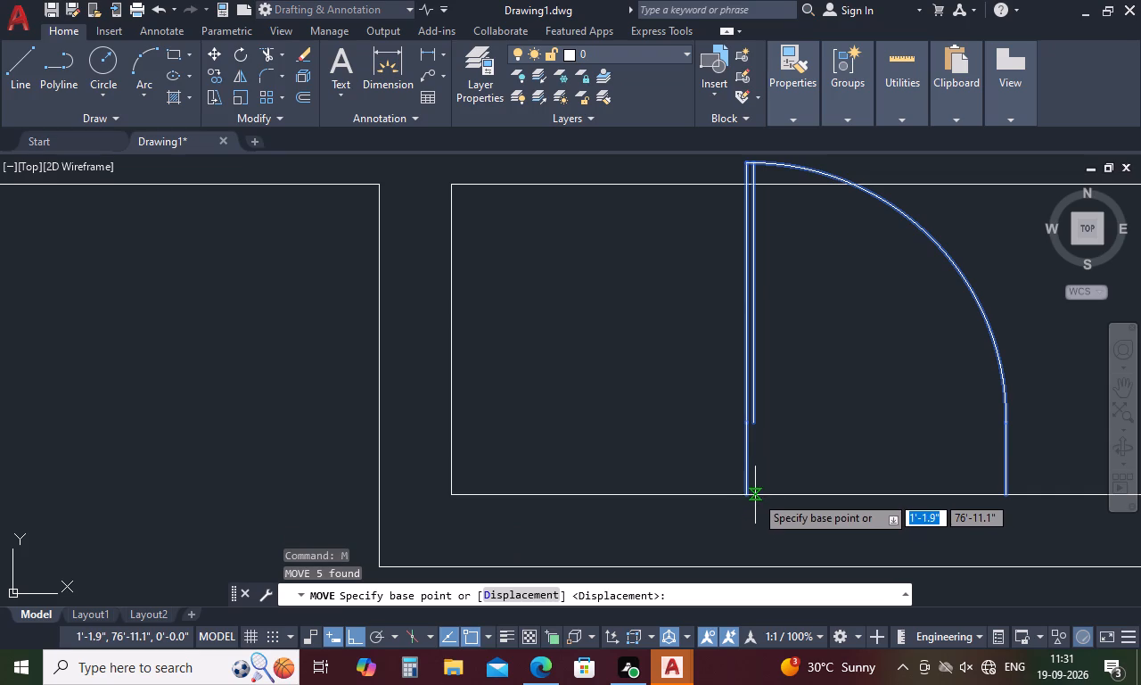
pyautogui.click(751, 493)
pyautogui.scroll(-3, 510, 477)
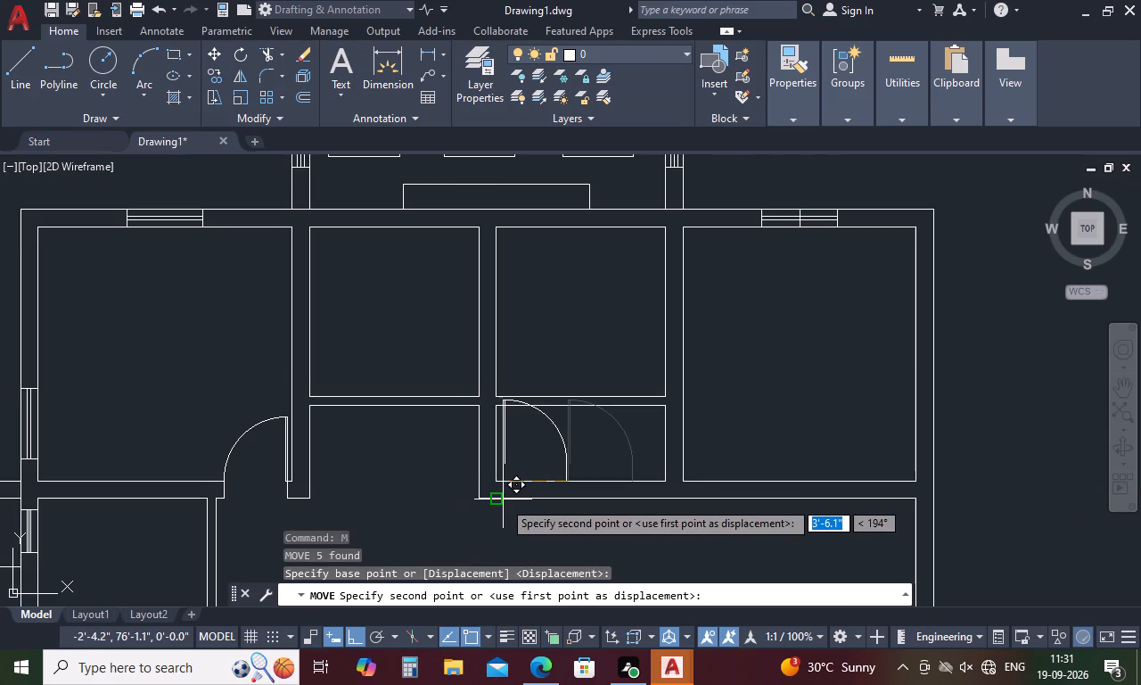
pyautogui.scroll(3, 503, 500)
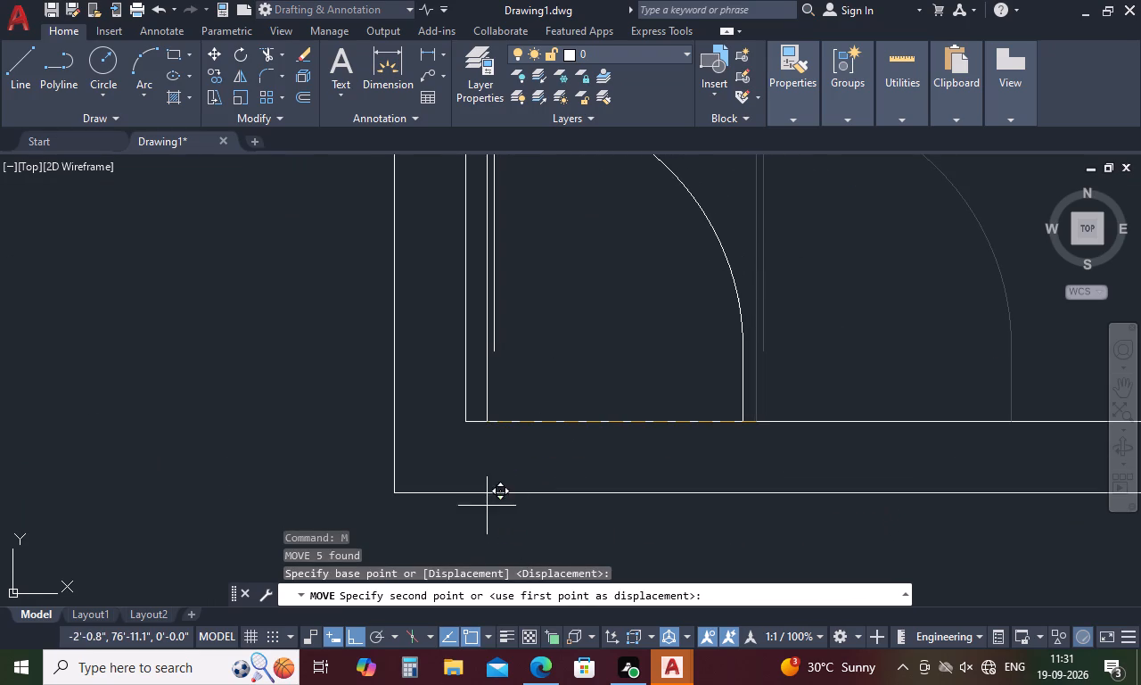
pyautogui.click(540, 506)
# Move the small room's door south so its jambs span from the wall's inner line to its outer line.
pyautogui.moveTo(851, 353); pyautogui.dragTo(537, 309)
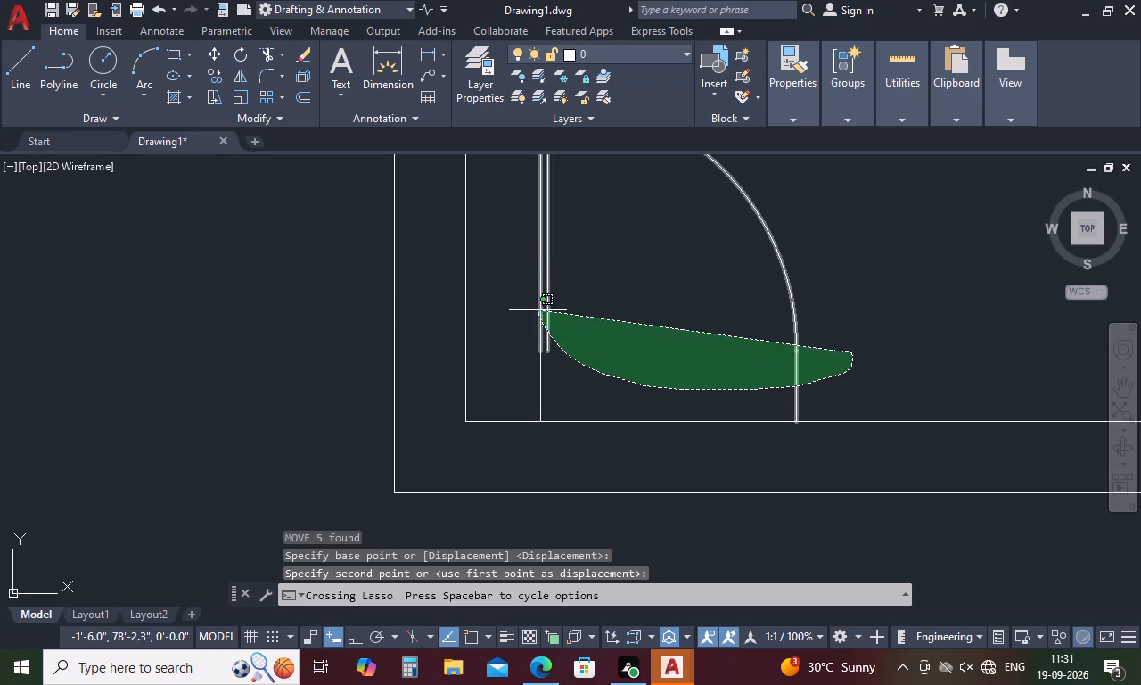
pyautogui.moveTo(537, 309); pyautogui.dragTo(535, 285)
pyautogui.moveTo(569, 396); pyautogui.dragTo(512, 392)
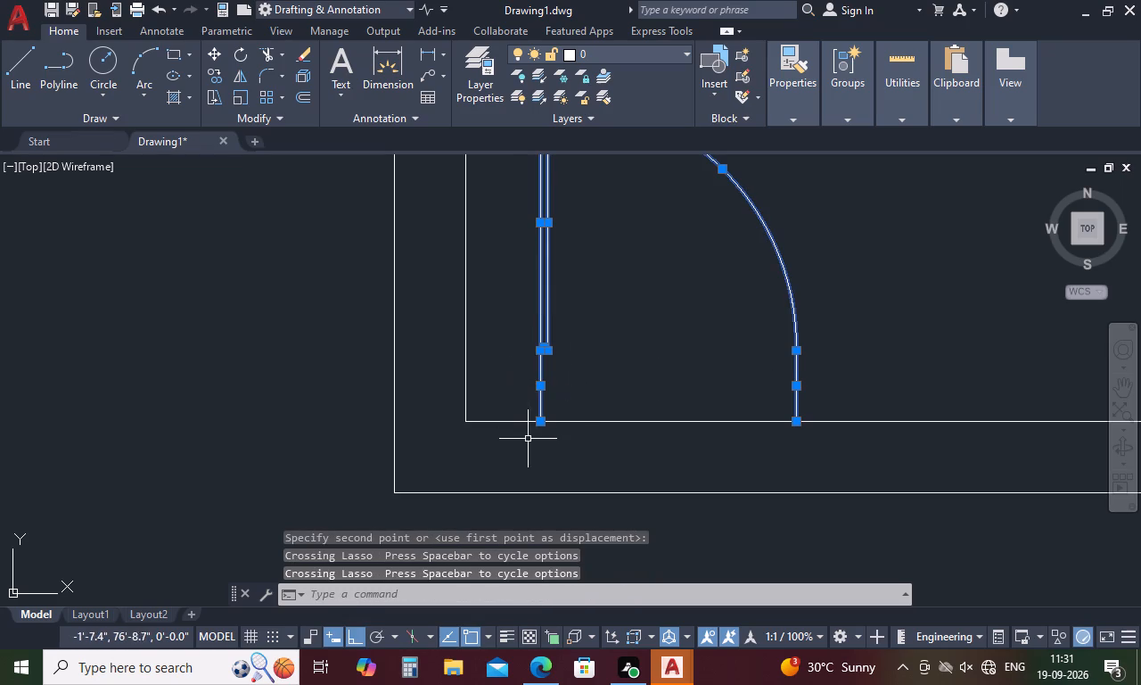
pyautogui.press('m')
pyautogui.press('space')
pyautogui.click(543, 423)
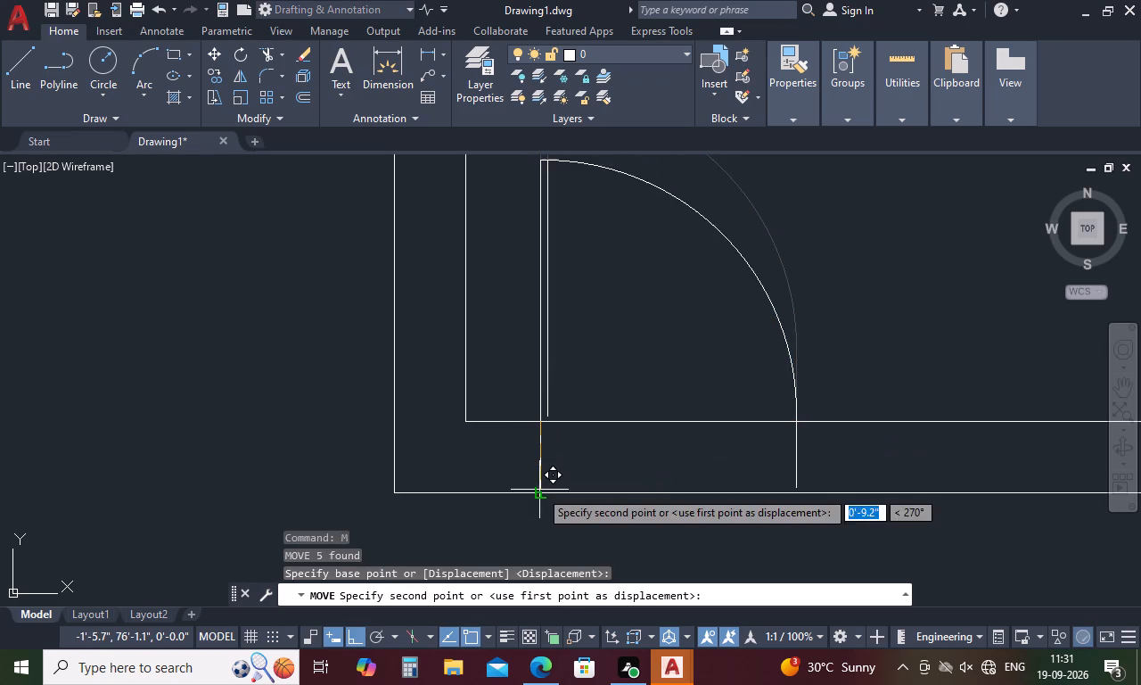
pyautogui.click(539, 496)
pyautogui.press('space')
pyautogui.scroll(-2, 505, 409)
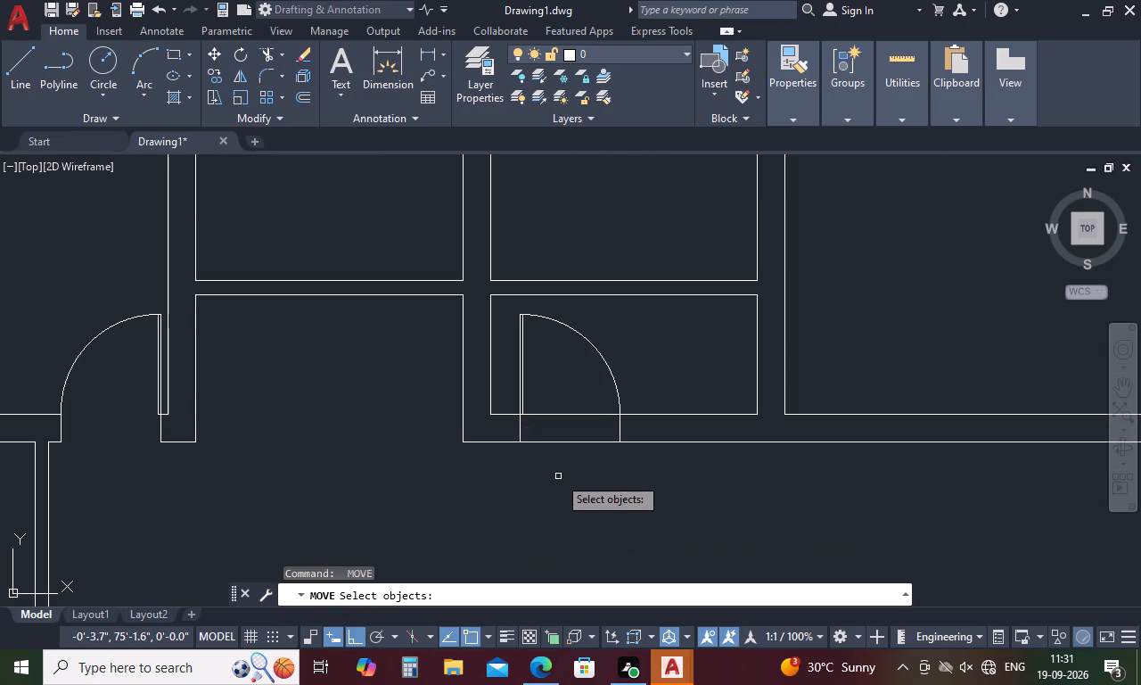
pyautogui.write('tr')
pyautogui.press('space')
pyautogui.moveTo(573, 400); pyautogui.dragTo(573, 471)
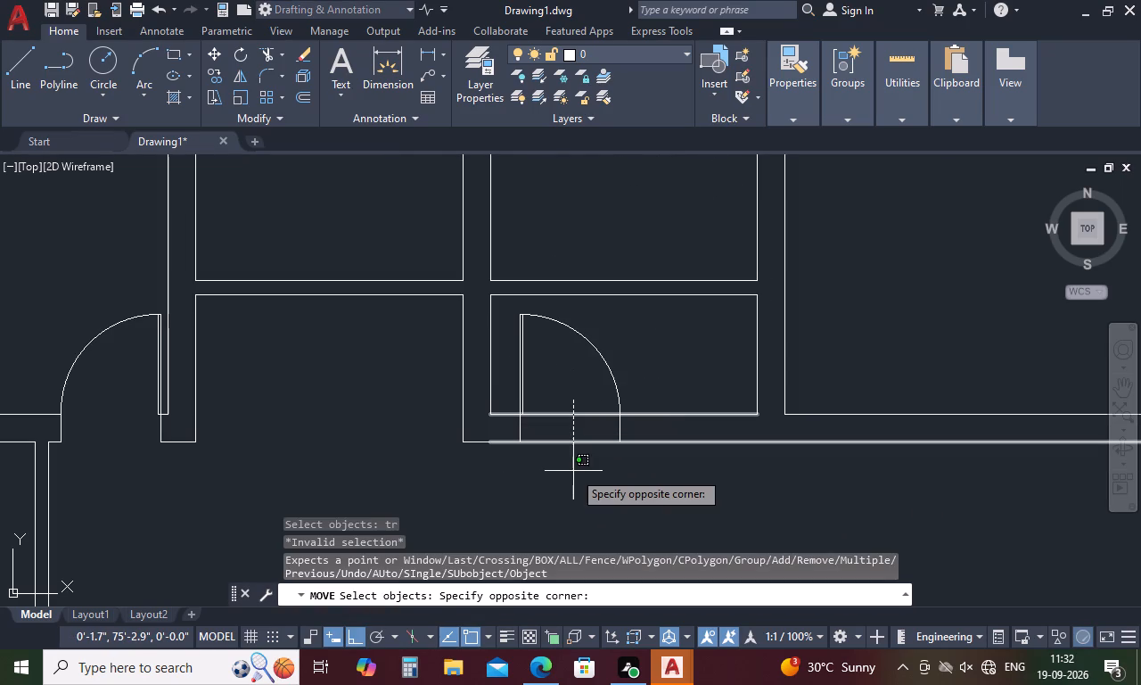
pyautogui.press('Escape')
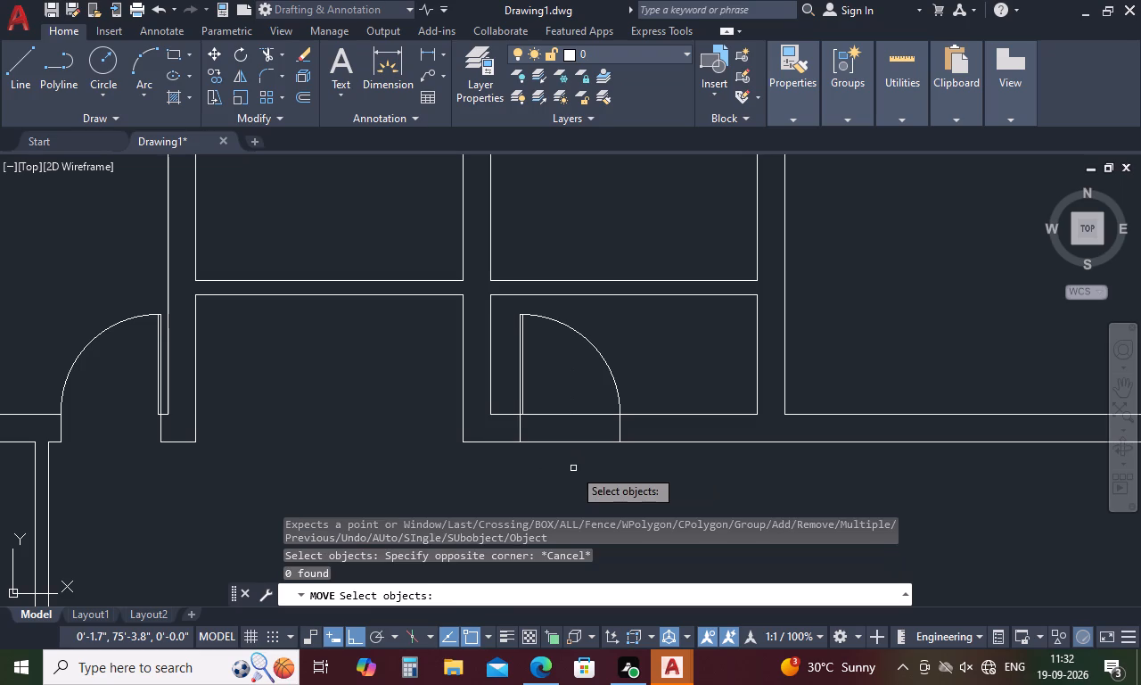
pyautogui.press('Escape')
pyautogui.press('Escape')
# Trim the small room's south wall lines between the two door jambs to open the doorway.
pyautogui.write('tr')
pyautogui.press('space')
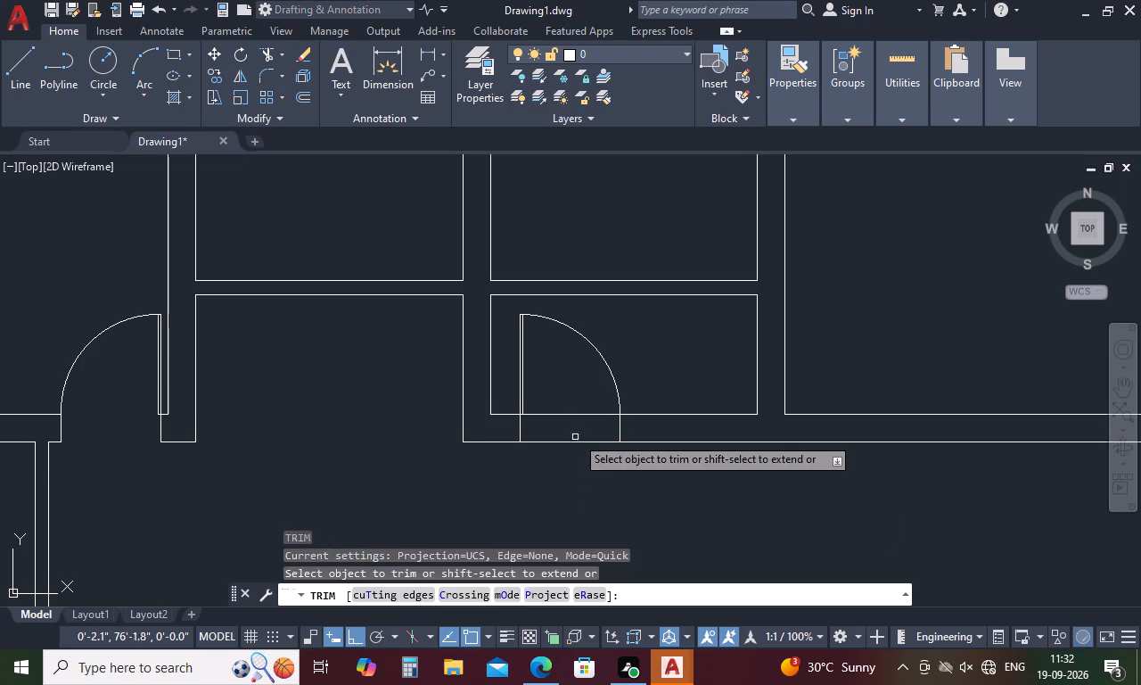
pyautogui.moveTo(581, 398); pyautogui.dragTo(570, 463)
# Trim the southwest room's inner east wall line where it crosses the north wall at the northeast corner.
pyautogui.scroll(-3, 578, 402)
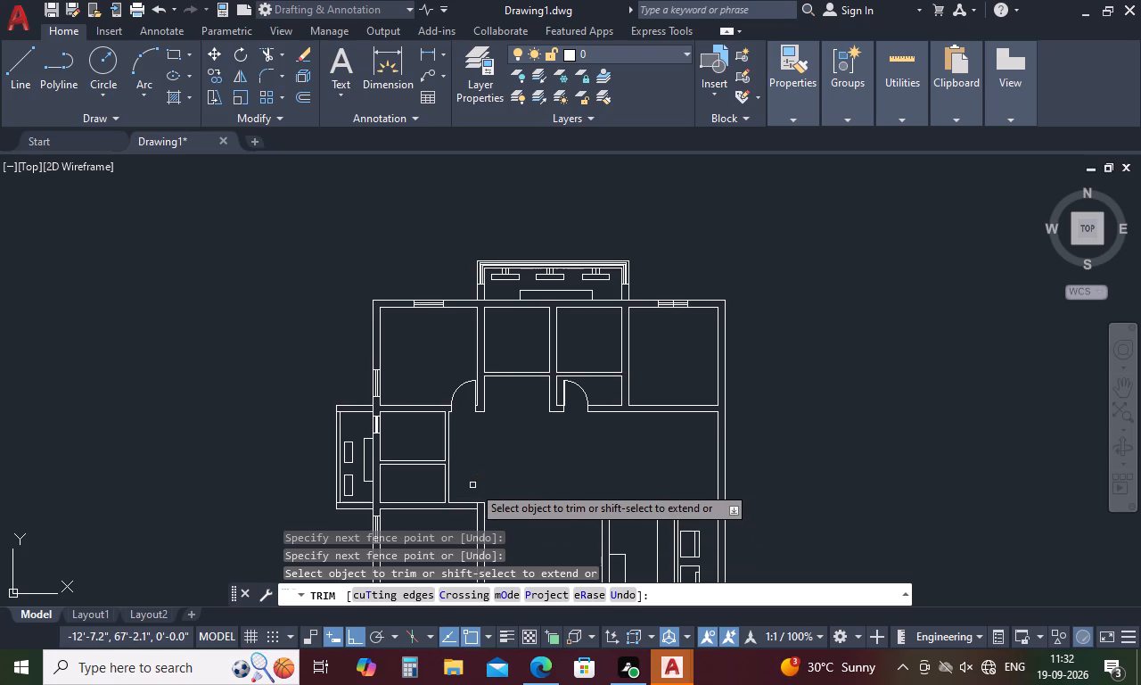
pyautogui.scroll(-3, 517, 414)
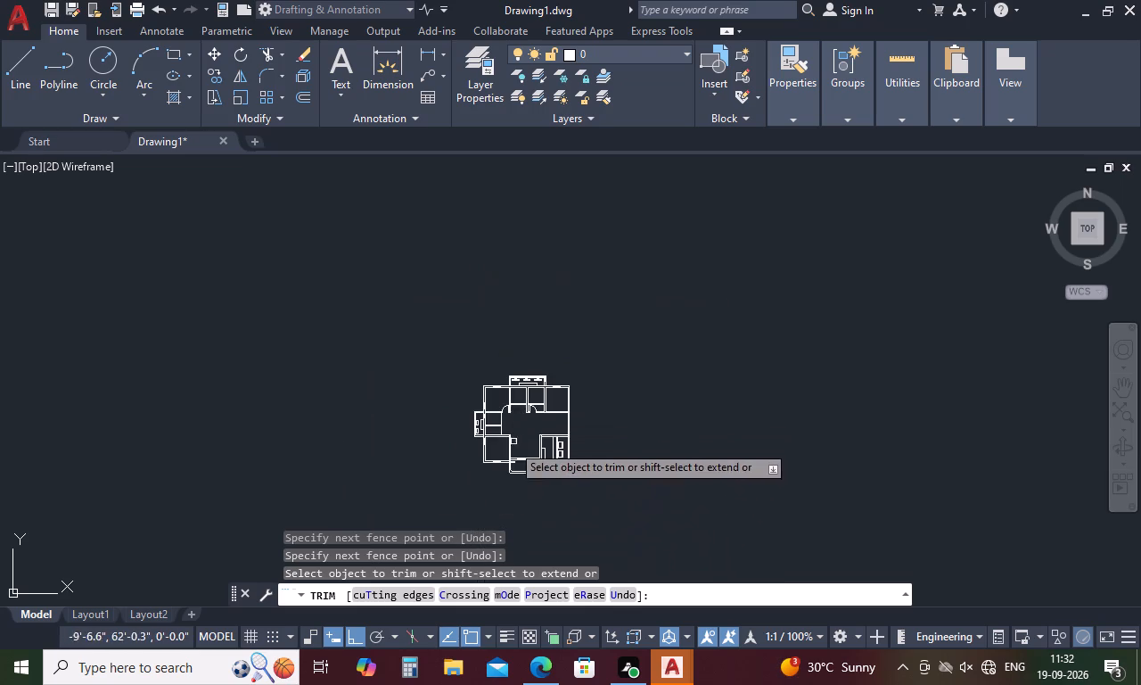
pyautogui.scroll(2, 505, 463)
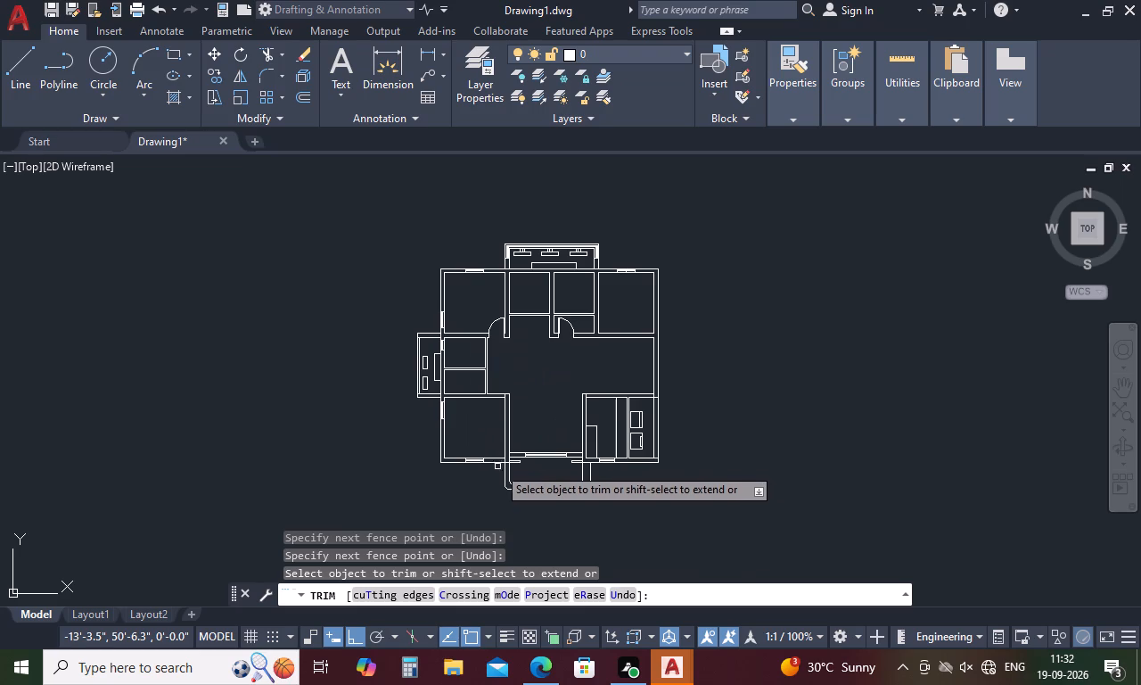
pyautogui.scroll(2, 480, 410)
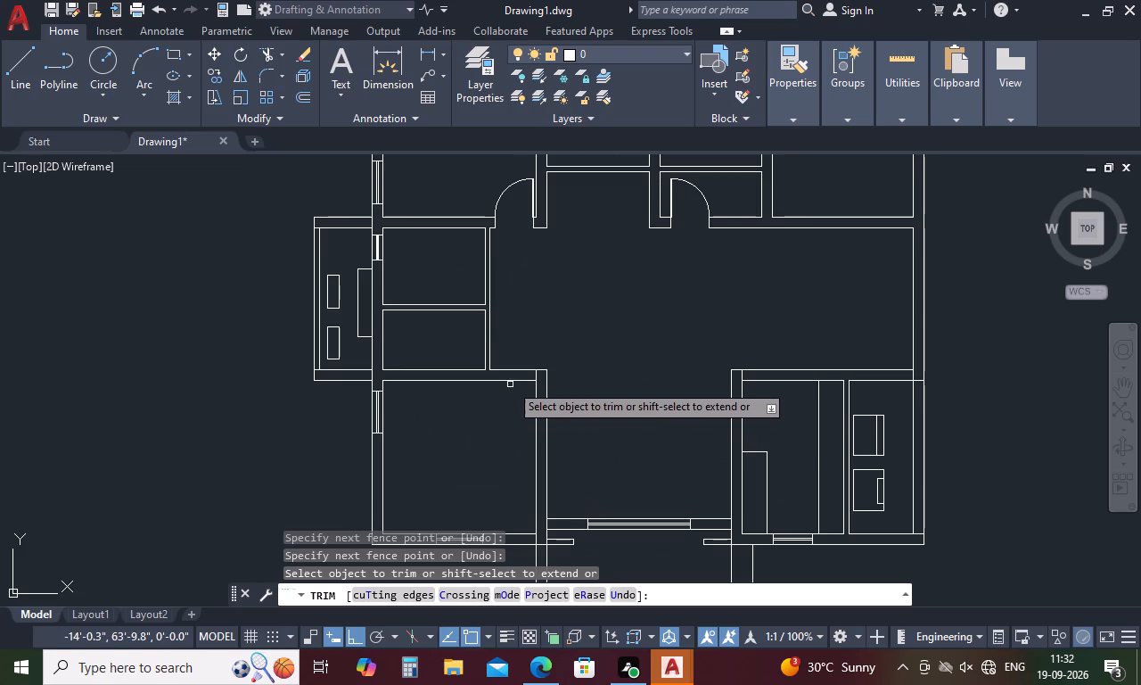
pyautogui.scroll(3, 506, 374)
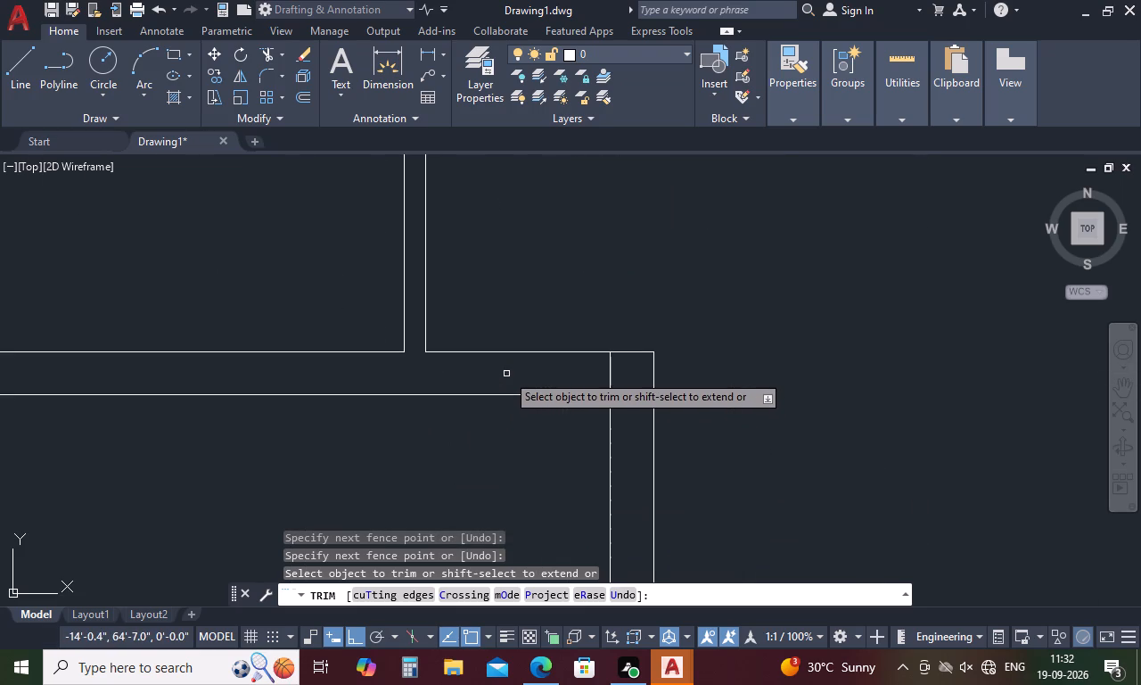
pyautogui.press('Escape')
pyautogui.press('t')
pyautogui.write('r')
pyautogui.press('space')
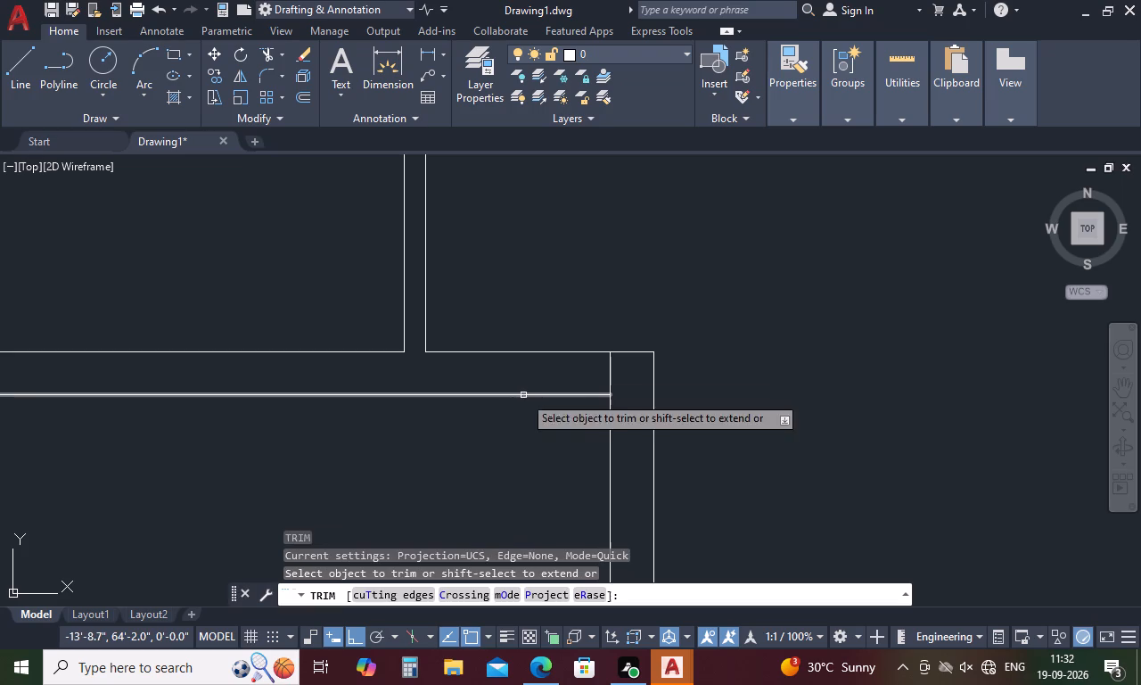
pyautogui.click(610, 381)
pyautogui.press('Escape')
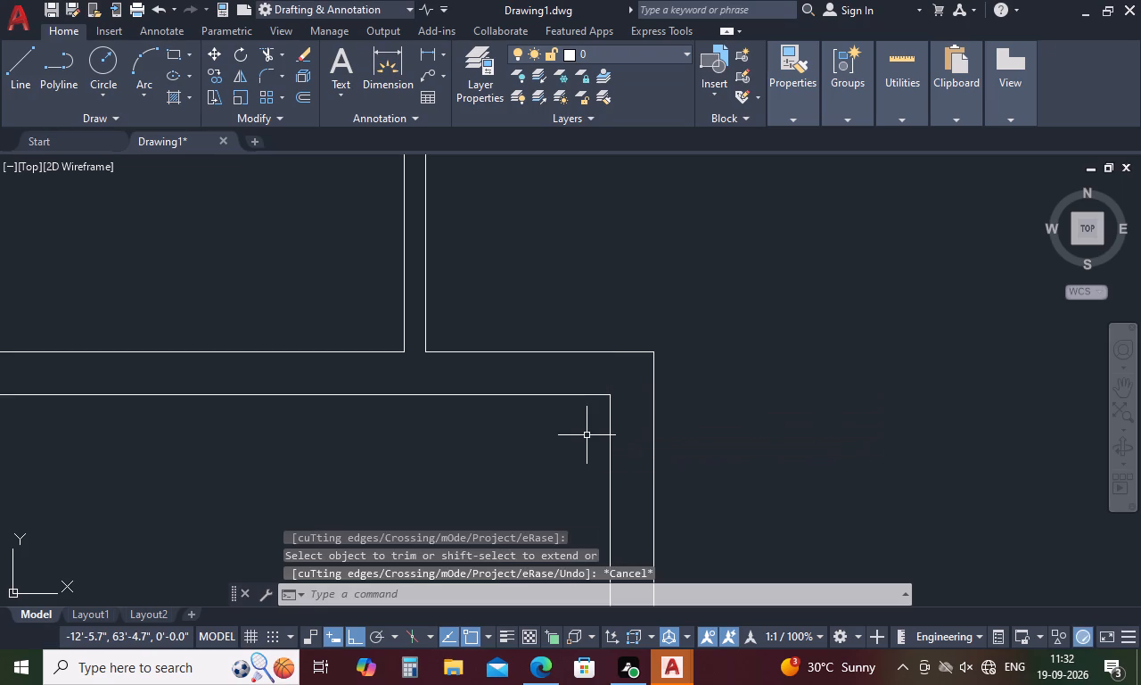
# Draw a 10" vertical jamb line across the southwest room's north wall, just west of its northeast inner corner.
pyautogui.write('l')
pyautogui.press('space')
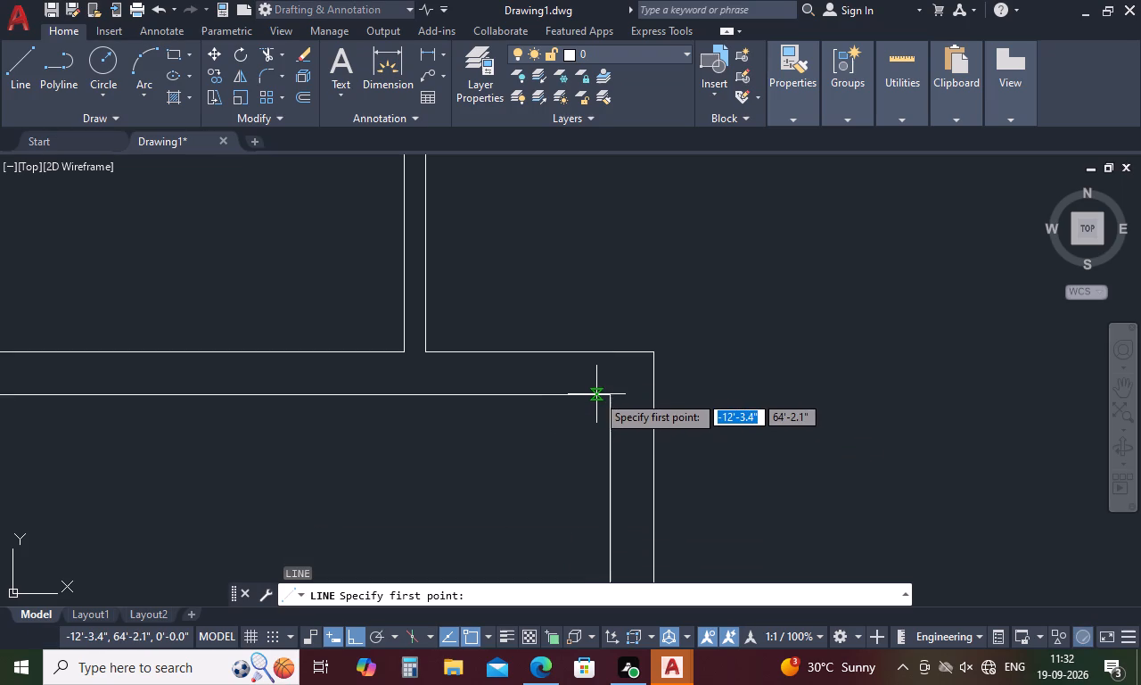
pyautogui.click(596, 395)
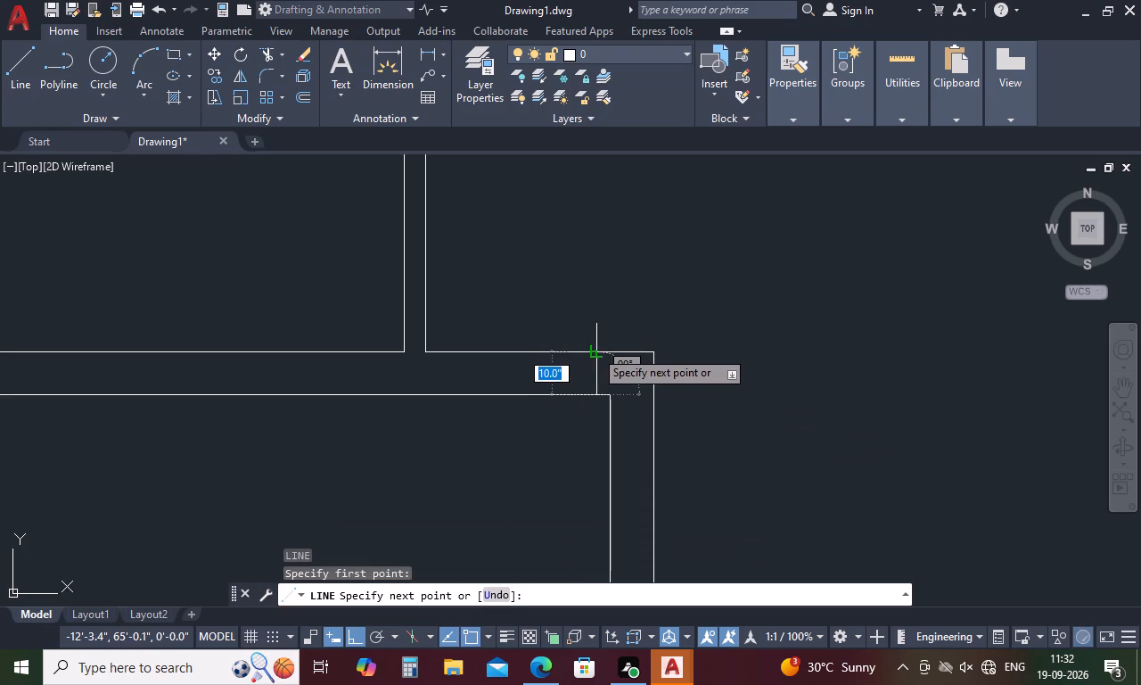
pyautogui.click(595, 350)
pyautogui.press('Escape')
# Copy the northwest room's door and west jamb from the leaf's hinge corner to the new jamb line's south end.
pyautogui.scroll(-3, 584, 407)
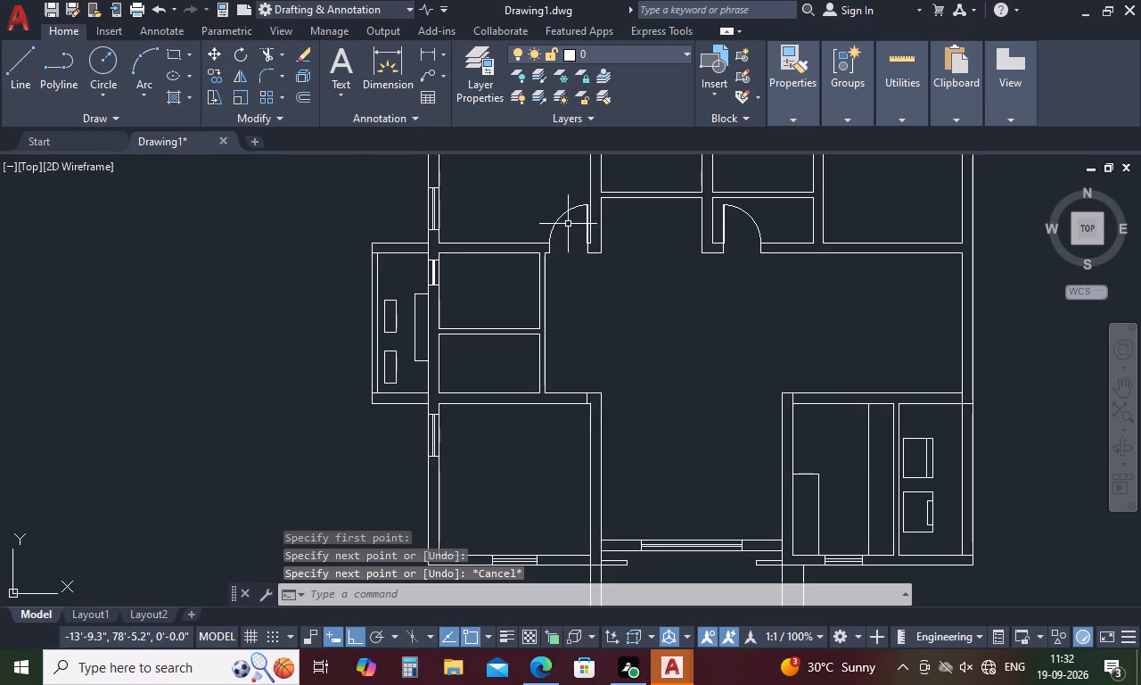
pyautogui.scroll(4, 579, 202)
pyautogui.moveTo(631, 256); pyautogui.dragTo(357, 257)
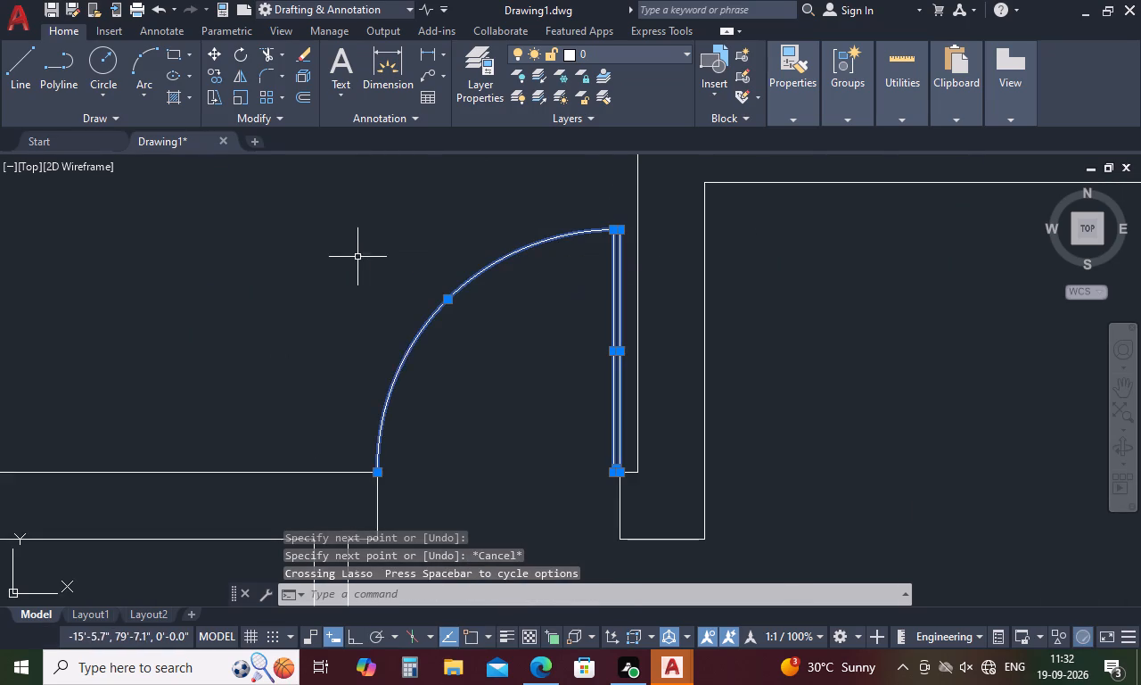
pyautogui.click(376, 498)
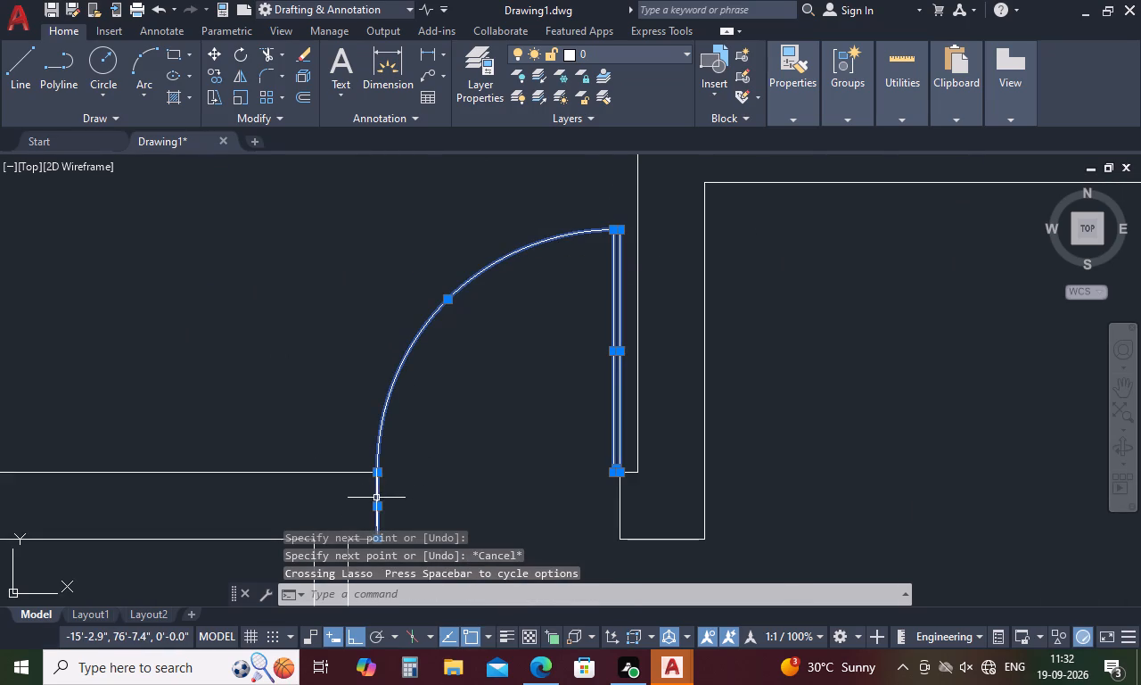
pyautogui.rightClick(456, 384)
pyautogui.click(516, 388)
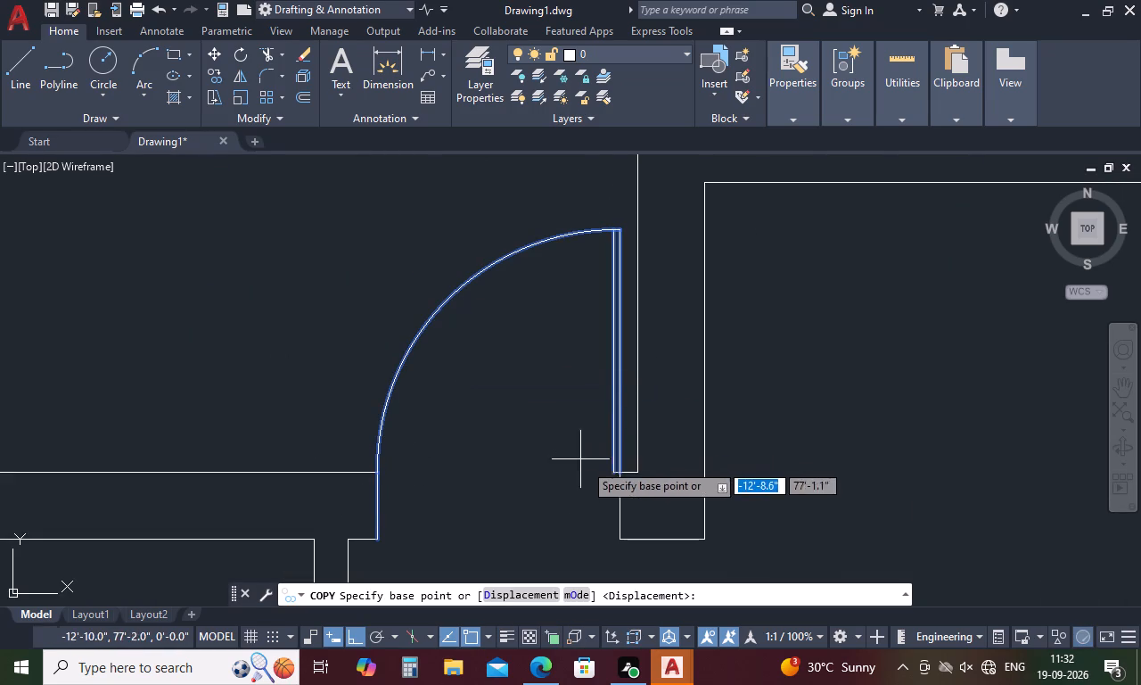
pyautogui.scroll(4, 619, 474)
pyautogui.click(610, 474)
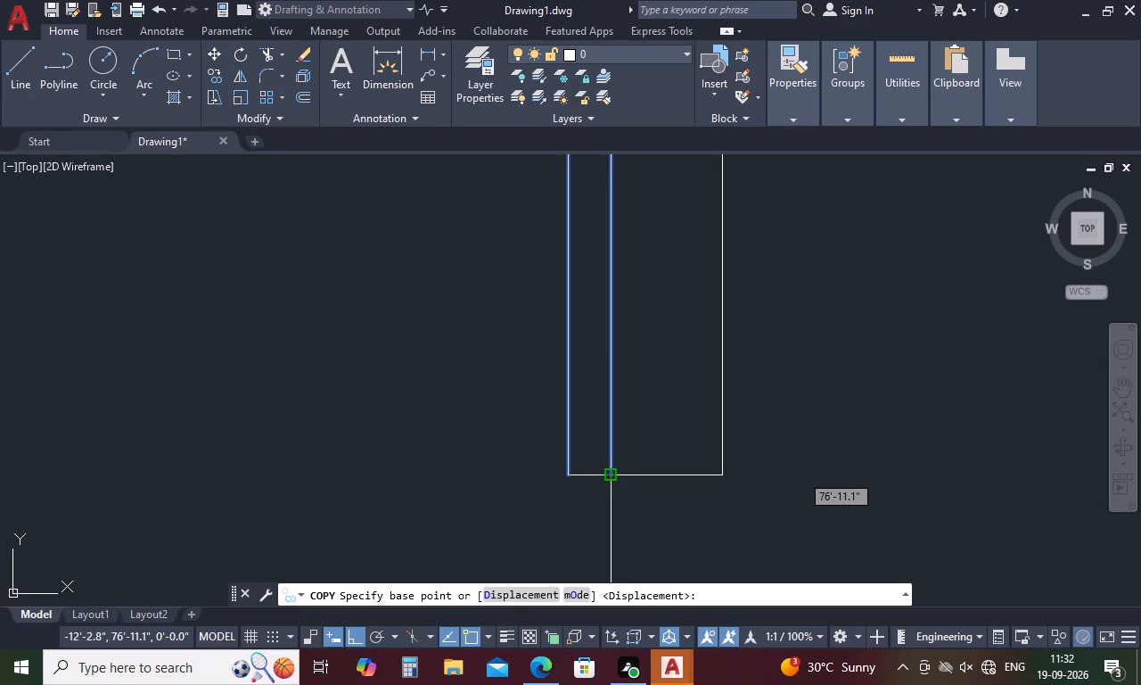
pyautogui.scroll(-16, 593, 364)
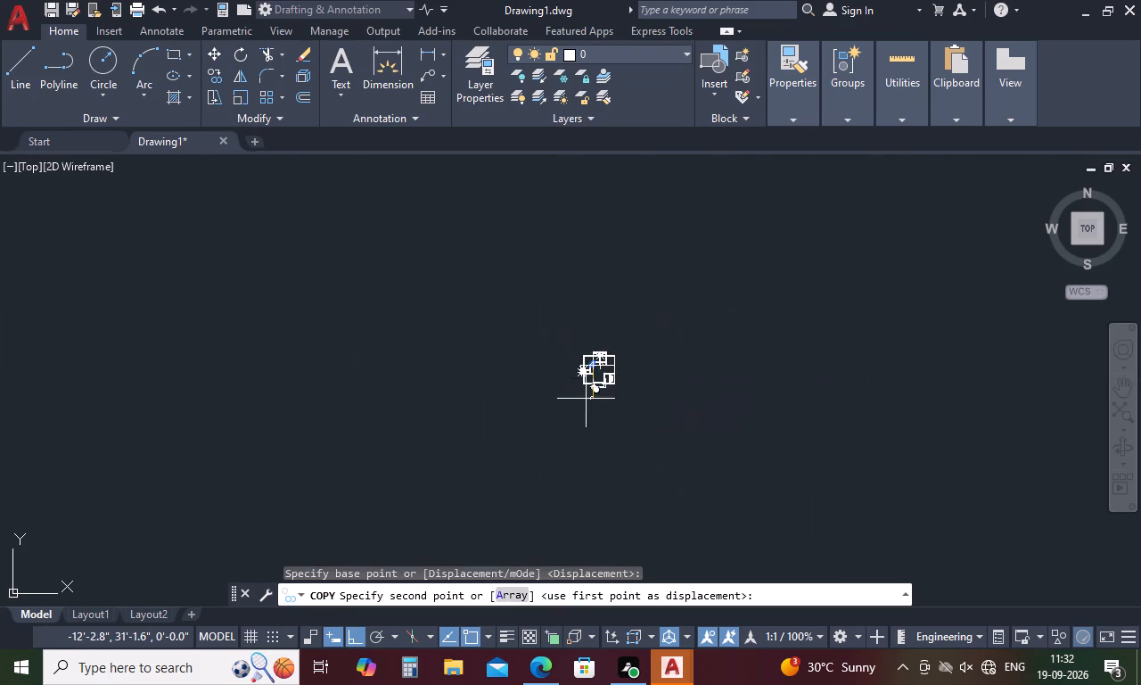
pyautogui.scroll(9, 587, 374)
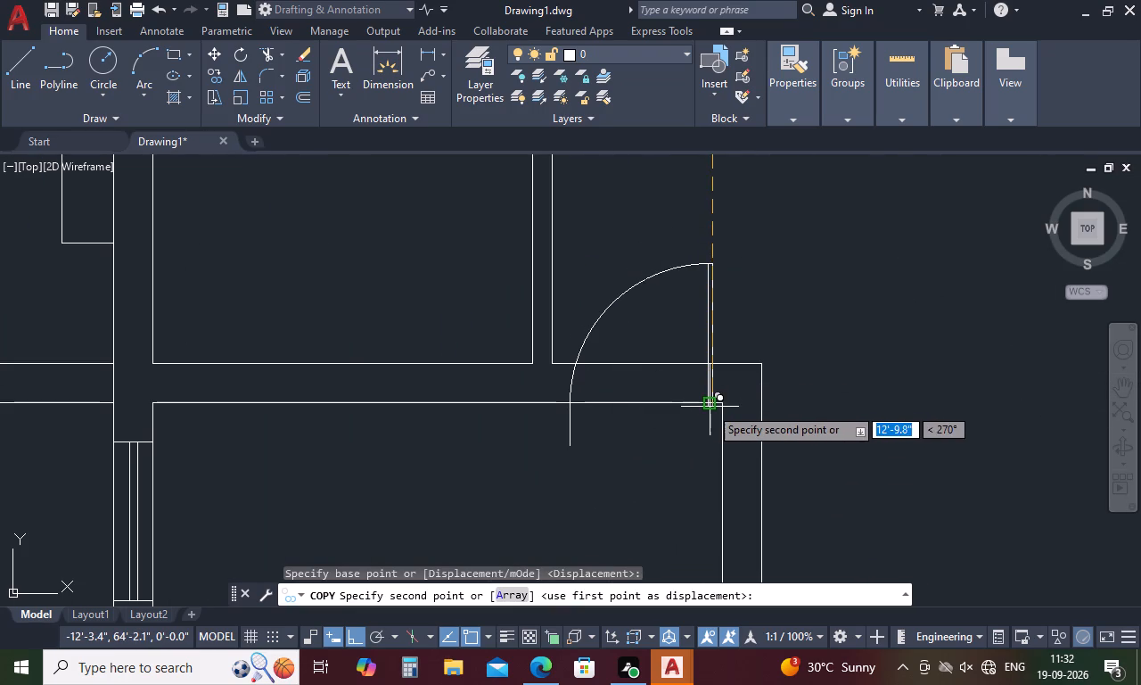
pyautogui.scroll(4, 710, 402)
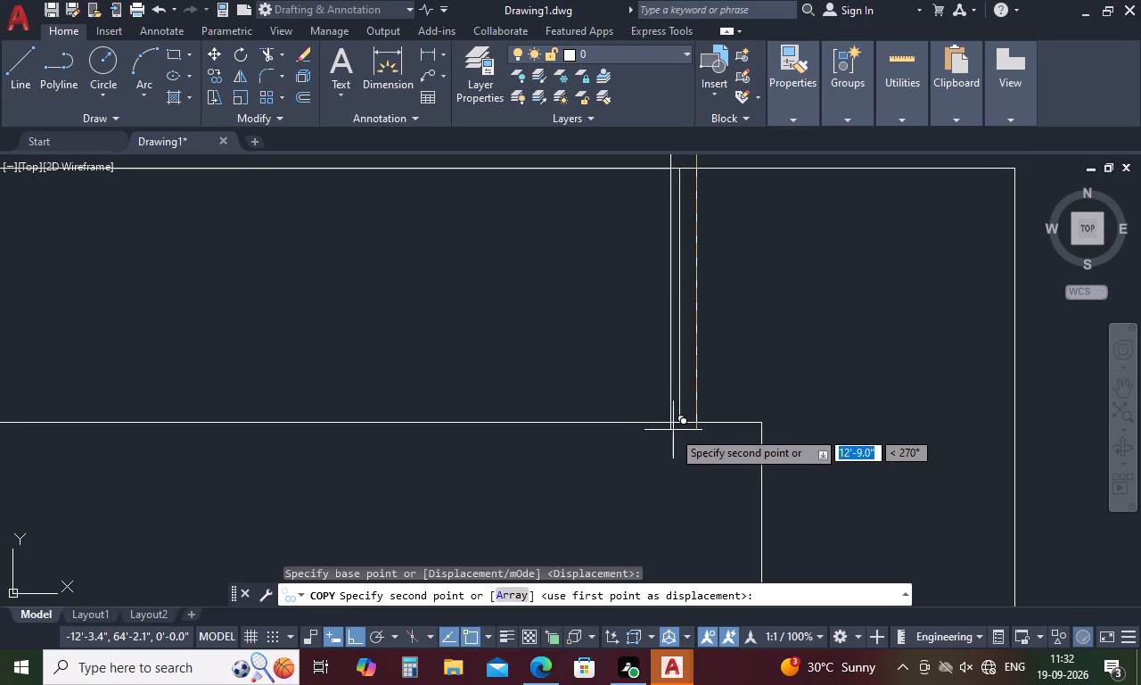
pyautogui.press('F8')
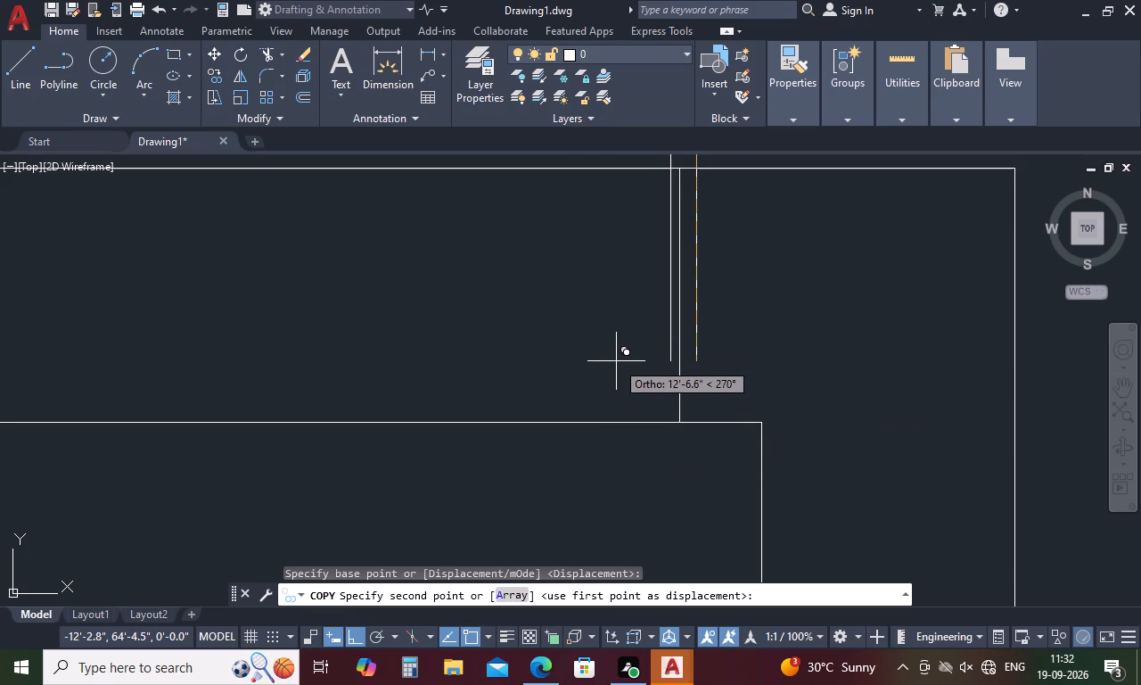
pyautogui.click(677, 423)
pyautogui.press('space')
# Rotate the copied door and its jamb 180° about the hinge point on the southwest room's inner wall line.
pyautogui.scroll(-4, 670, 455)
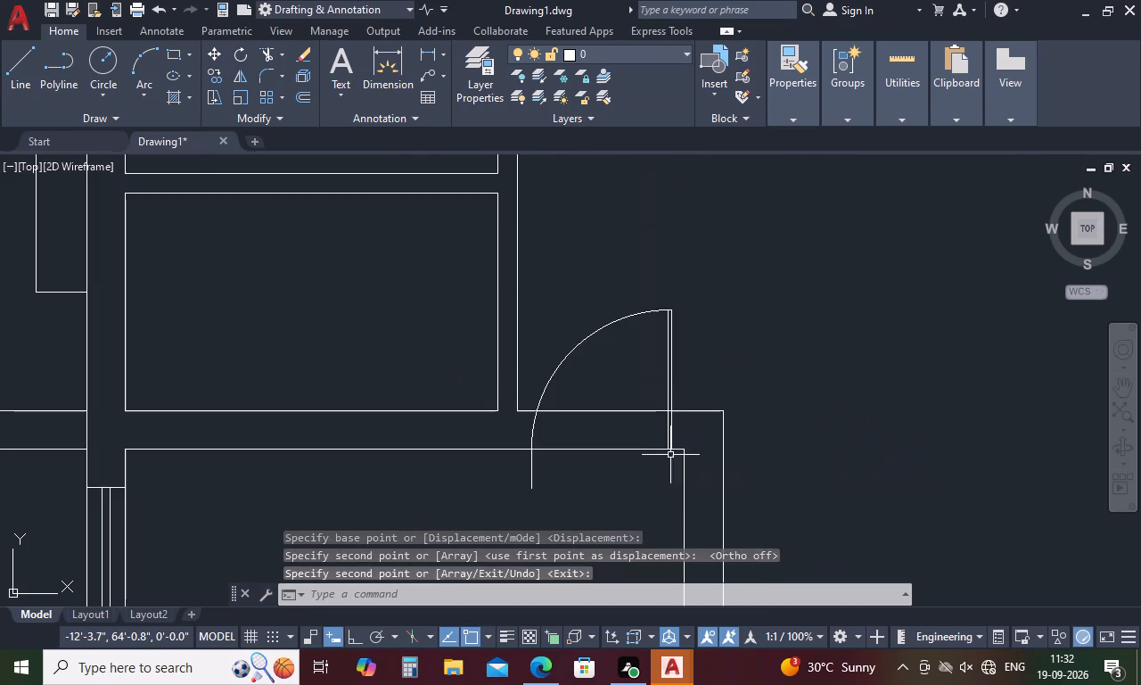
pyautogui.moveTo(698, 349); pyautogui.dragTo(561, 326)
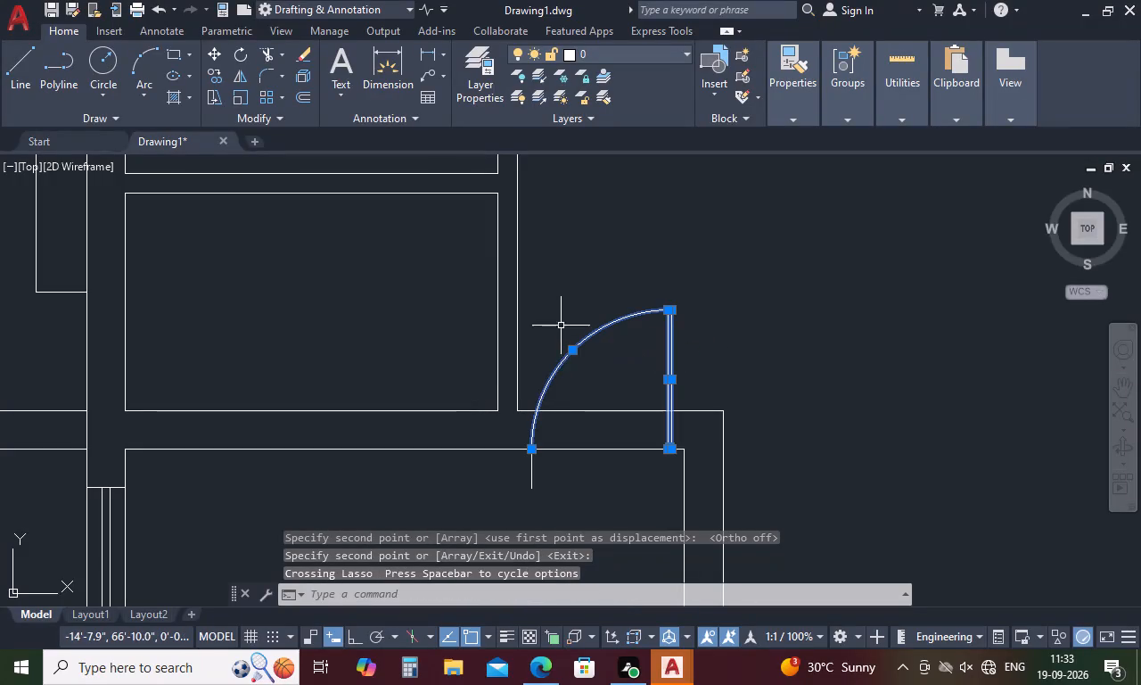
pyautogui.moveTo(562, 477); pyautogui.dragTo(513, 470)
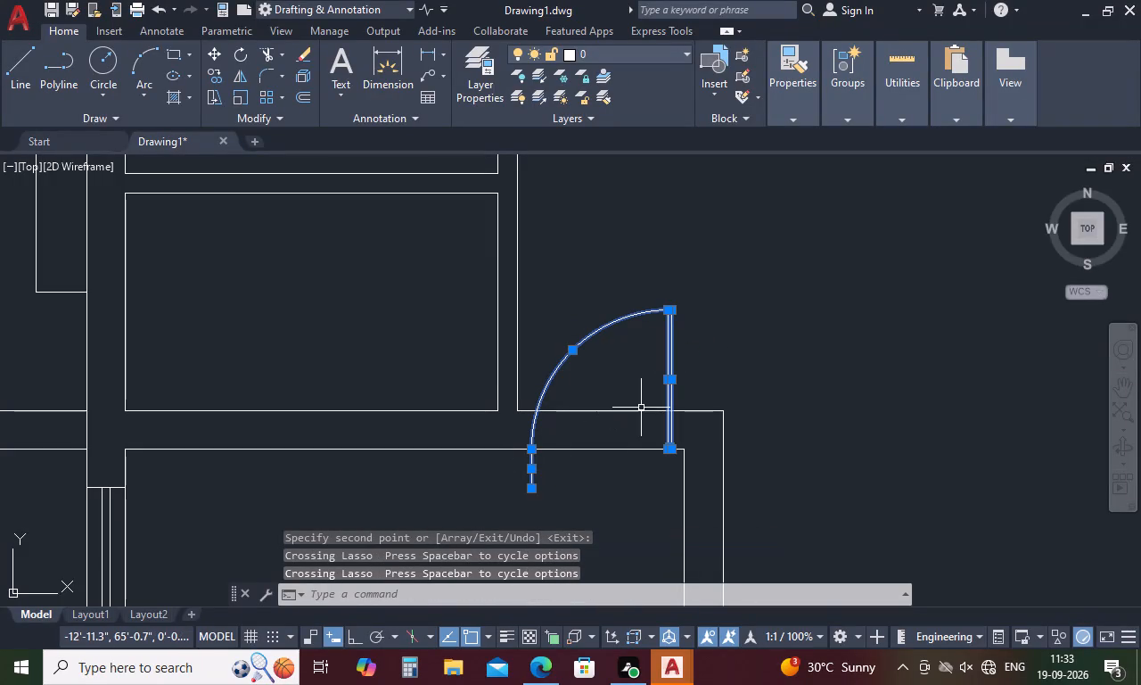
pyautogui.rightClick(625, 391)
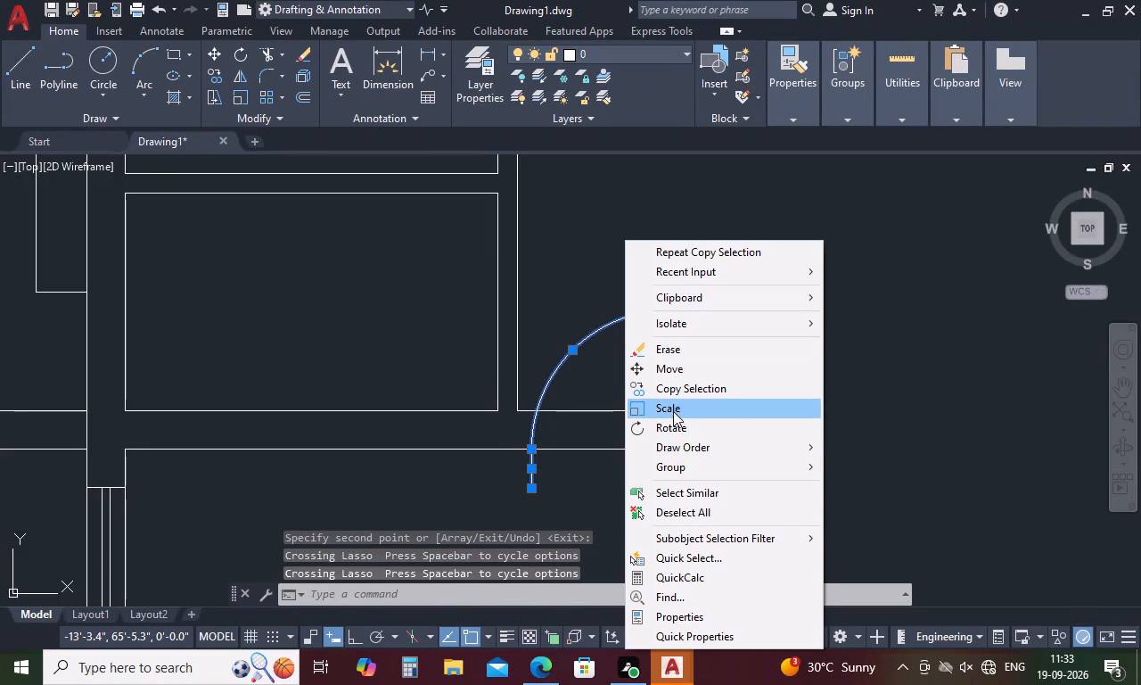
pyautogui.click(661, 424)
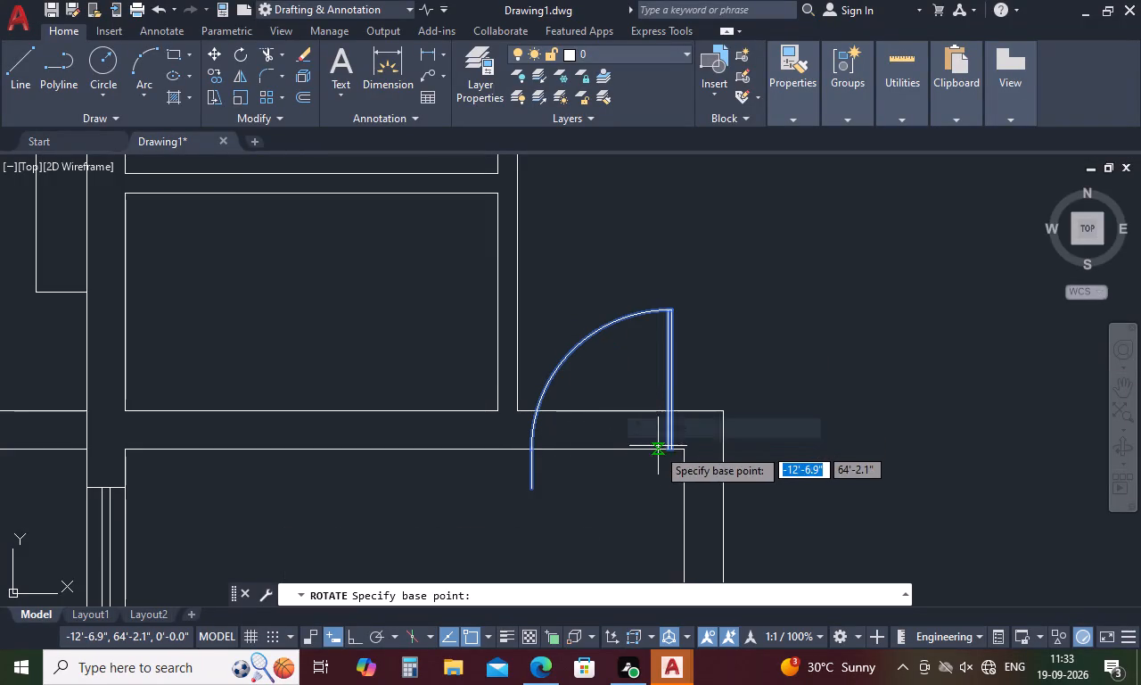
pyautogui.click(677, 451)
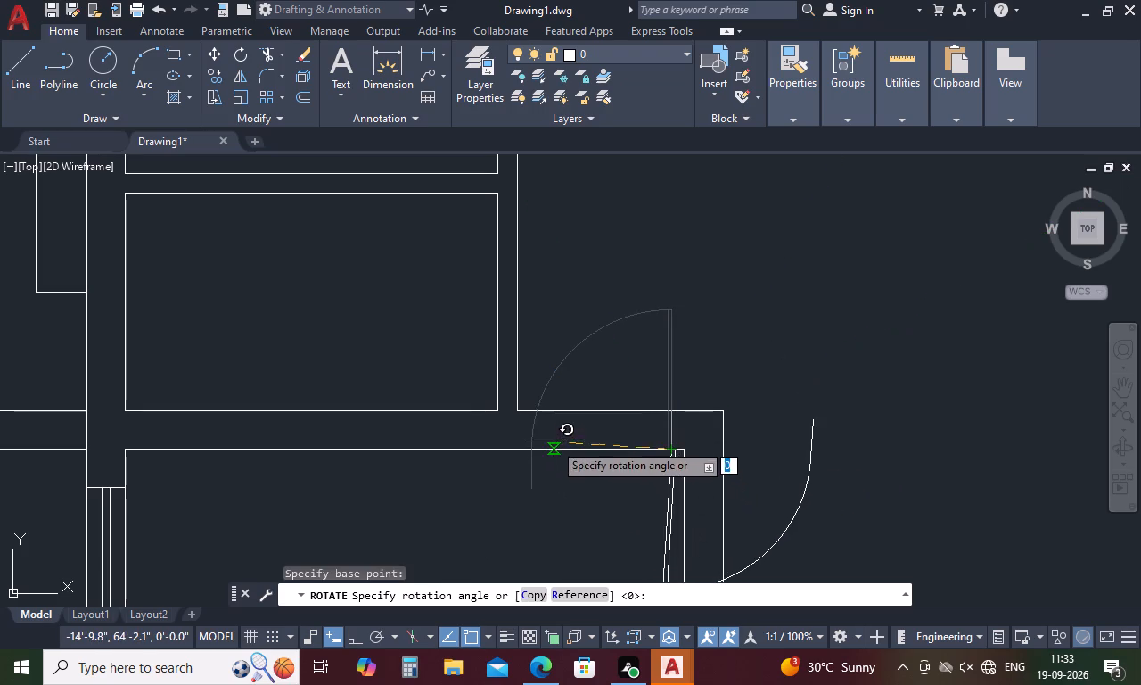
pyautogui.press('F8')
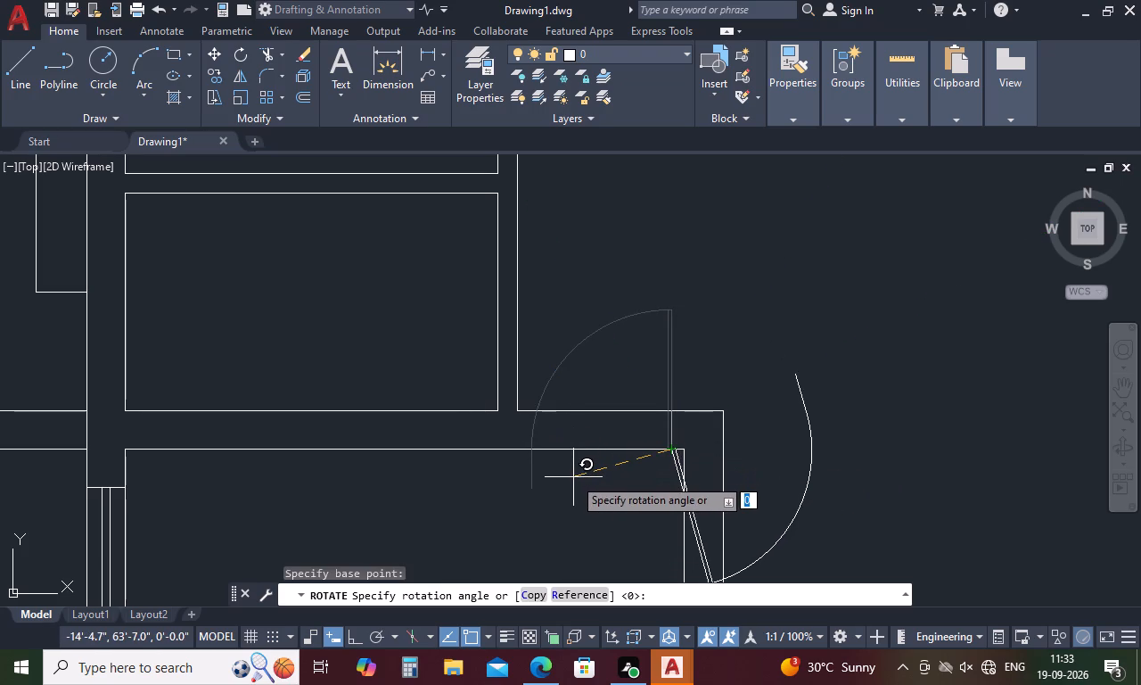
pyautogui.click(573, 477)
# Mirror the southwest room's rotated door leaf, swing arc and jamb about a vertical line through the hinge point, erasing the originals.
pyautogui.scroll(-2, 602, 380)
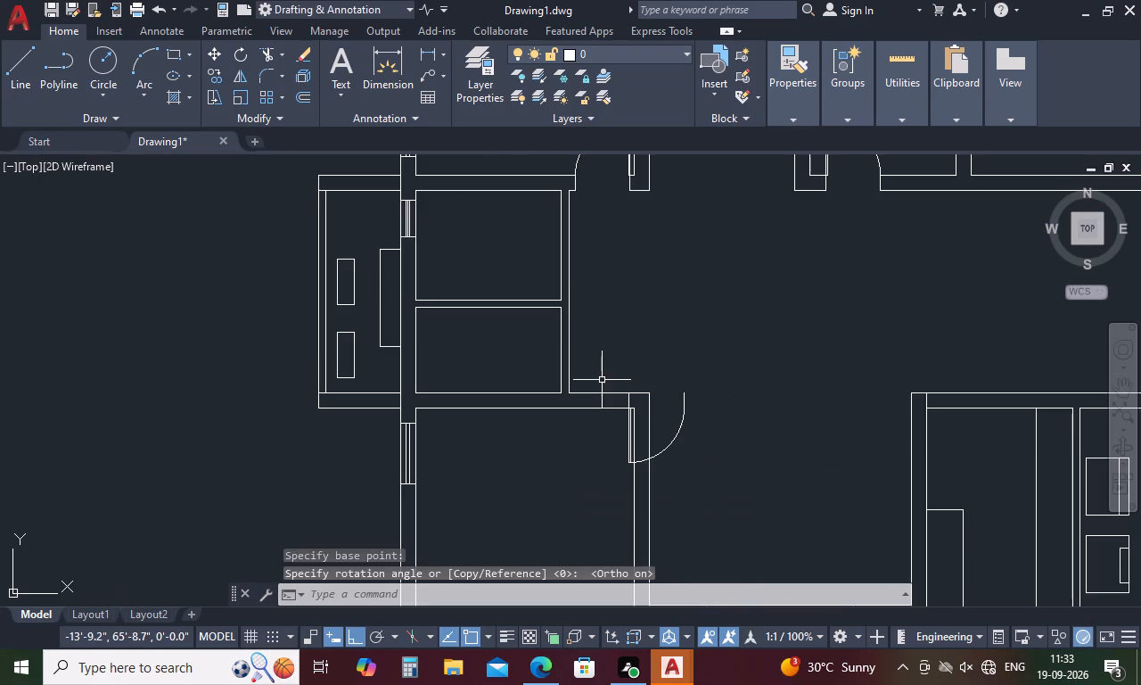
pyautogui.scroll(4, 613, 442)
pyautogui.press('n')
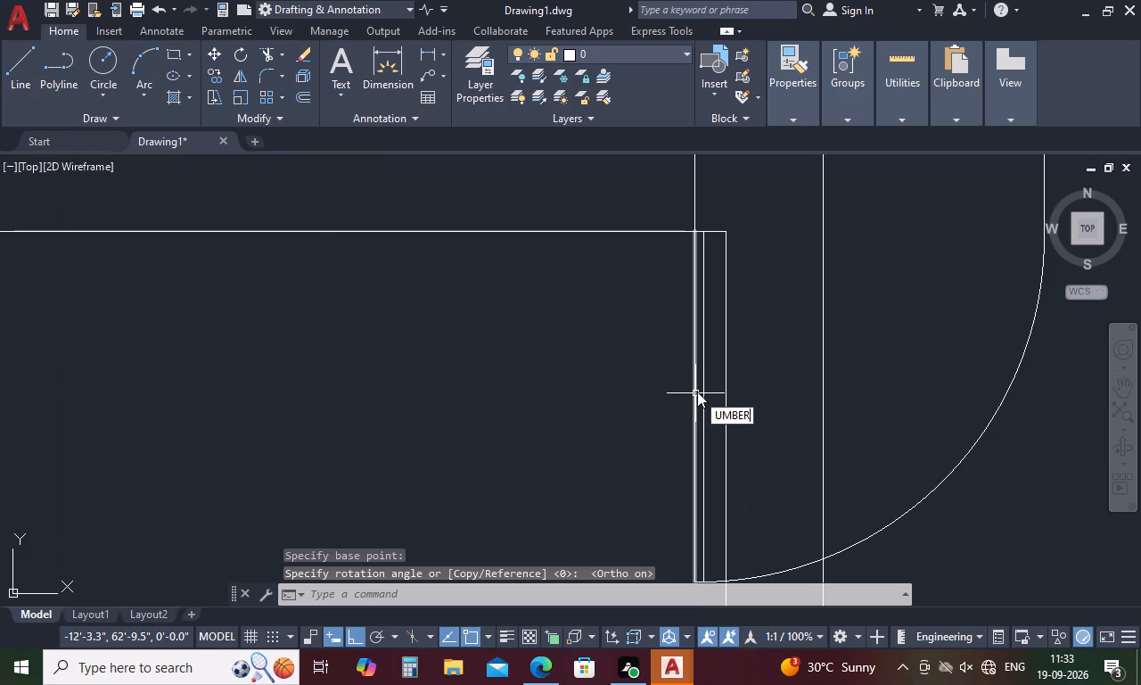
pyautogui.press('Escape')
pyautogui.moveTo(710, 376); pyautogui.dragTo(644, 426)
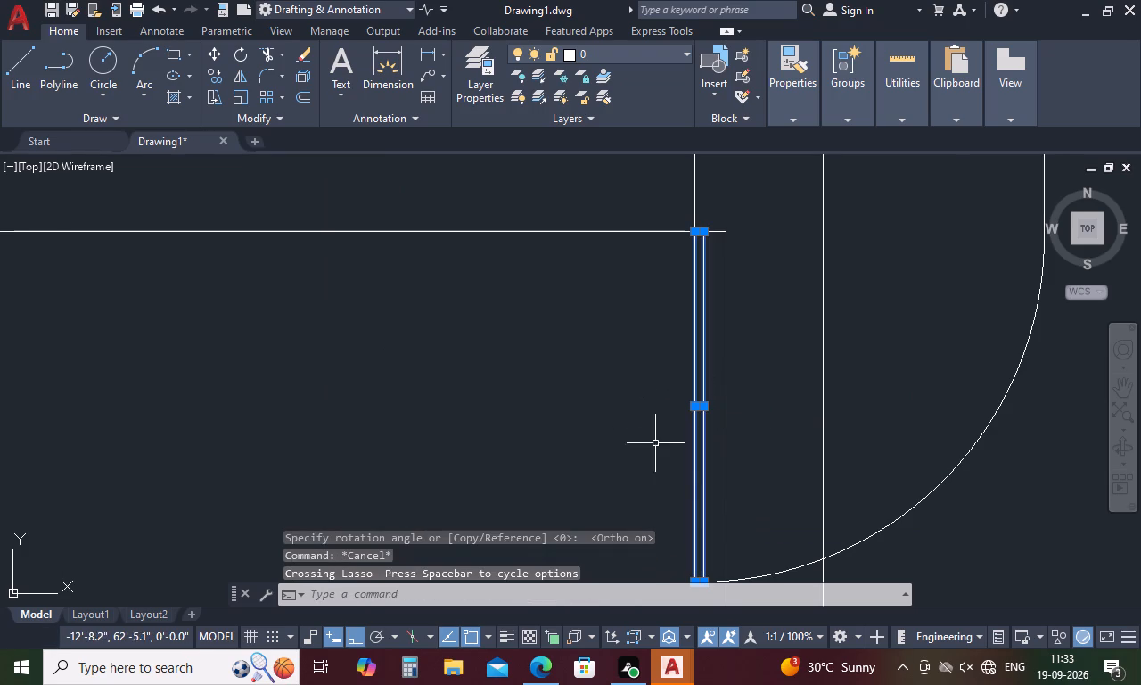
pyautogui.moveTo(978, 474); pyautogui.dragTo(852, 389)
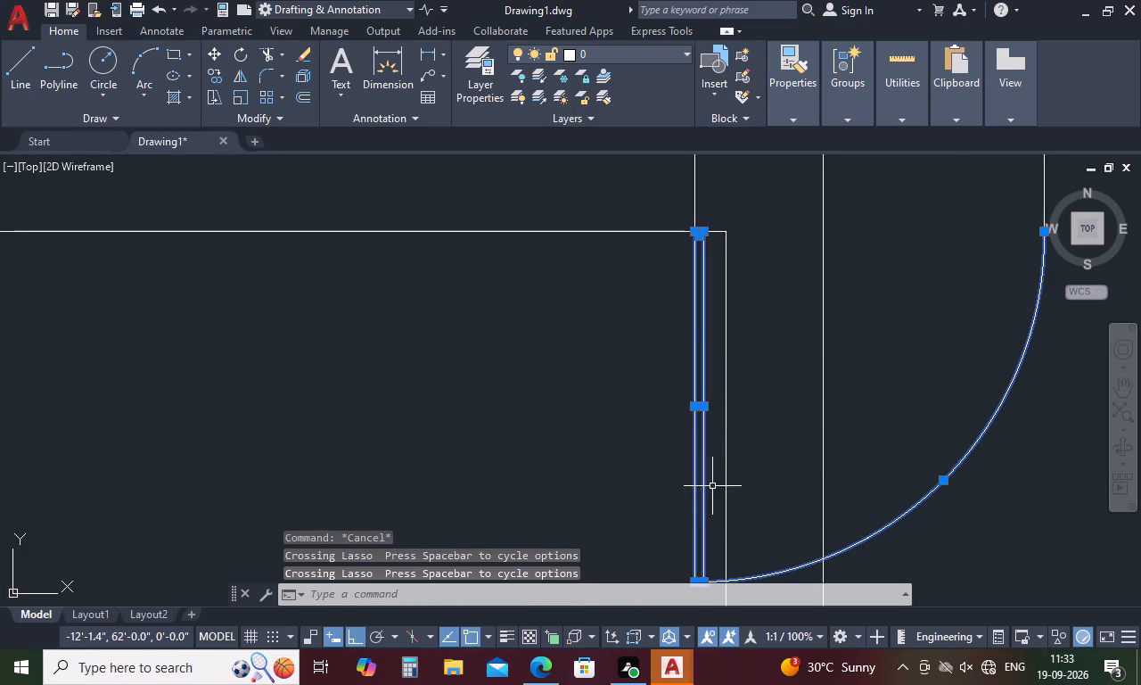
pyautogui.scroll(-1, 685, 477)
pyautogui.moveTo(938, 282); pyautogui.dragTo(869, 281)
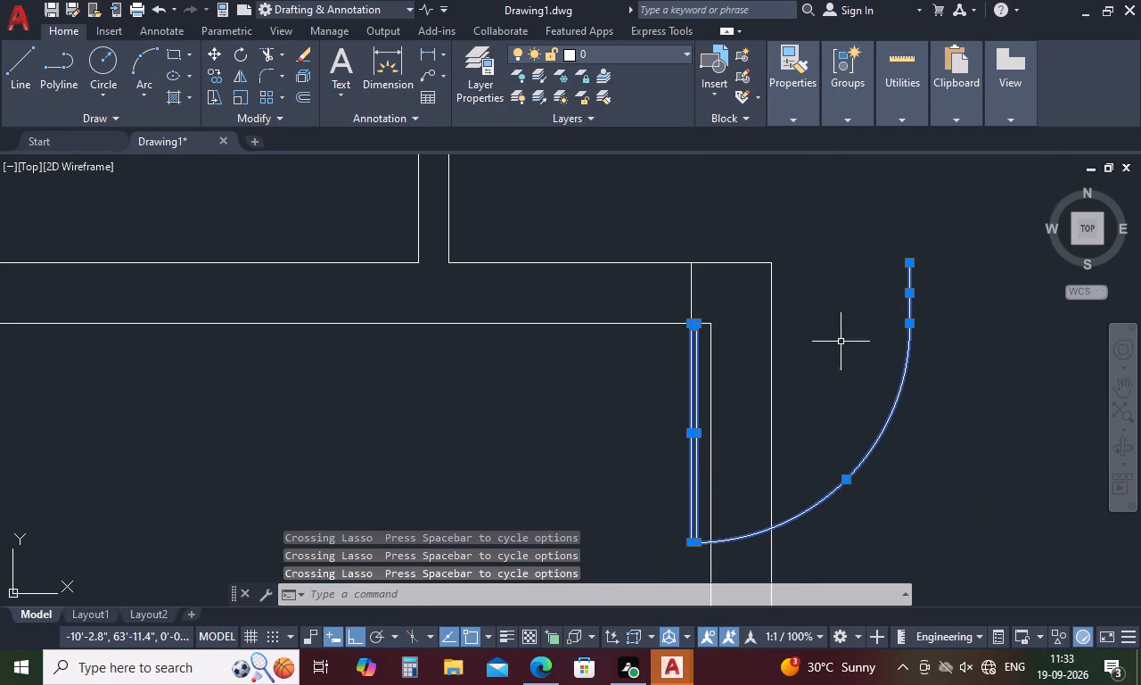
pyautogui.write('mi')
pyautogui.press('space')
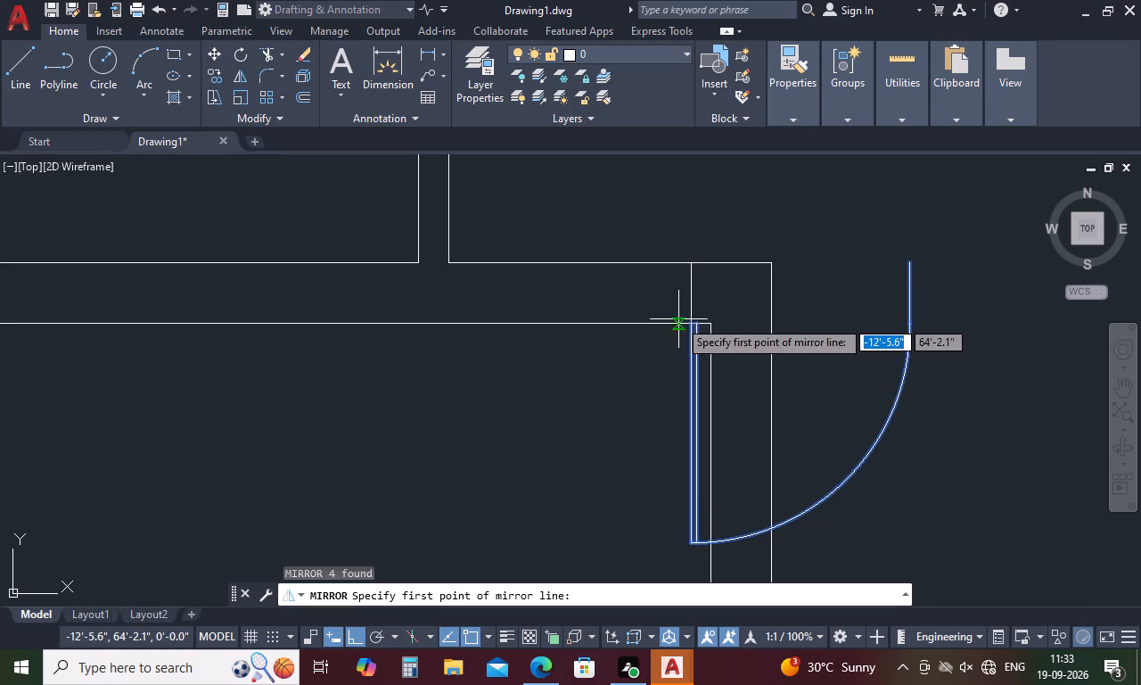
pyautogui.scroll(4, 690, 316)
pyautogui.click(677, 367)
pyautogui.scroll(-5, 679, 344)
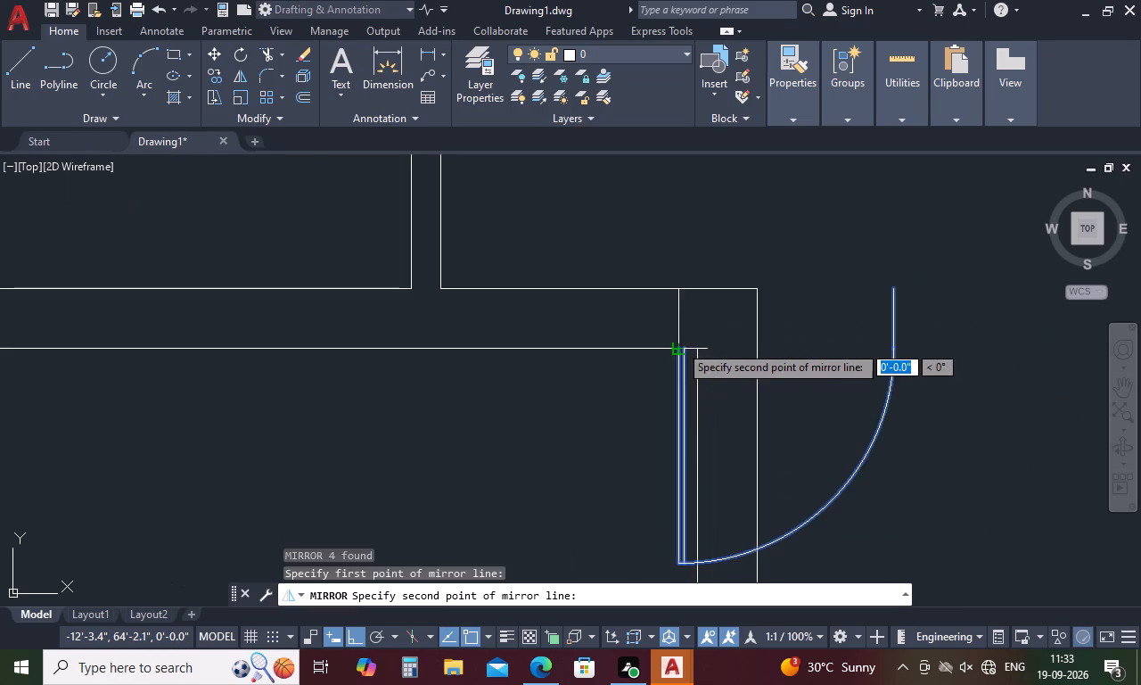
pyautogui.scroll(-1, 677, 444)
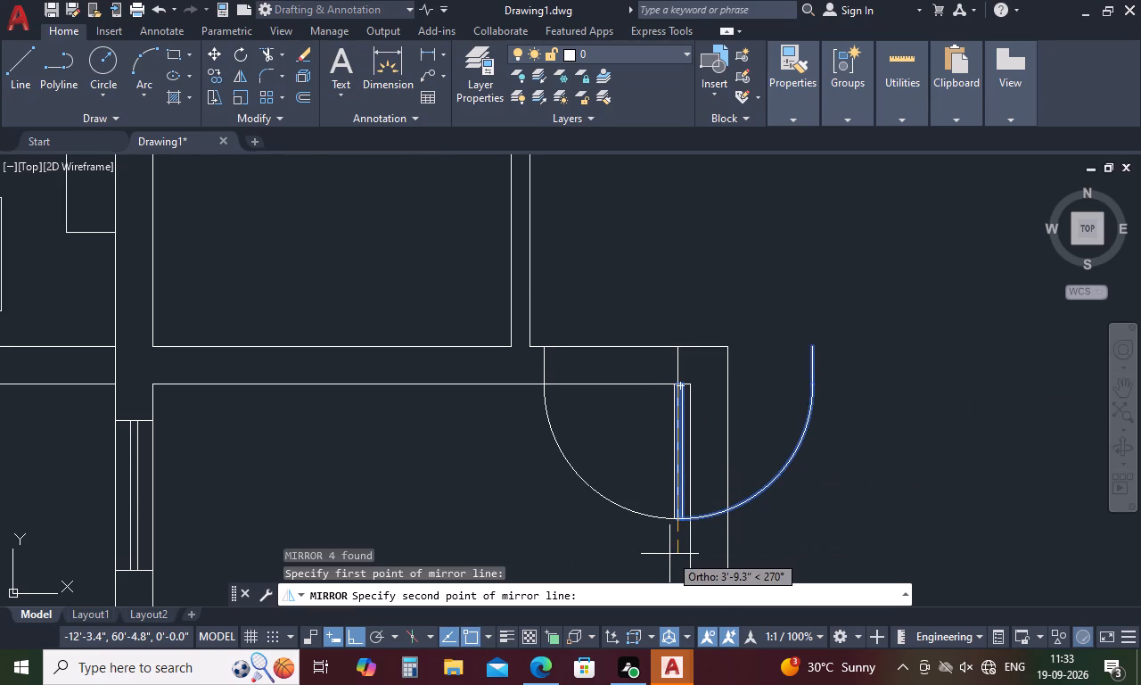
pyautogui.click(669, 554)
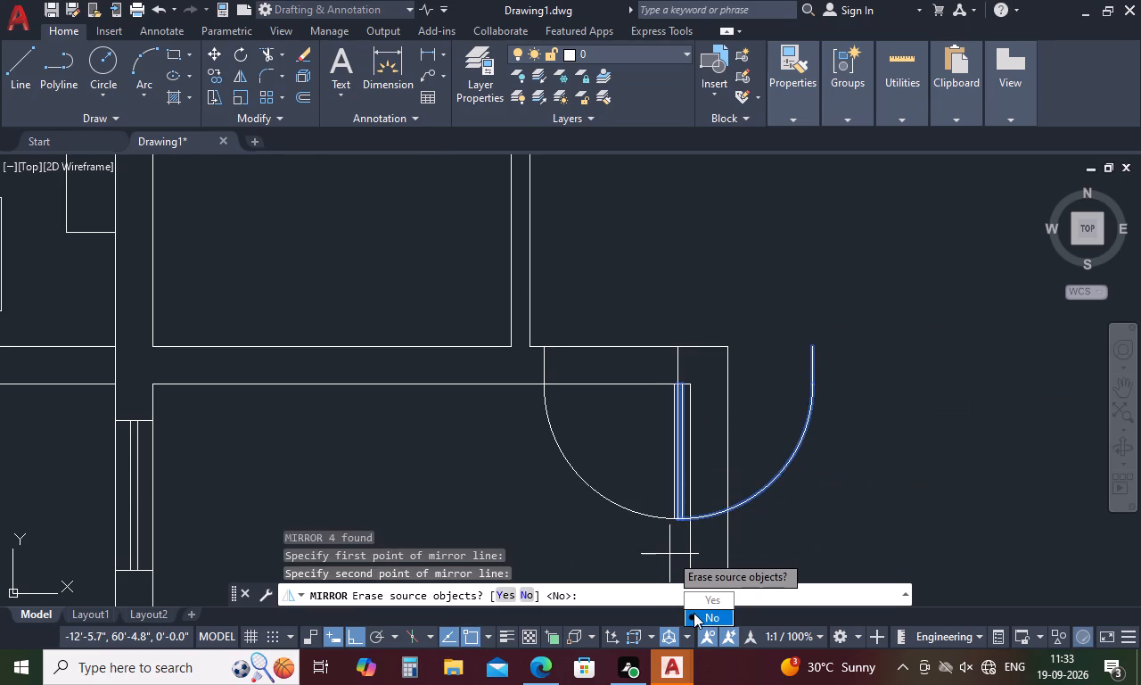
pyautogui.moveTo(706, 598); pyautogui.dragTo(669, 554)
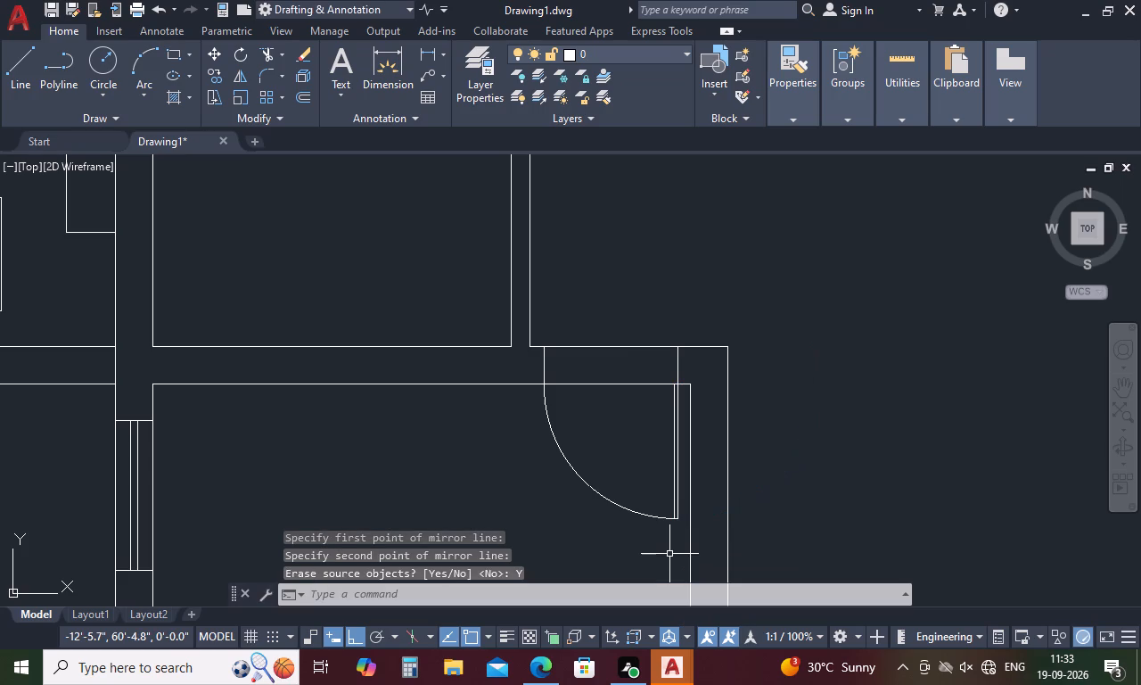
pyautogui.press('Escape')
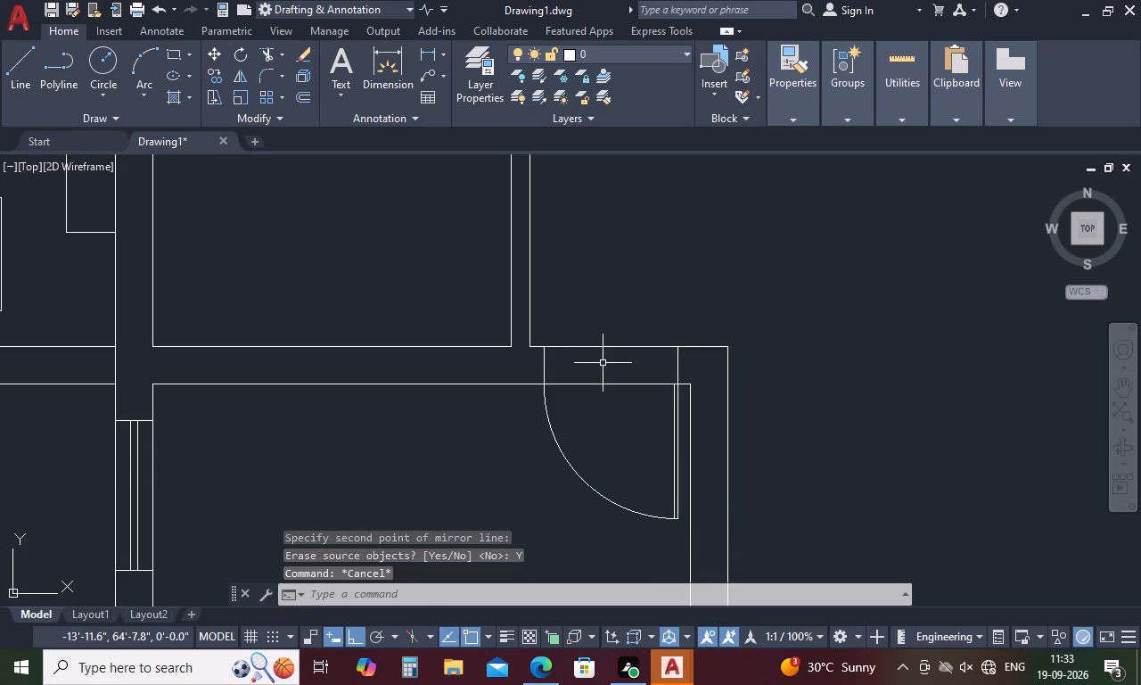
# Trim both north wall lines of the southwest room between the two door jambs to open the doorway.
pyautogui.press('t')
pyautogui.write('r')
pyautogui.press('space')
pyautogui.moveTo(614, 330); pyautogui.dragTo(618, 422)
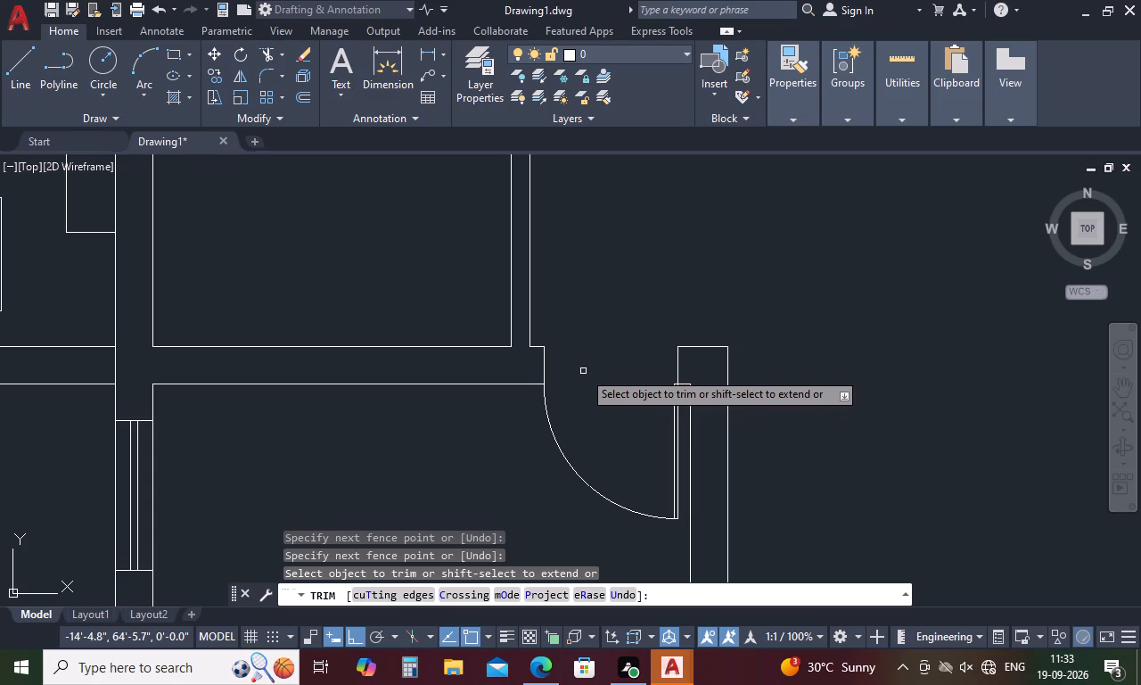
pyautogui.press('Escape')
# Draw a horizontal line about 2' long in the southeast room, from the east counter's front edge to the partition wall.
pyautogui.scroll(-4, 581, 359)
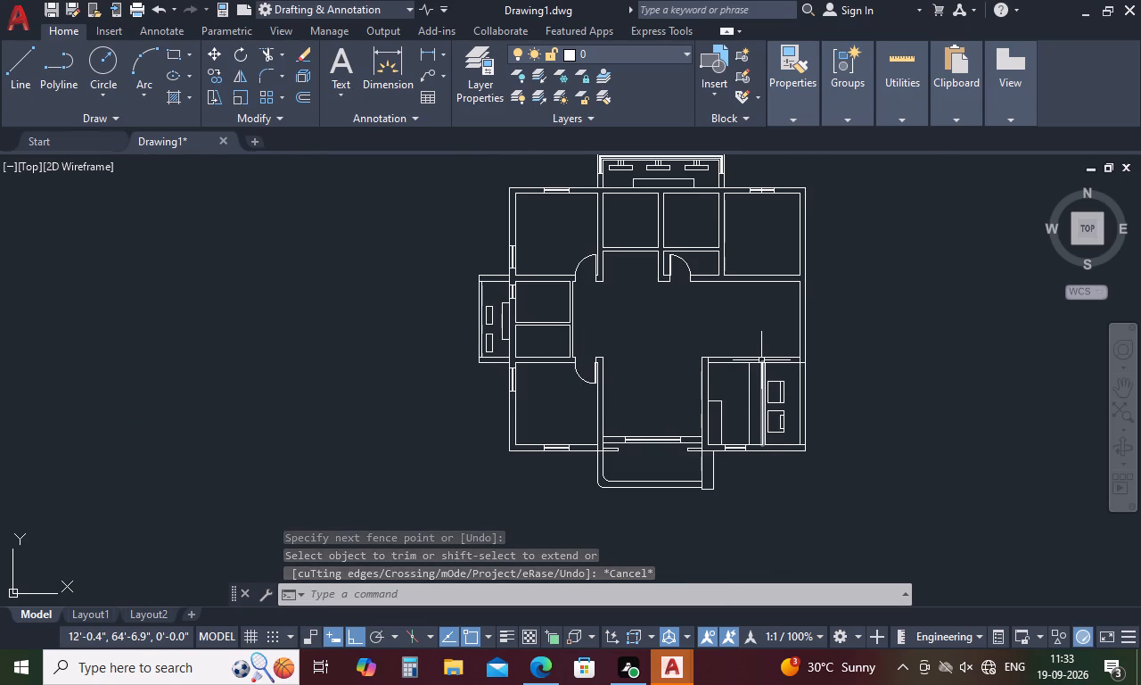
pyautogui.scroll(3, 767, 366)
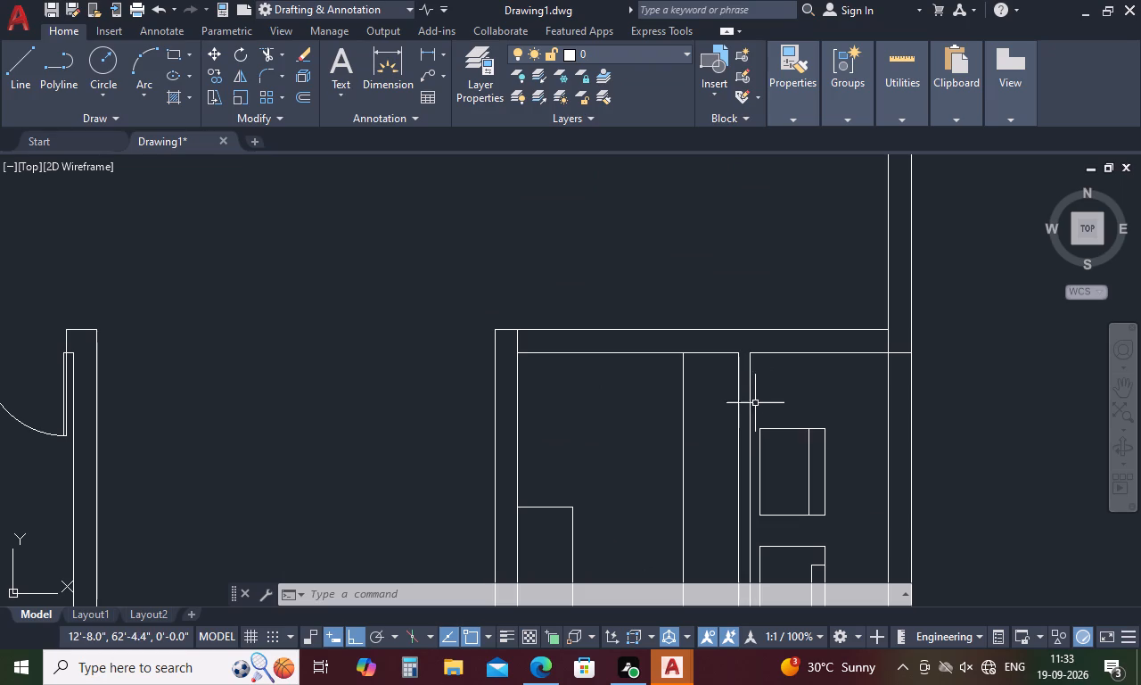
pyautogui.scroll(3, 760, 397)
pyautogui.scroll(-4, 760, 396)
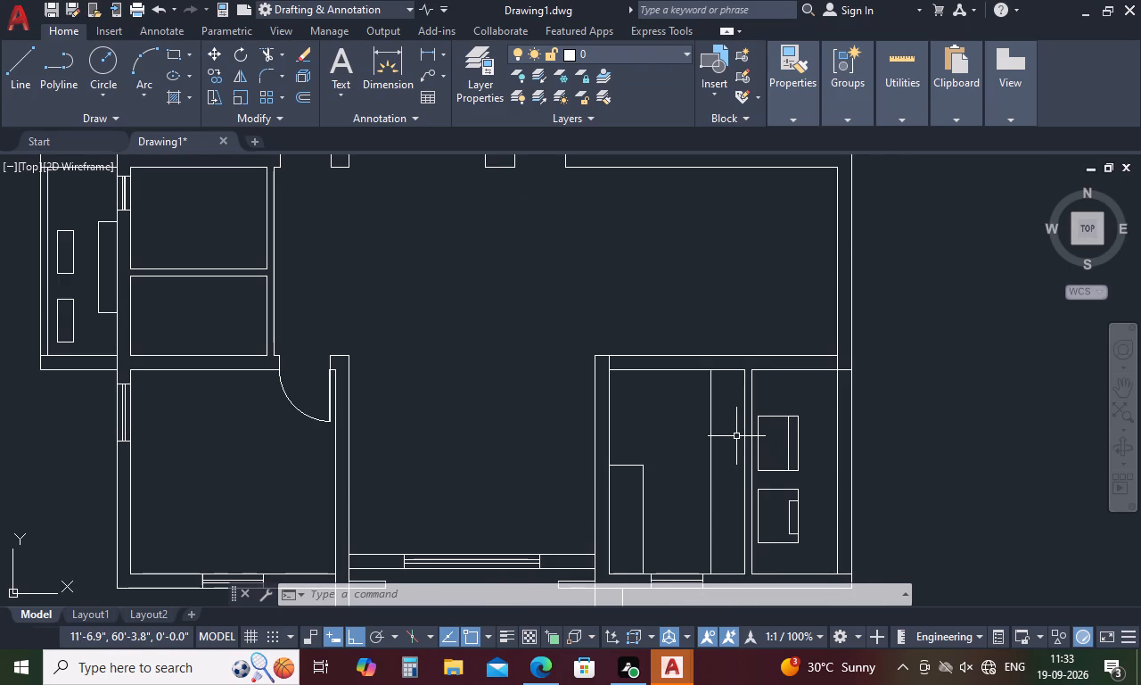
pyautogui.press('l')
pyautogui.press('space')
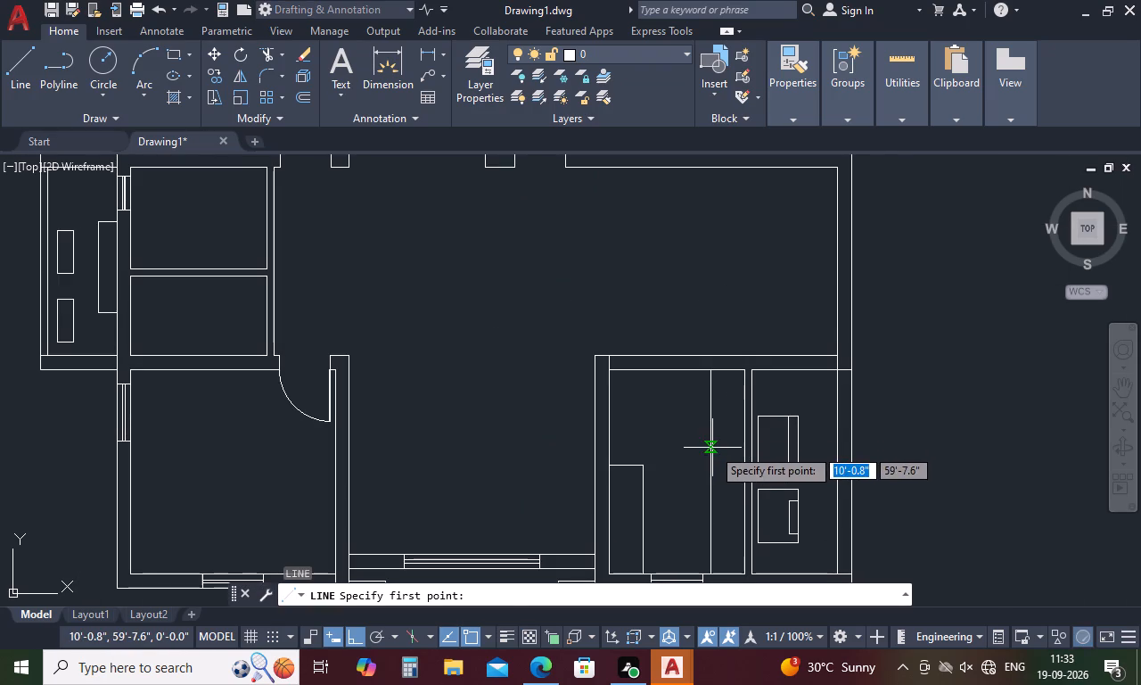
pyautogui.click(710, 438)
pyautogui.click(741, 434)
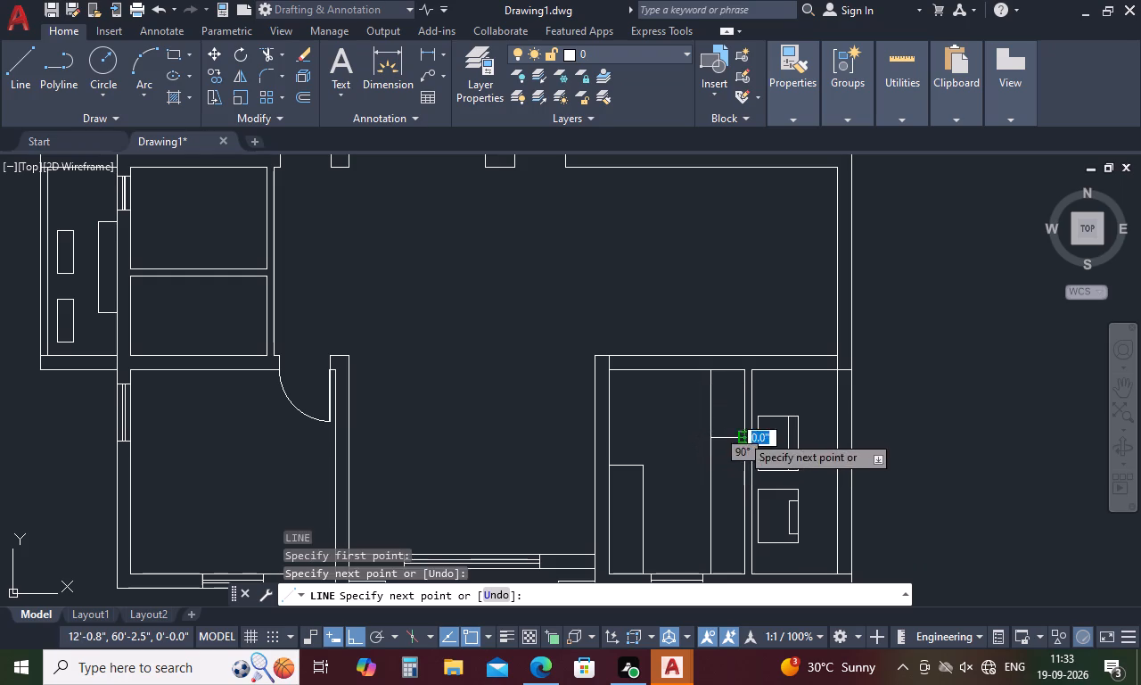
pyautogui.press('space')
# Trim the east counter's front edge north of the new end line.
pyautogui.press('t')
pyautogui.write('r')
pyautogui.press('space')
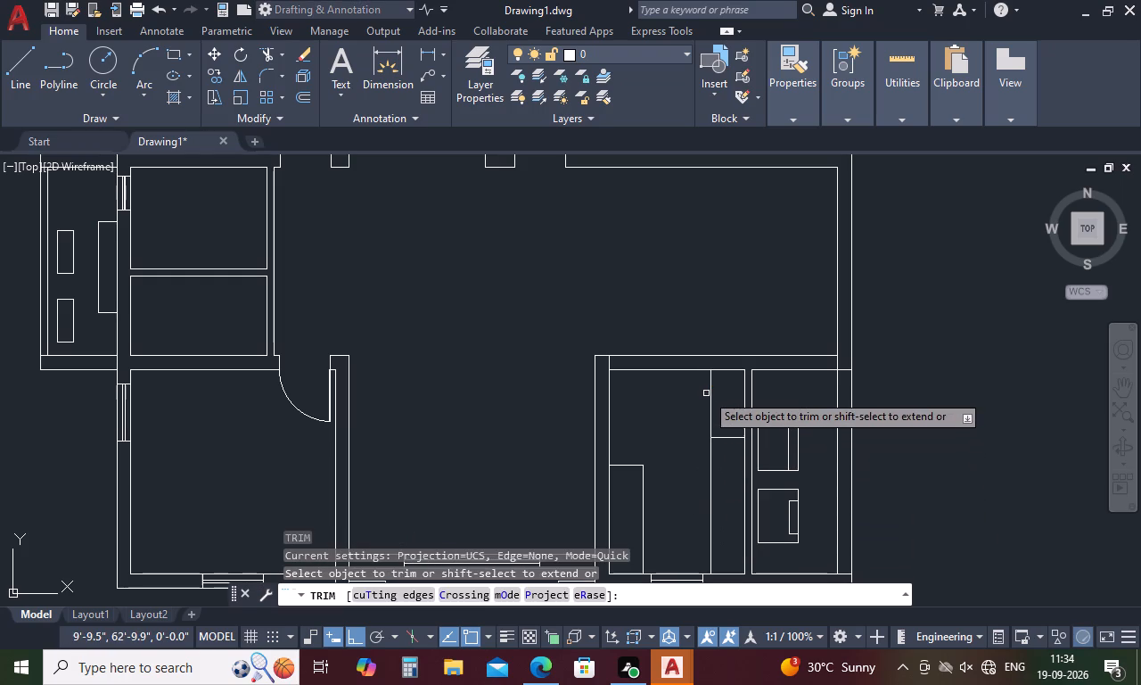
pyautogui.click(710, 390)
pyautogui.press('Escape')
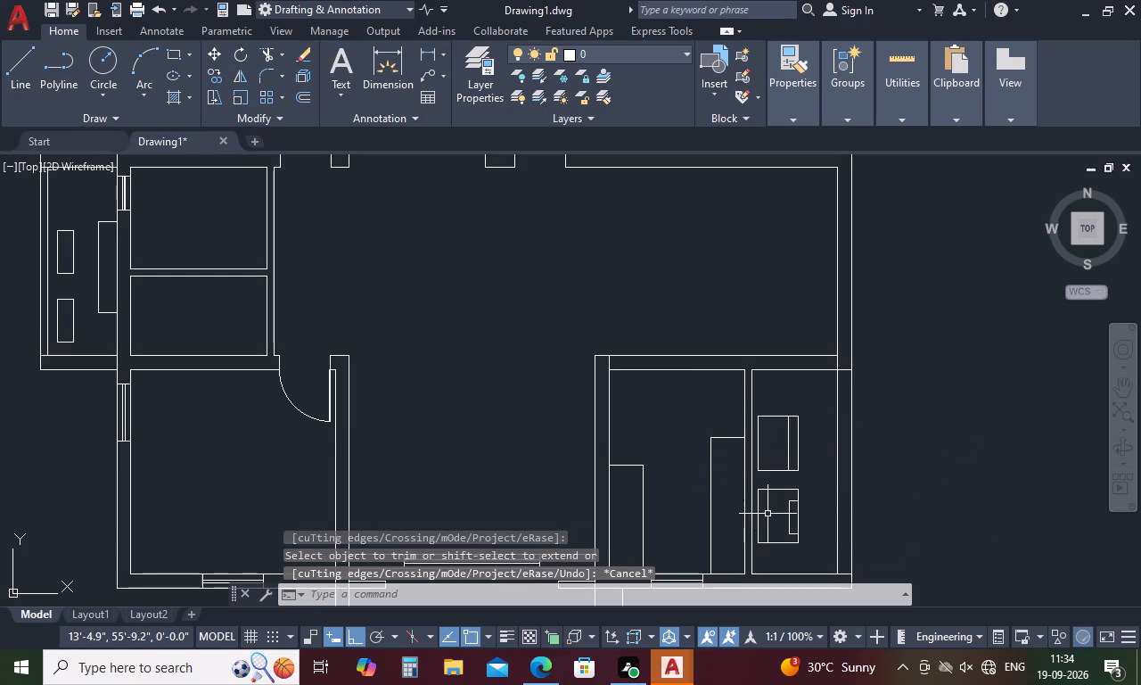
# Move the southern fixture with the small inner rectangle, east of the partition, about 1'-2.5" straight south.
pyautogui.moveTo(817, 495); pyautogui.dragTo(784, 545)
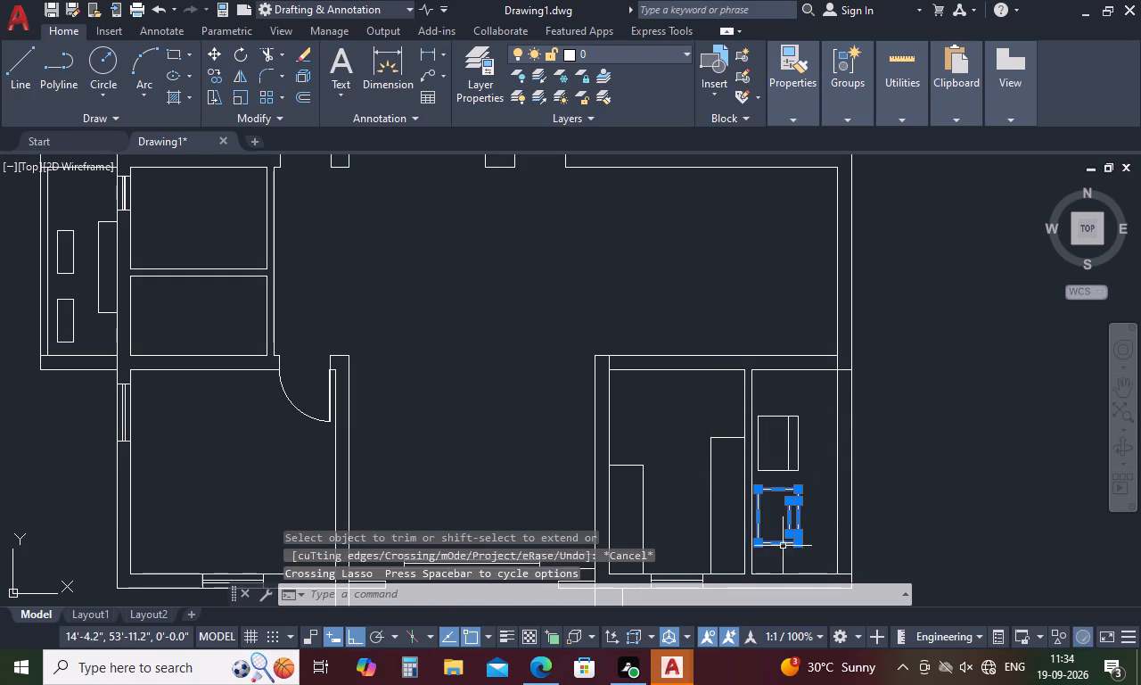
pyautogui.press('m')
pyautogui.press('space')
pyautogui.scroll(2, 762, 551)
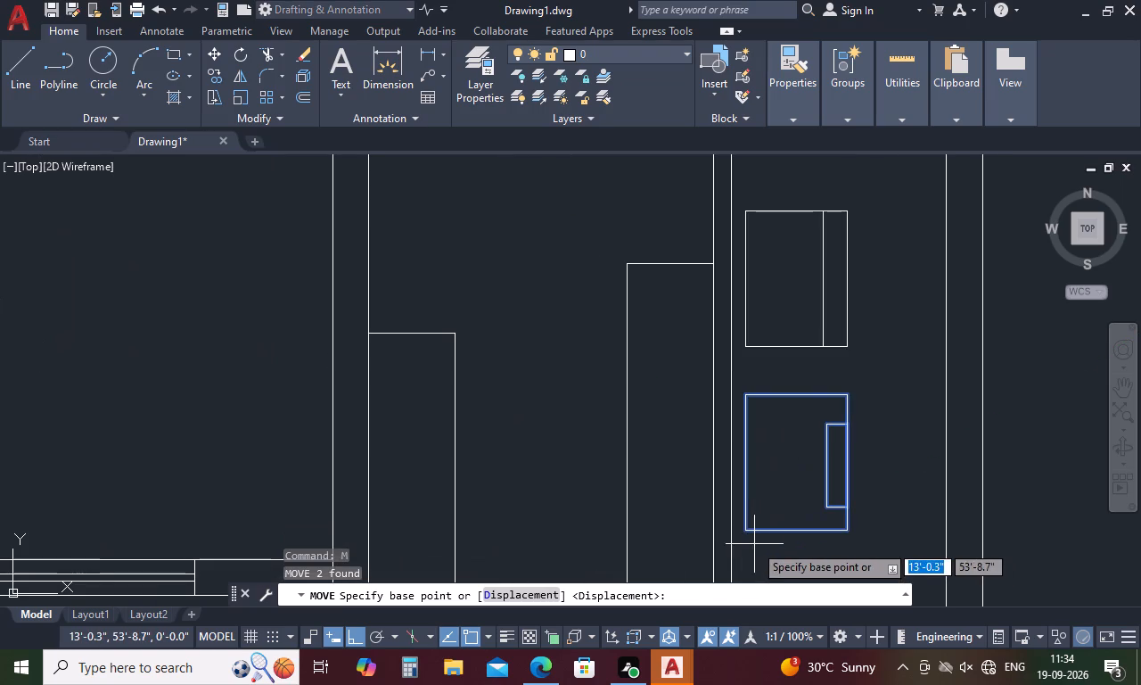
pyautogui.click(747, 532)
pyautogui.scroll(-4, 744, 522)
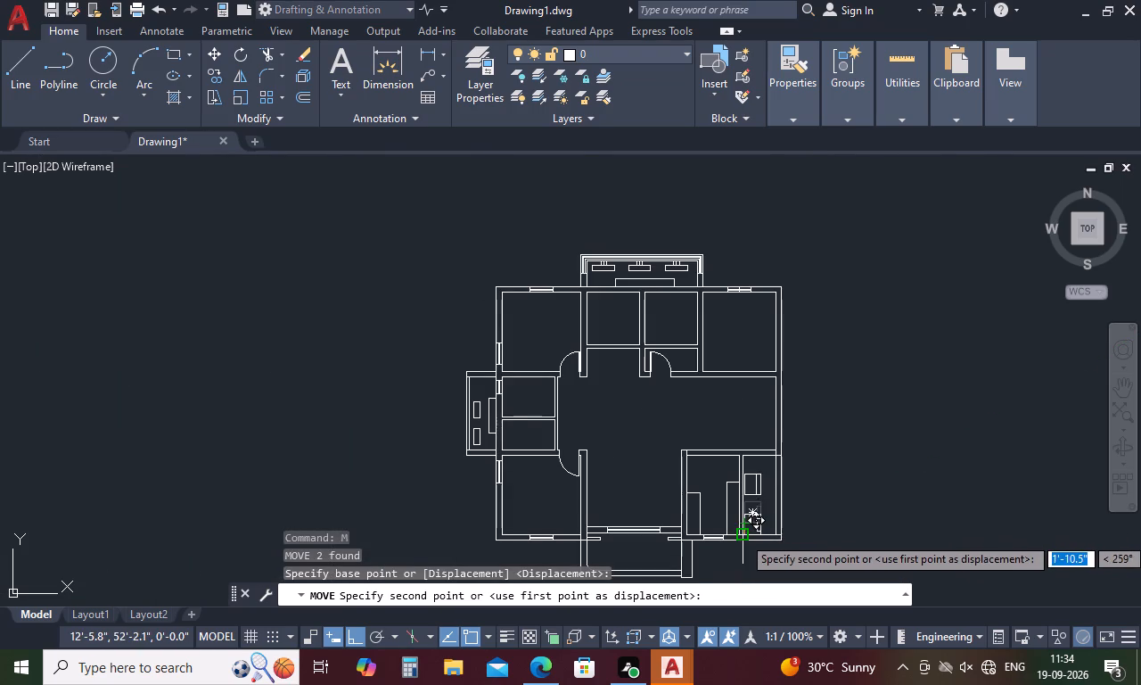
pyautogui.scroll(4, 743, 536)
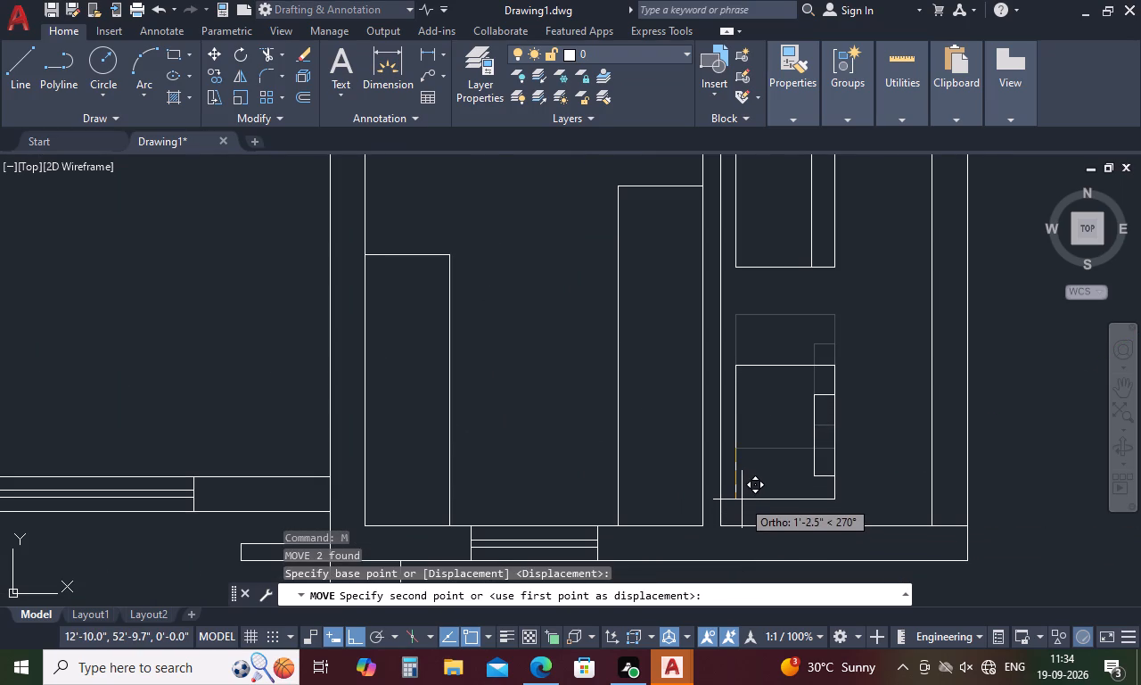
pyautogui.click(742, 499)
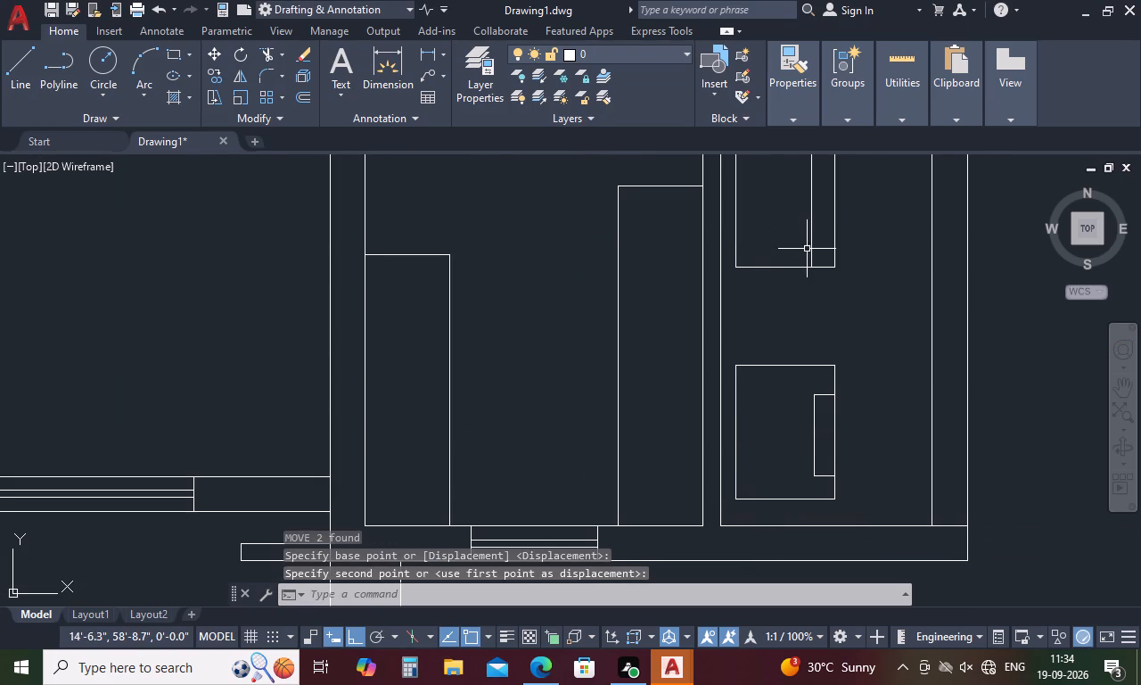
# Move the northern fixture east of the partition straight south, leaving a small gap above the other fixture.
pyautogui.moveTo(843, 235); pyautogui.dragTo(792, 278)
pyautogui.write('m')
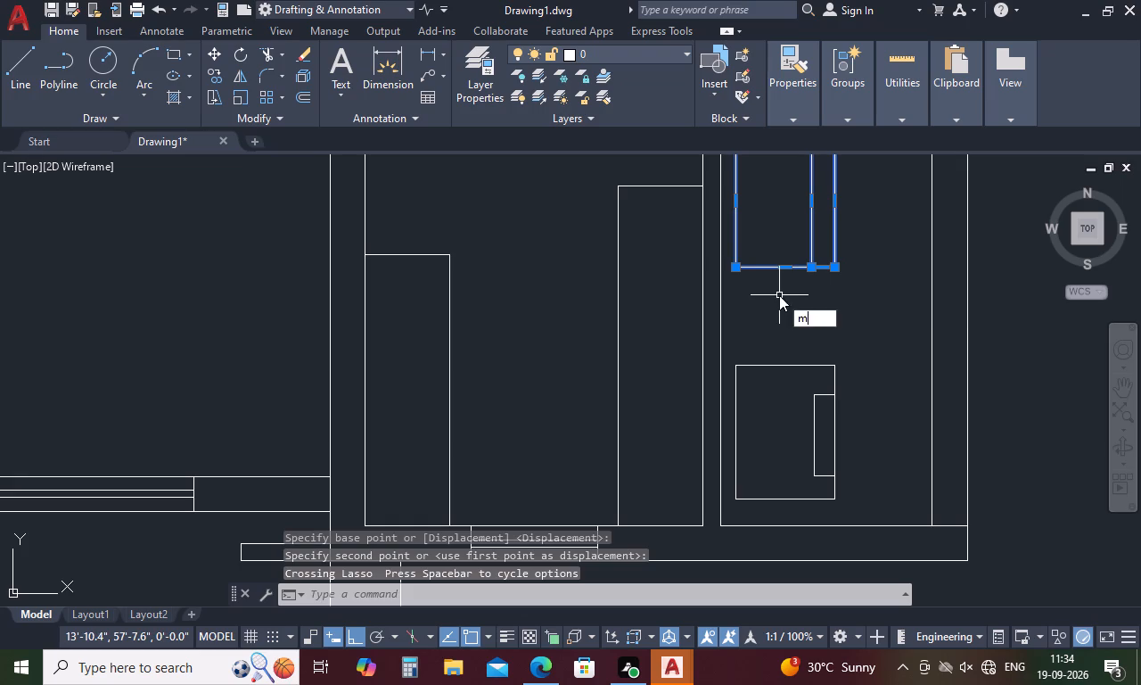
pyautogui.press('space')
pyautogui.click(736, 271)
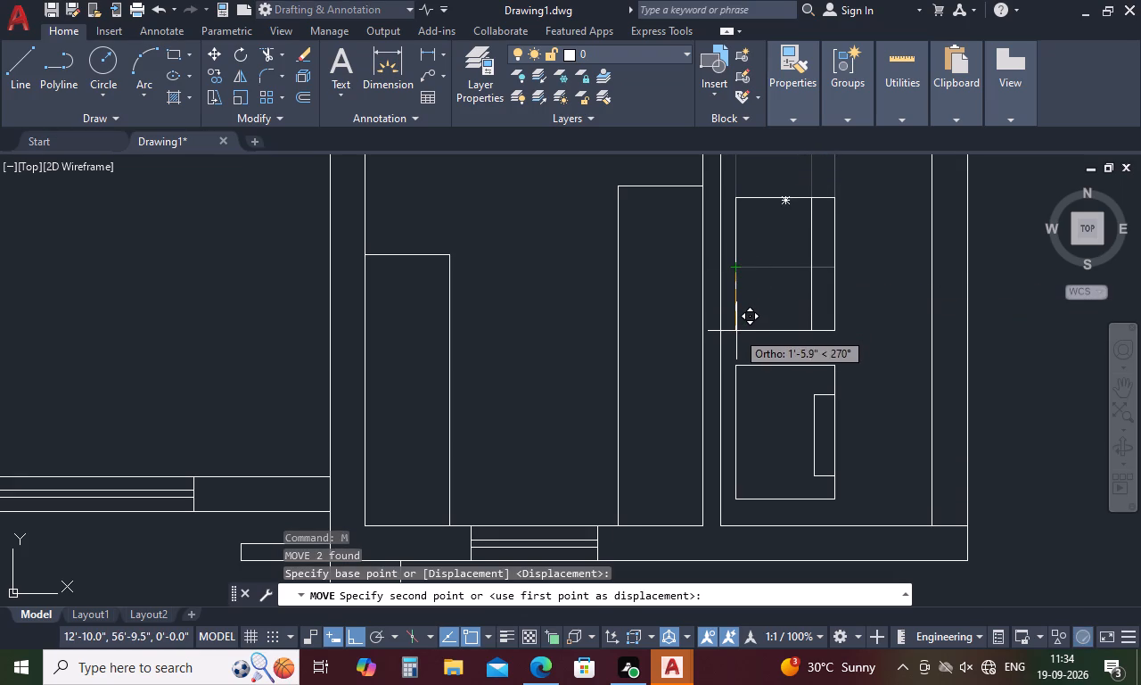
pyautogui.click(736, 339)
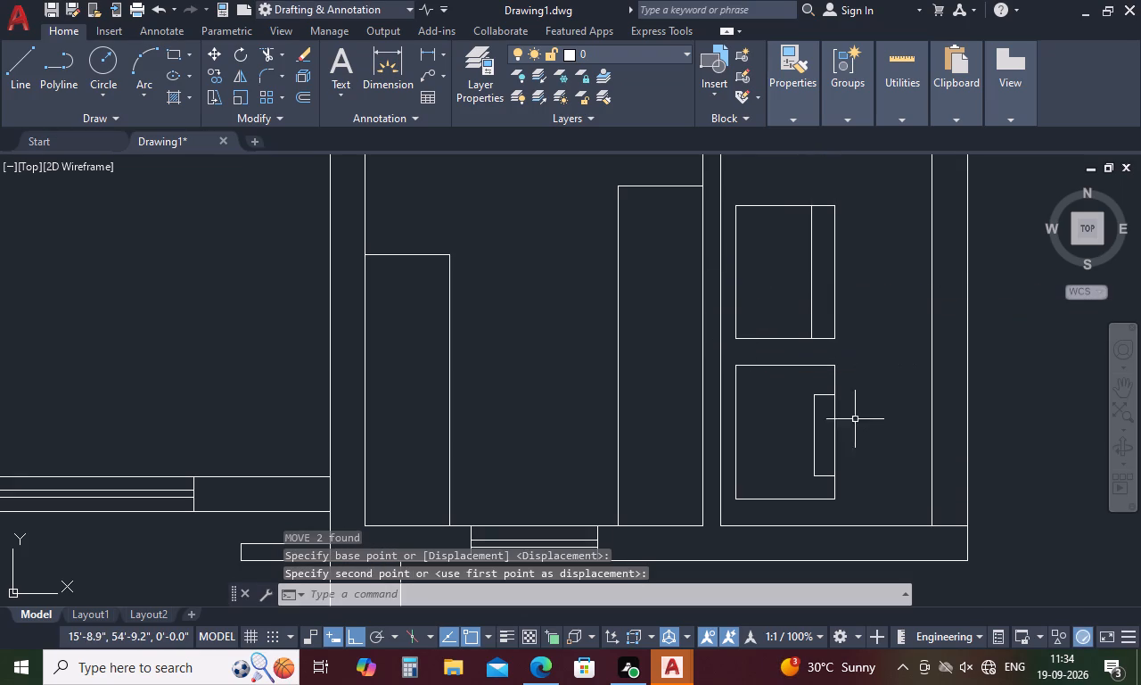
pyautogui.scroll(-2, 839, 427)
pyautogui.press('Escape')
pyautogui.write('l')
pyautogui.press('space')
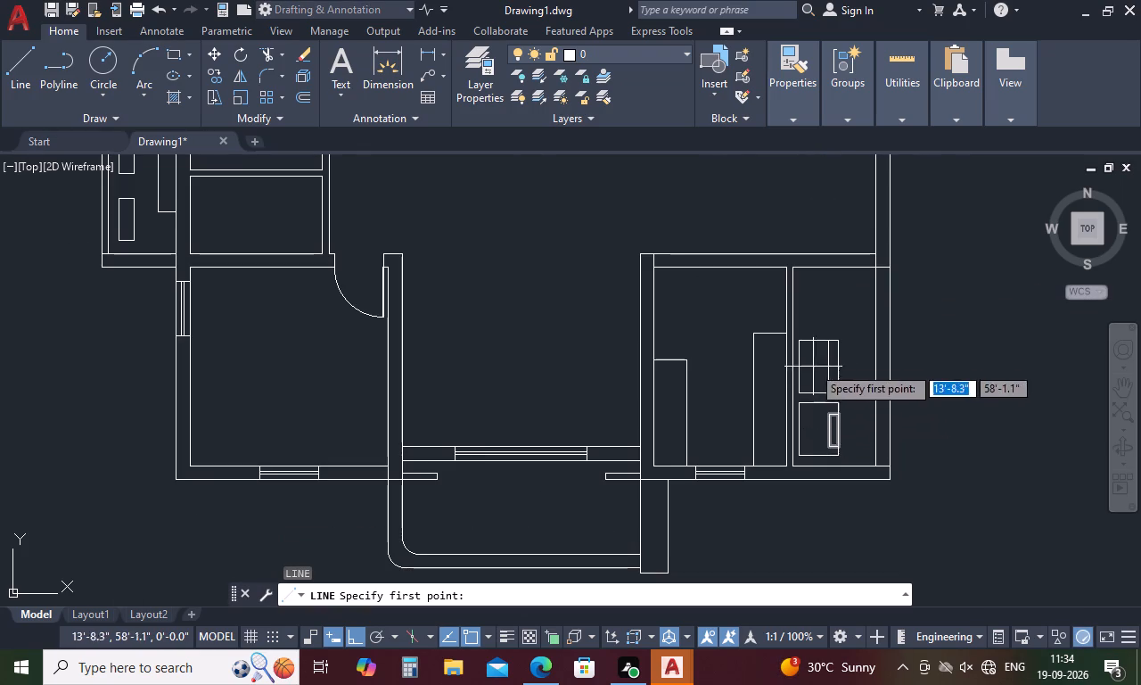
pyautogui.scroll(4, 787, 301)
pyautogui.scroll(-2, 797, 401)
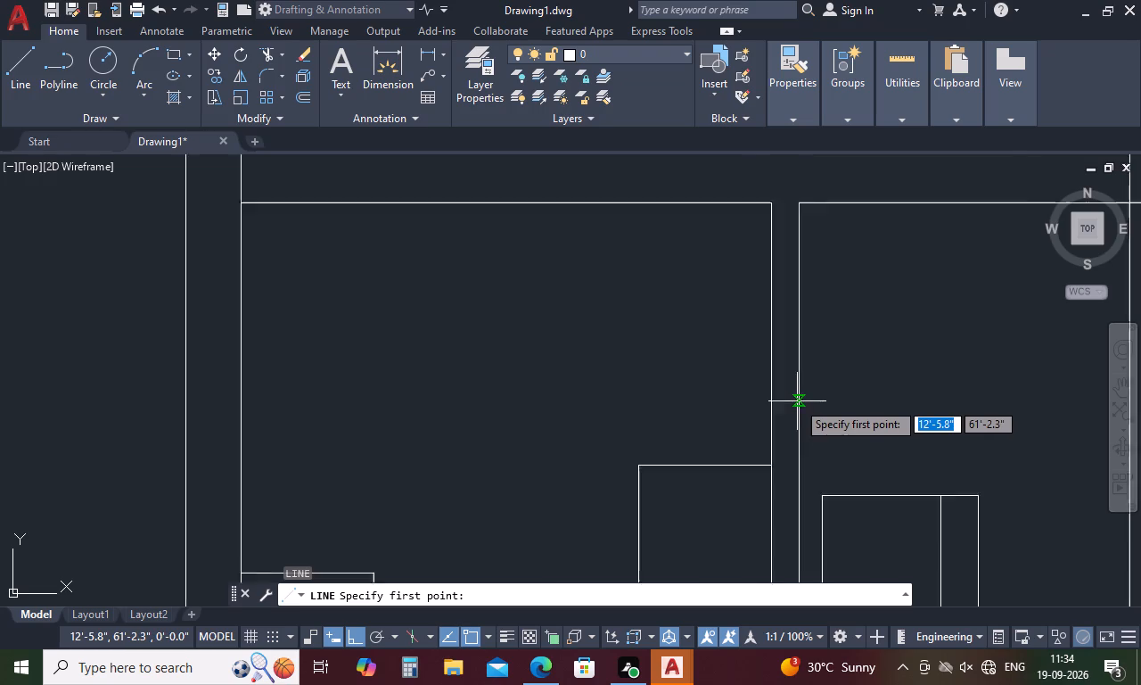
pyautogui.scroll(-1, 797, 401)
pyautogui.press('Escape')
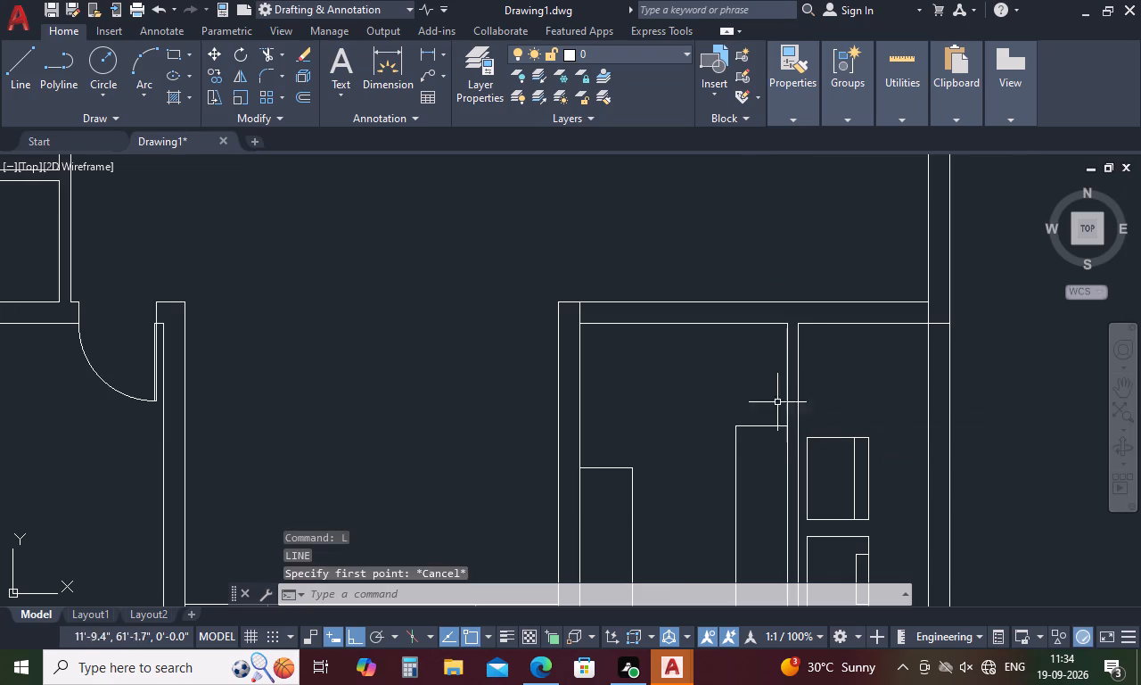
# Copy the southwest room's door leaf and swing arc by its hinge corner onto the east face of the southeast room's partition wall.
pyautogui.scroll(-3, 748, 376)
pyautogui.scroll(4, 599, 370)
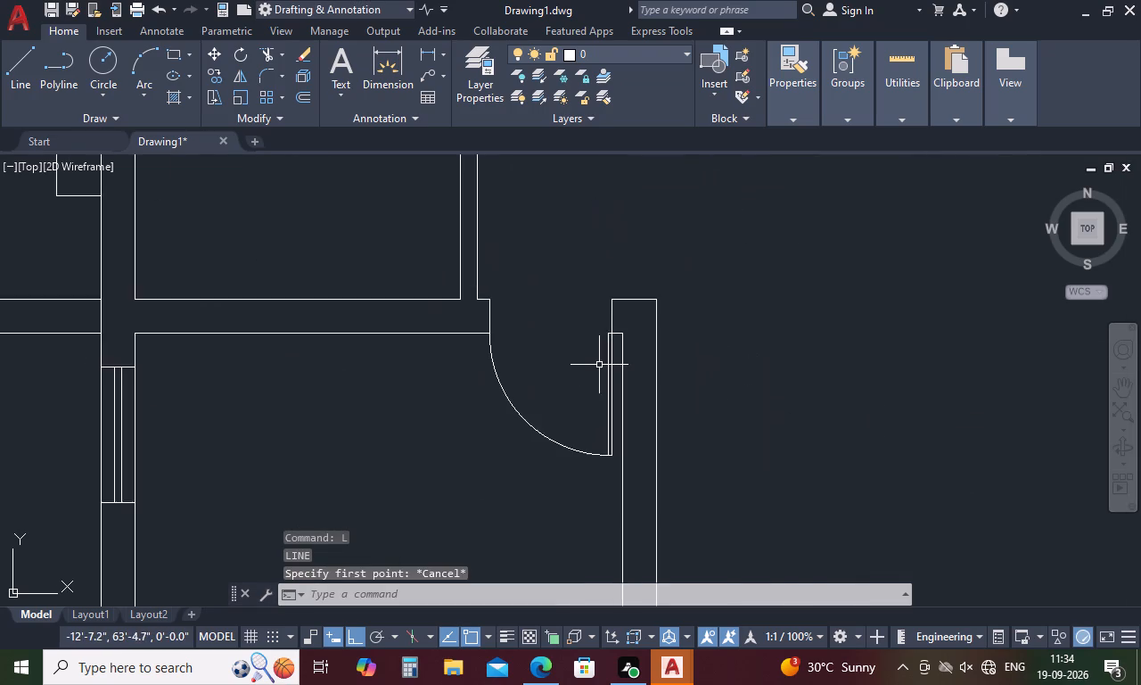
pyautogui.scroll(3, 600, 363)
pyautogui.scroll(-6, 603, 361)
pyautogui.scroll(3, 603, 361)
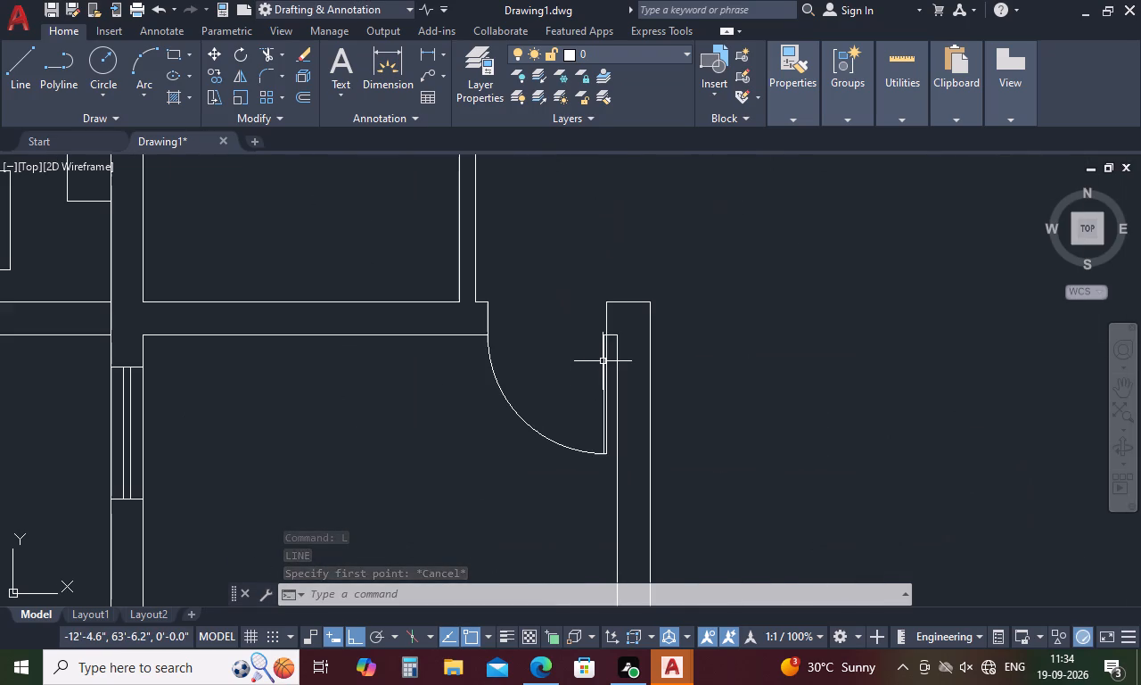
pyautogui.moveTo(612, 359); pyautogui.dragTo(556, 425)
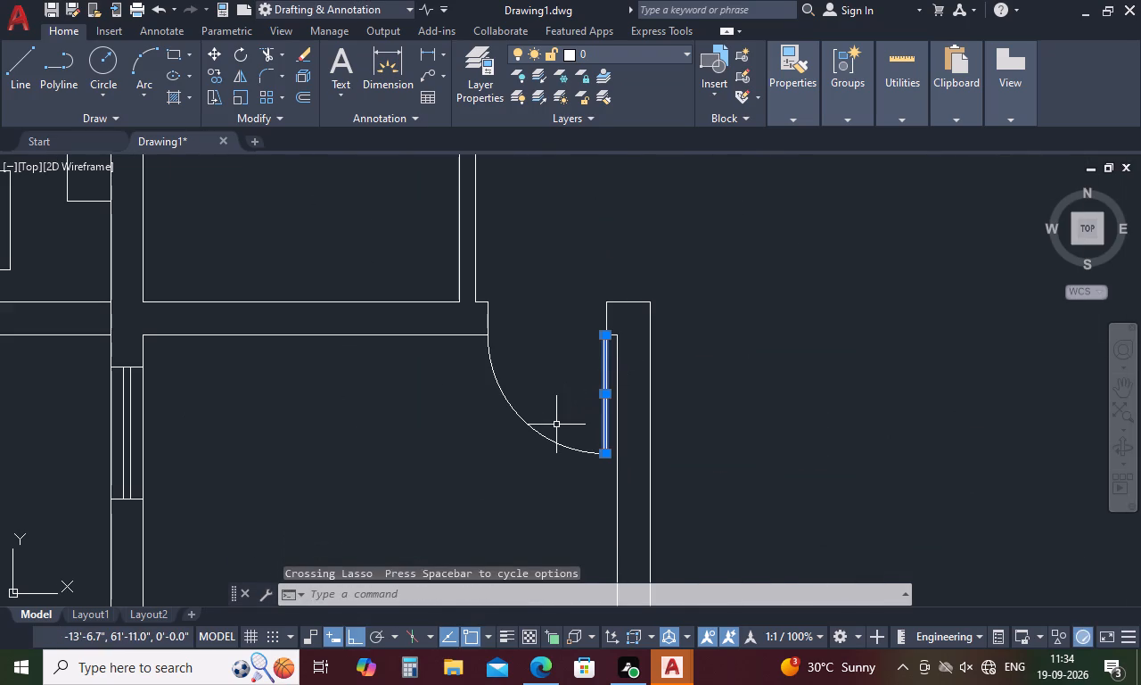
pyautogui.moveTo(571, 410); pyautogui.dragTo(546, 451)
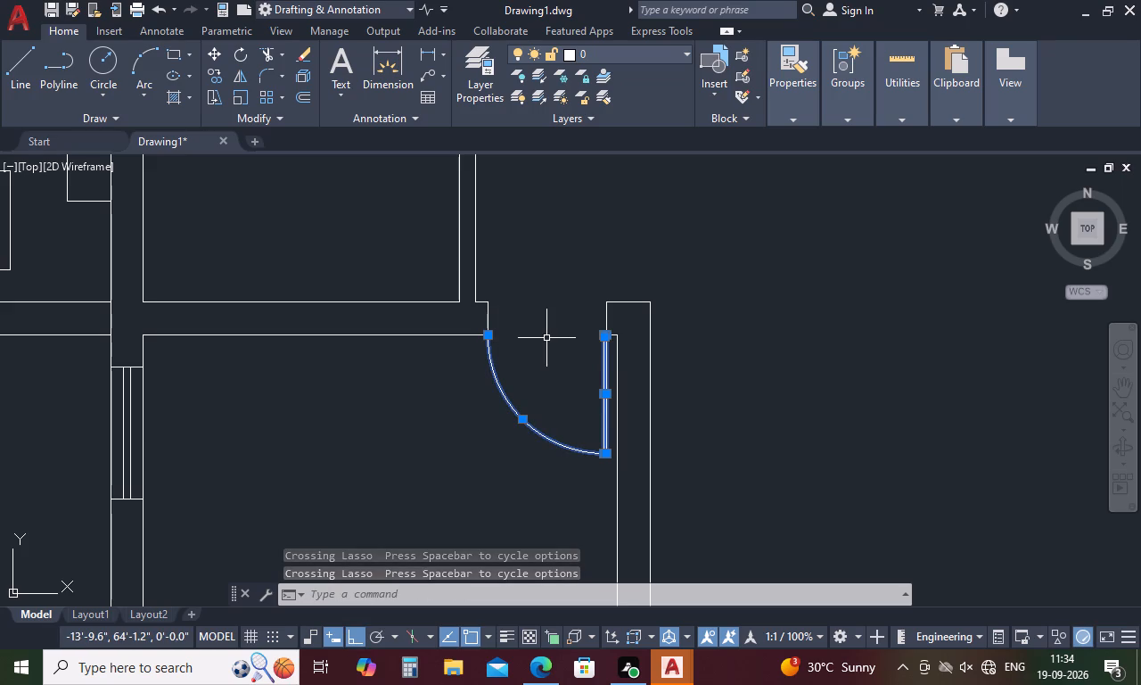
pyautogui.rightClick(547, 337)
pyautogui.click(627, 385)
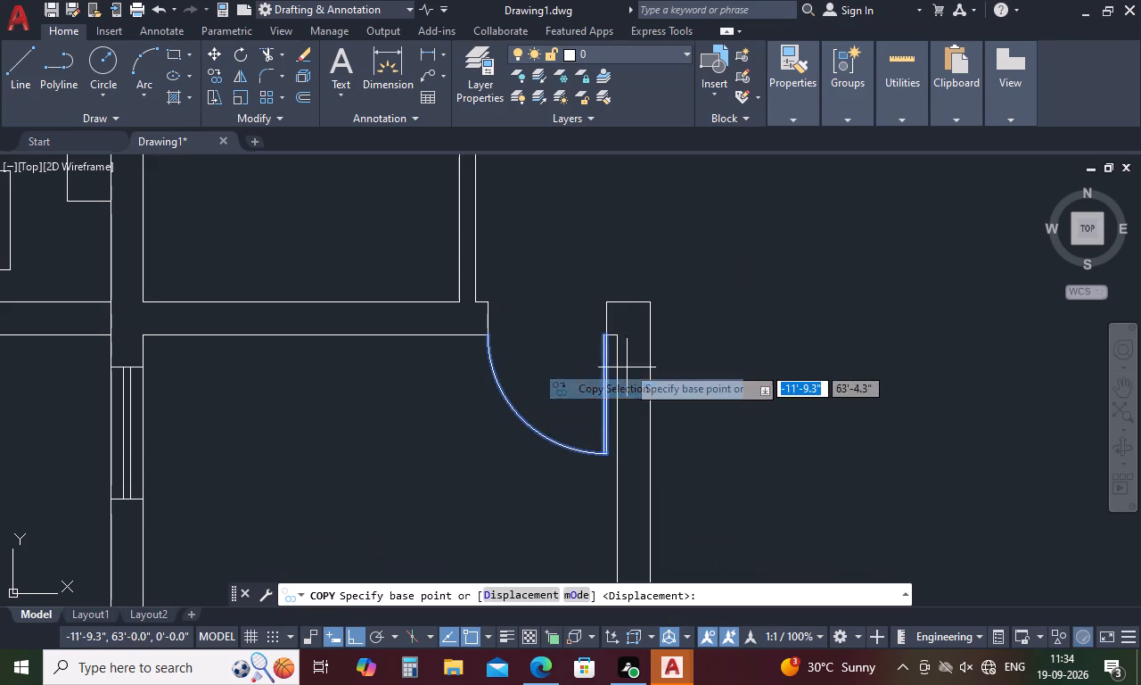
pyautogui.scroll(5, 615, 326)
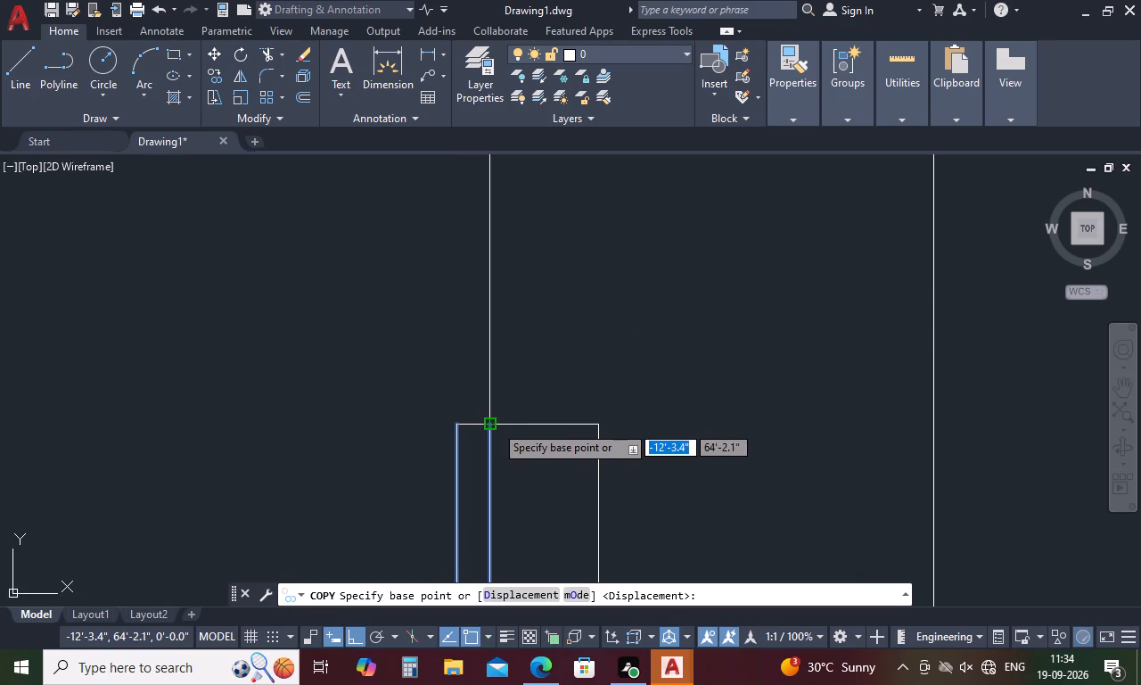
pyautogui.click(495, 425)
pyautogui.scroll(-8, 494, 424)
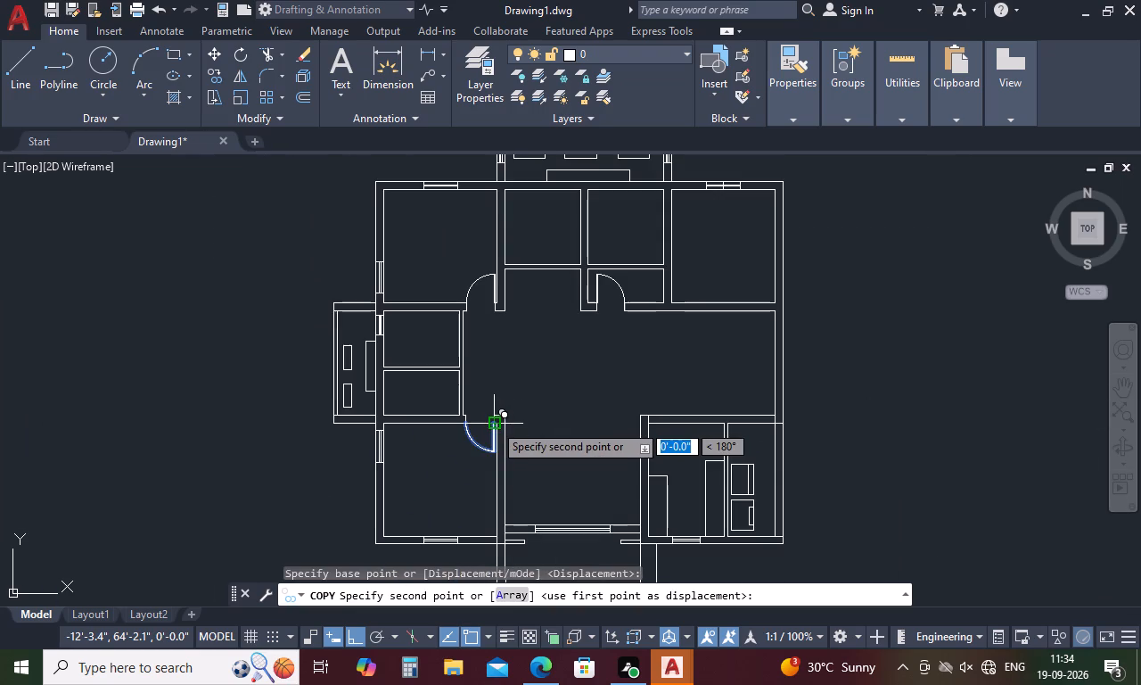
pyautogui.scroll(8, 738, 439)
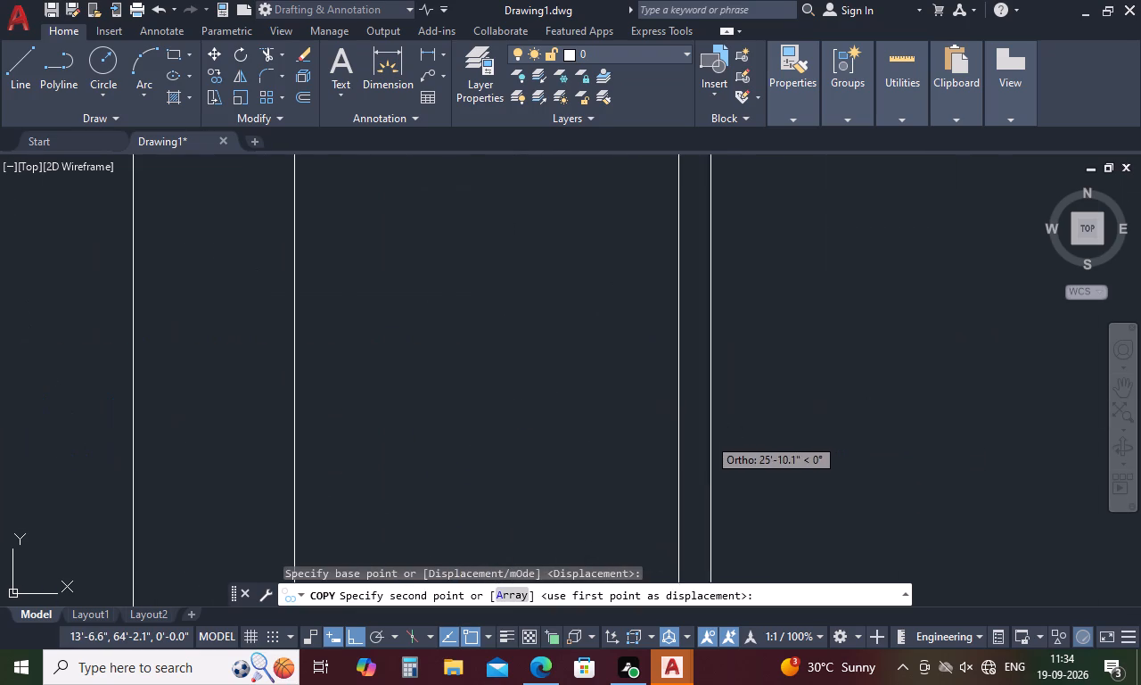
pyautogui.scroll(-3, 688, 440)
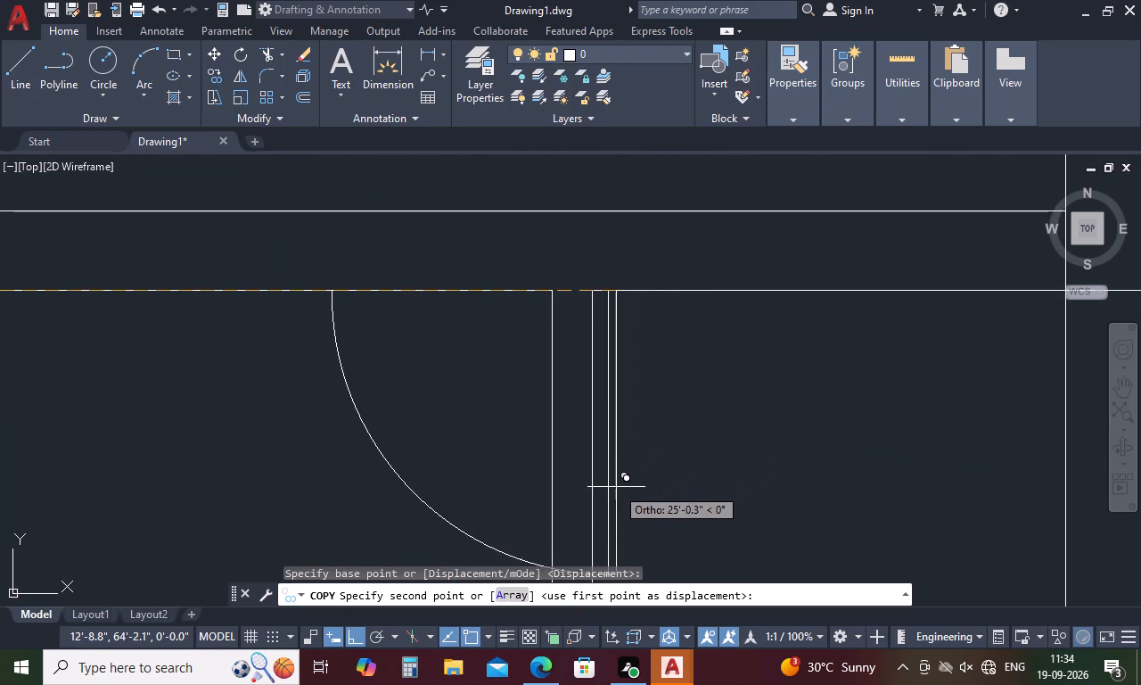
pyautogui.press('F8')
pyautogui.scroll(-3, 603, 422)
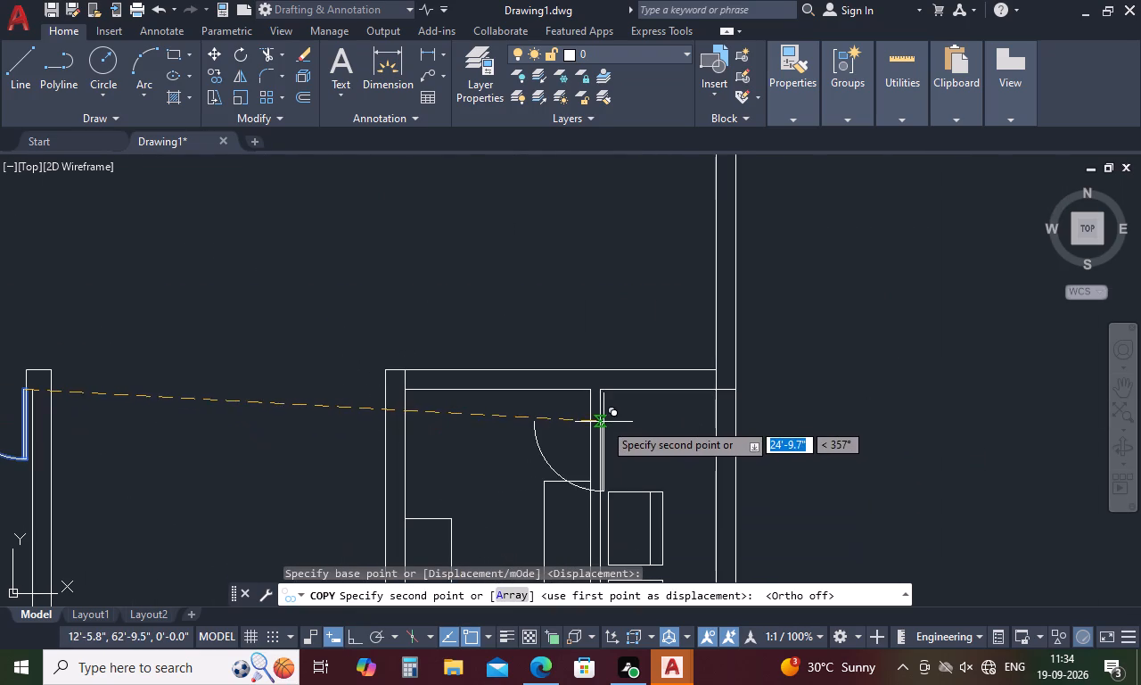
pyautogui.scroll(5, 598, 433)
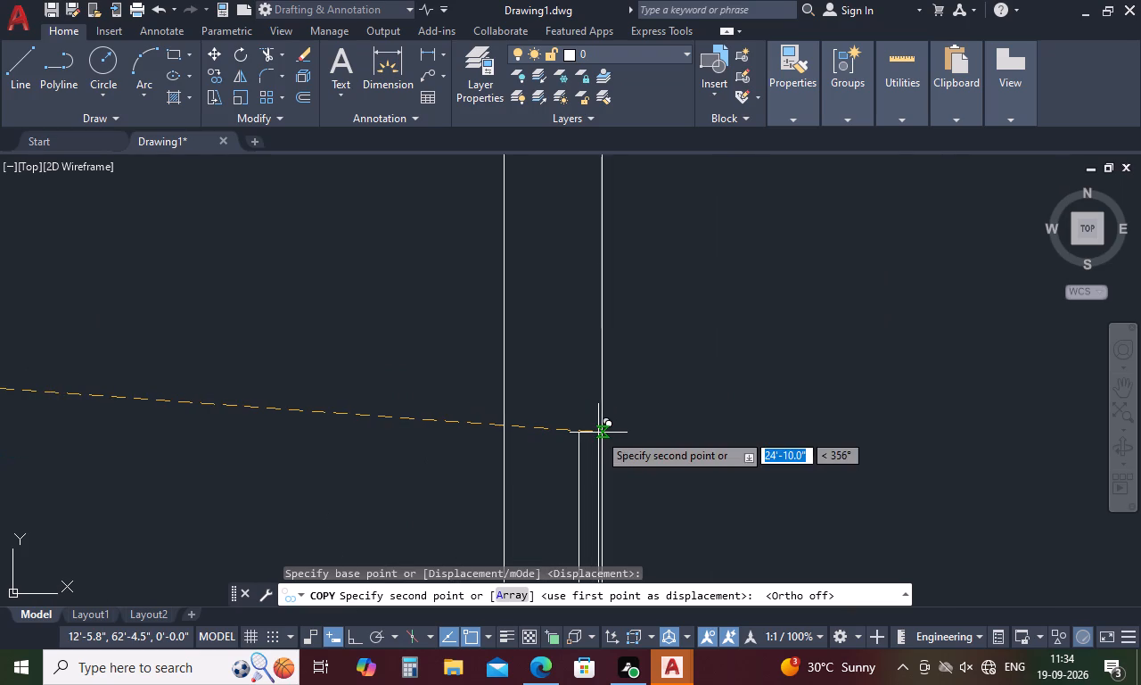
pyautogui.click(602, 472)
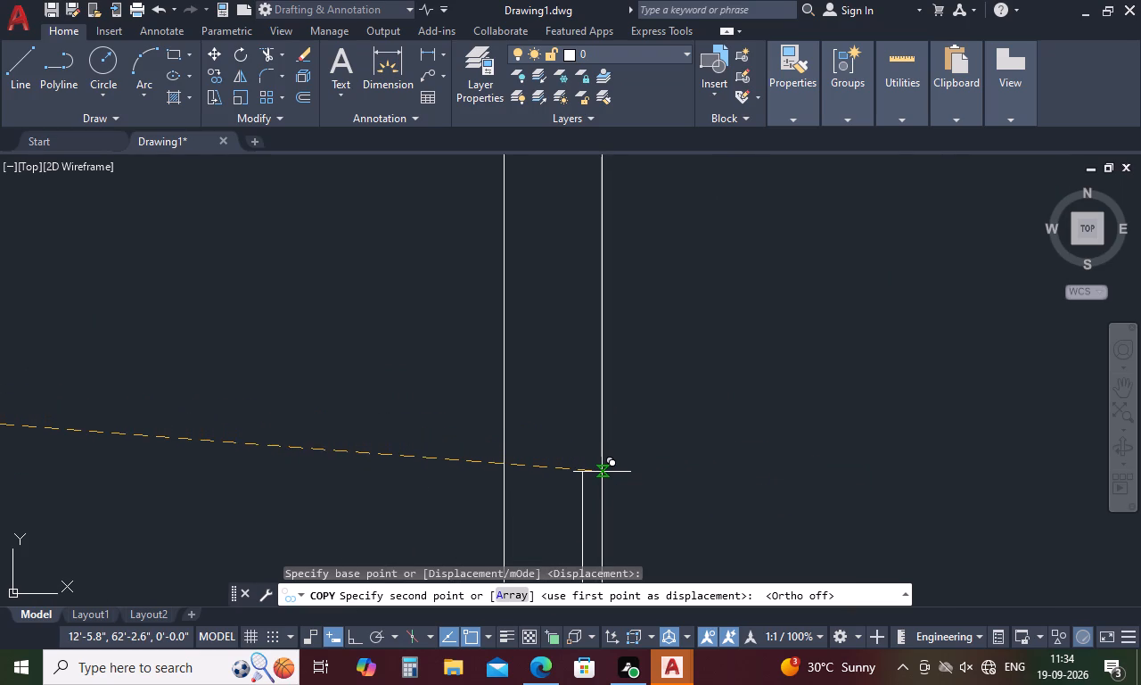
pyautogui.scroll(-3, 624, 369)
pyautogui.press('space')
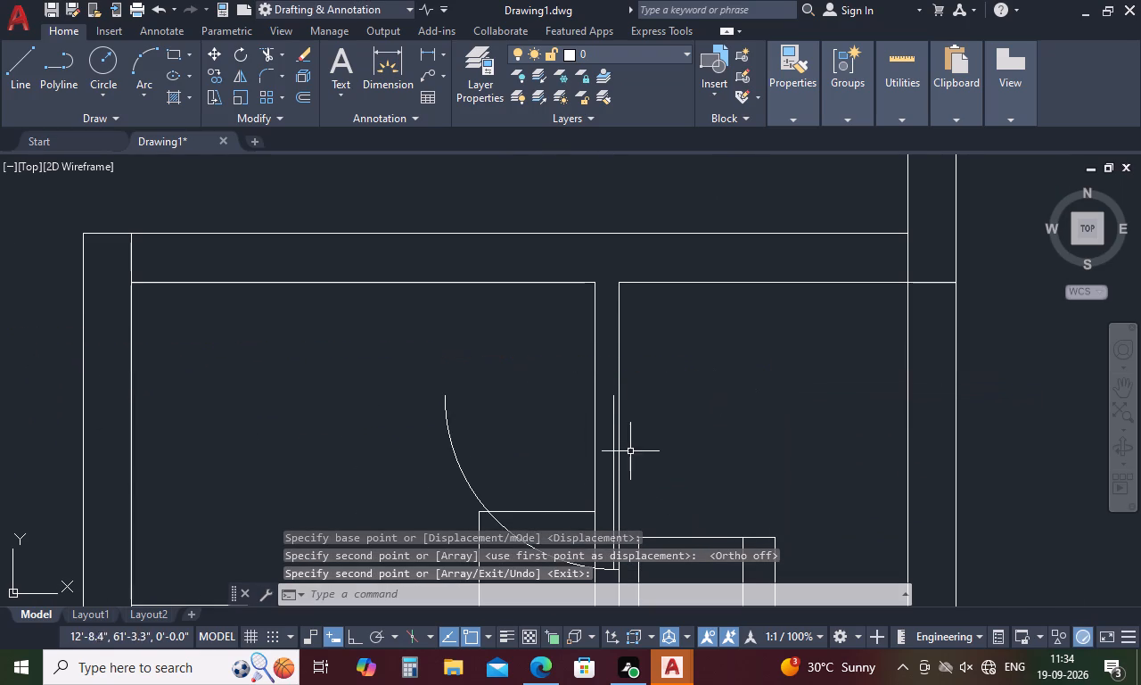
# Rotate the copied door and its arc 90° about the hinge corner so the leaf extends east from the partition.
pyautogui.click(620, 465)
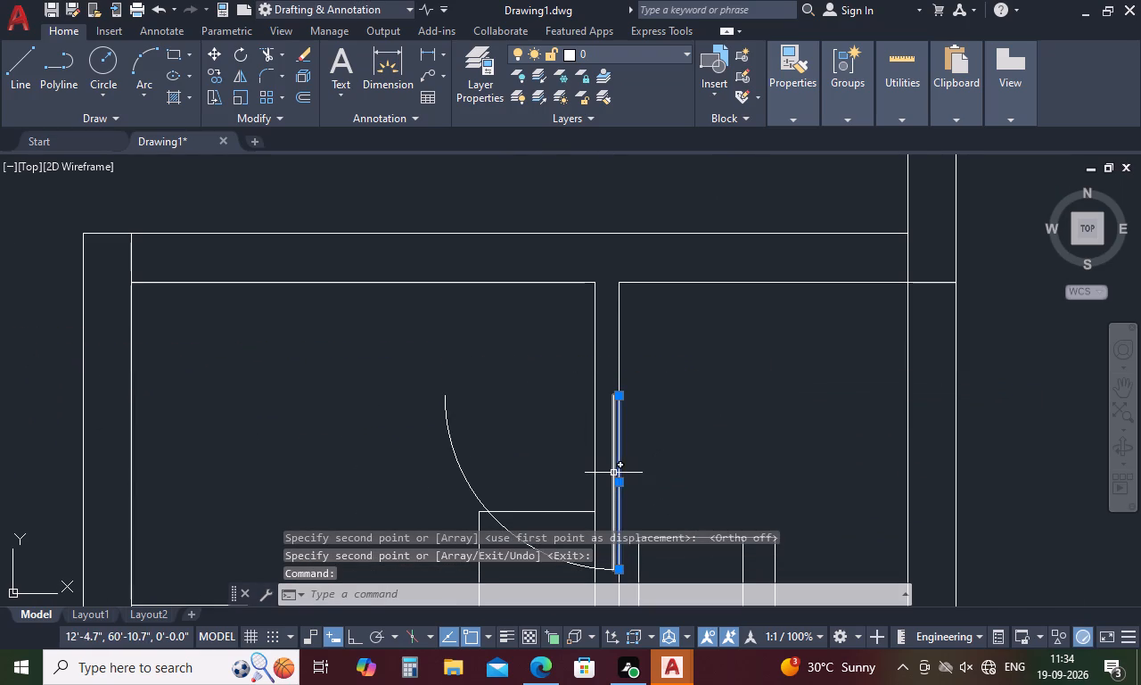
pyautogui.click(613, 473)
pyautogui.moveTo(515, 457); pyautogui.dragTo(421, 482)
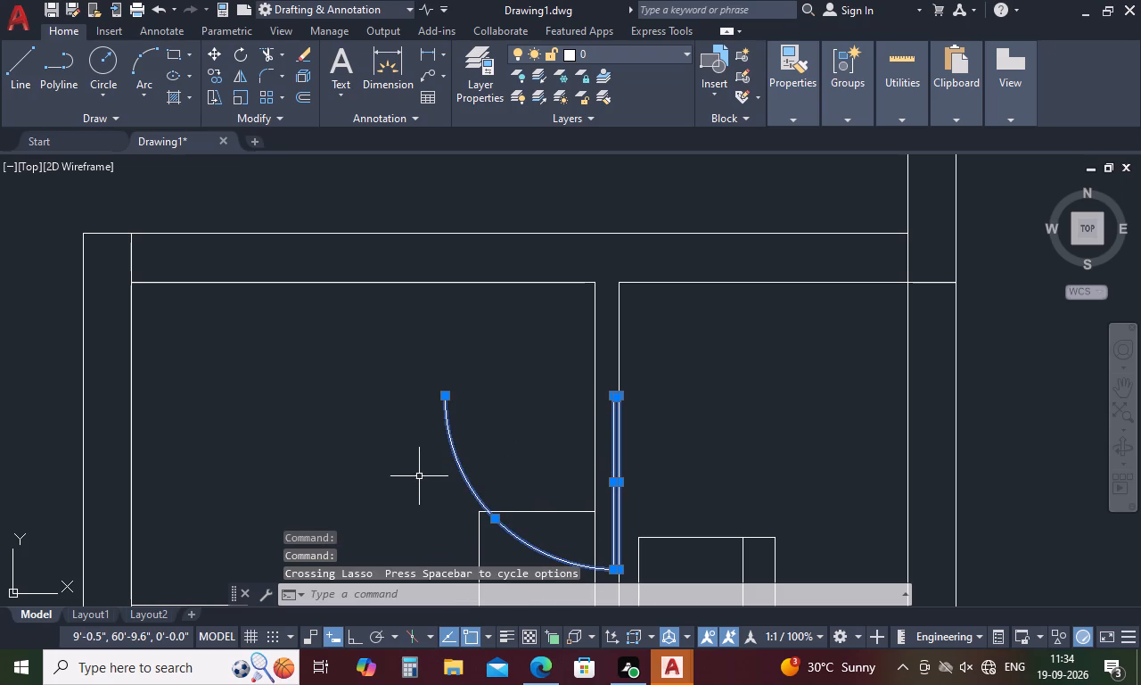
pyautogui.rightClick(423, 468)
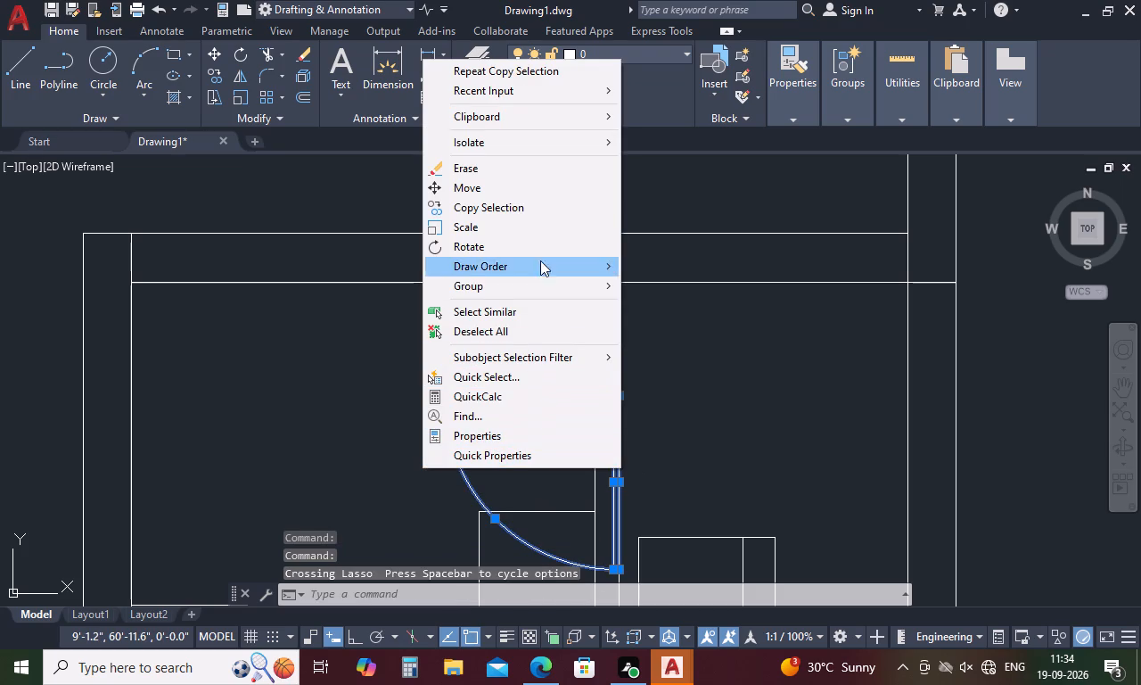
pyautogui.click(541, 253)
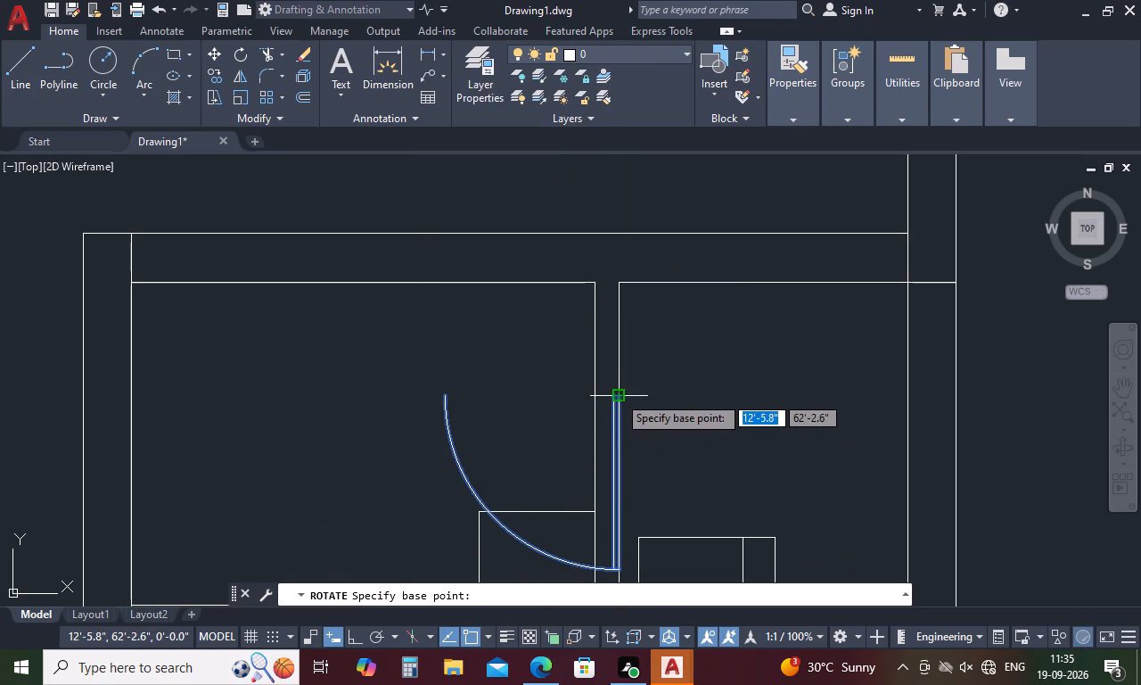
pyautogui.click(618, 395)
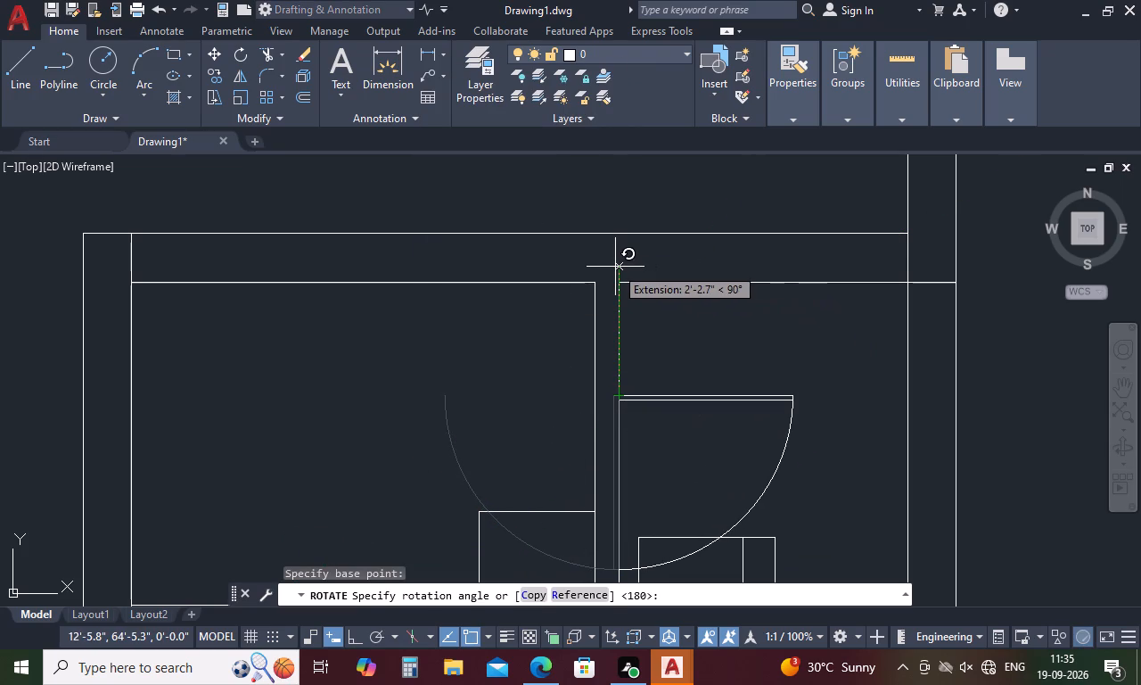
pyautogui.click(615, 267)
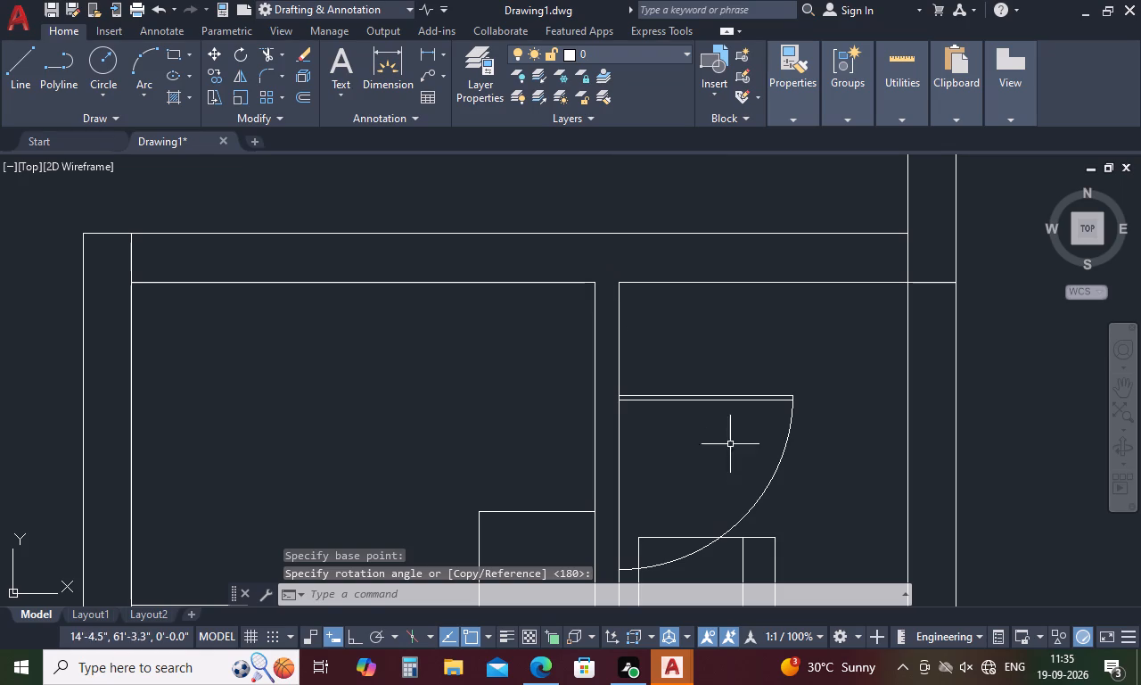
# Move the rotated door about 1'-7.8" straight north along the partition's east face, leaving a small gap below the north wall.
pyautogui.moveTo(739, 361); pyautogui.dragTo(843, 491)
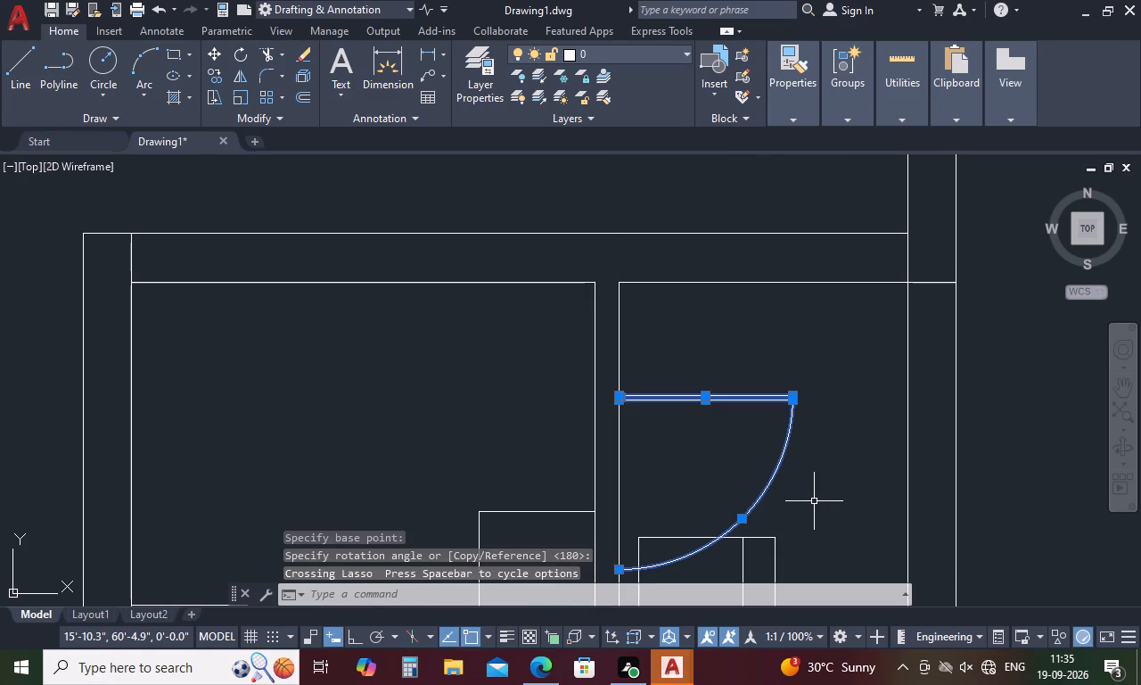
pyautogui.write('m')
pyautogui.press('space')
pyautogui.scroll(4, 626, 384)
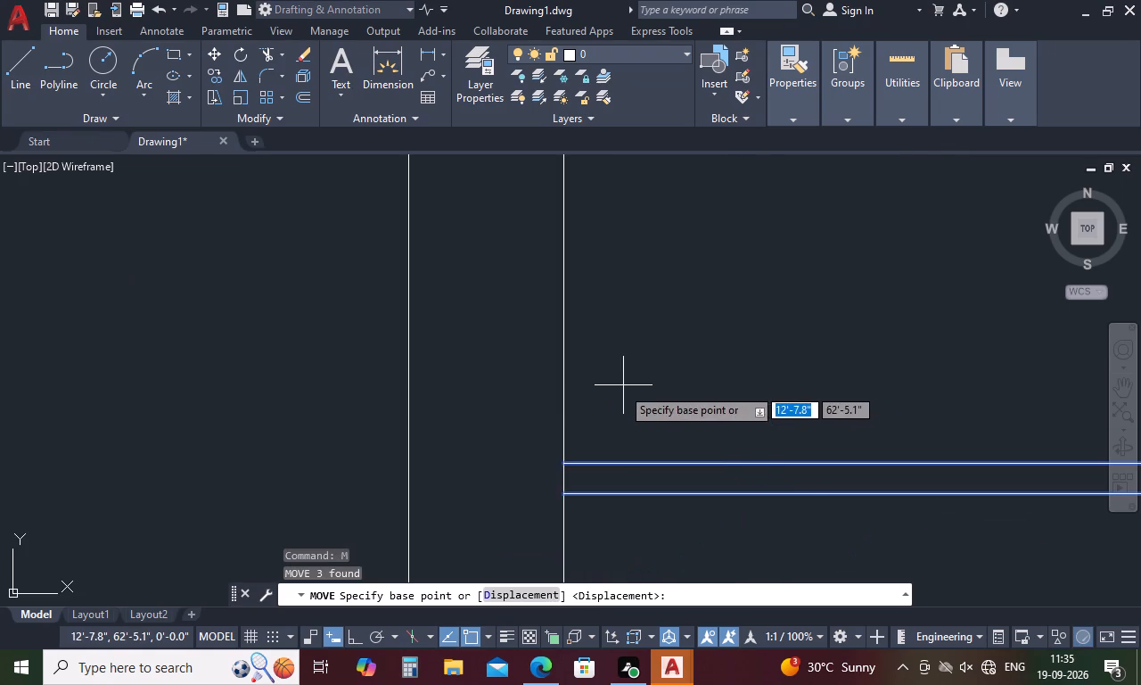
pyautogui.click(569, 464)
pyautogui.scroll(-2, 569, 464)
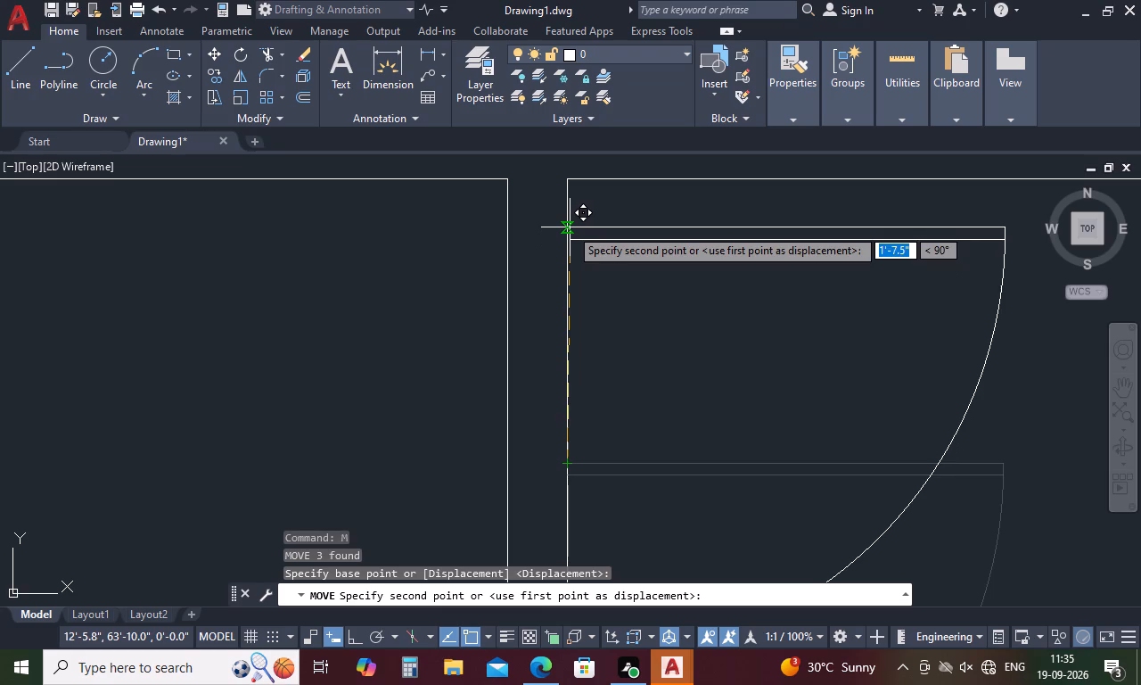
pyautogui.press('F8')
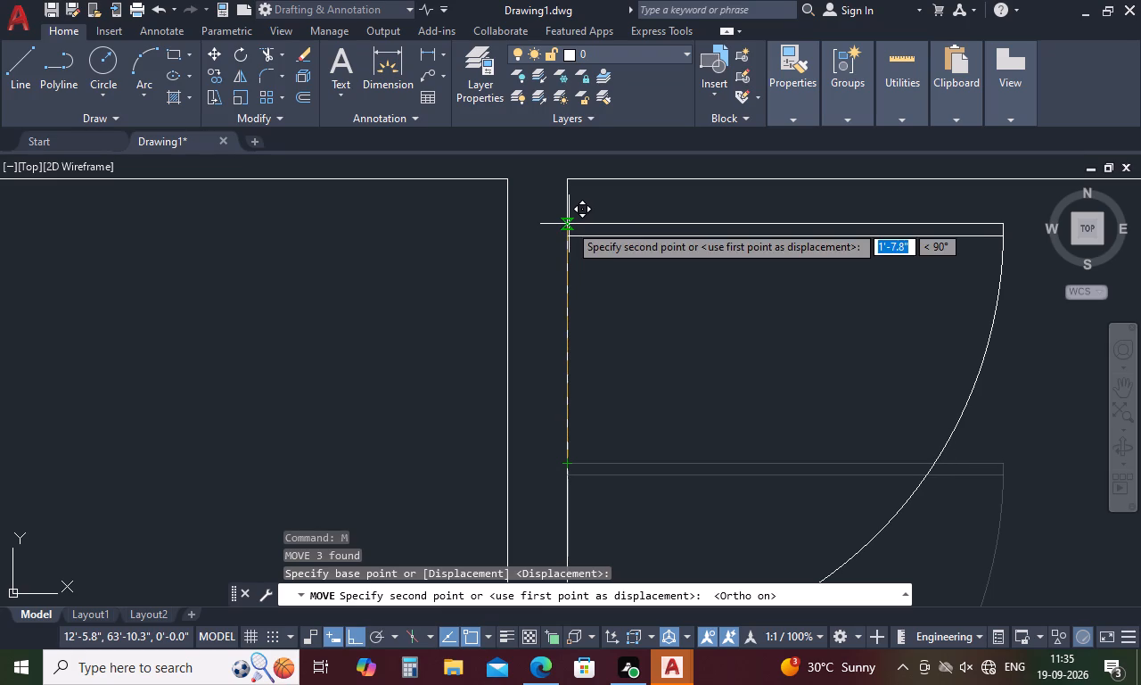
pyautogui.click(569, 224)
pyautogui.scroll(-4, 593, 274)
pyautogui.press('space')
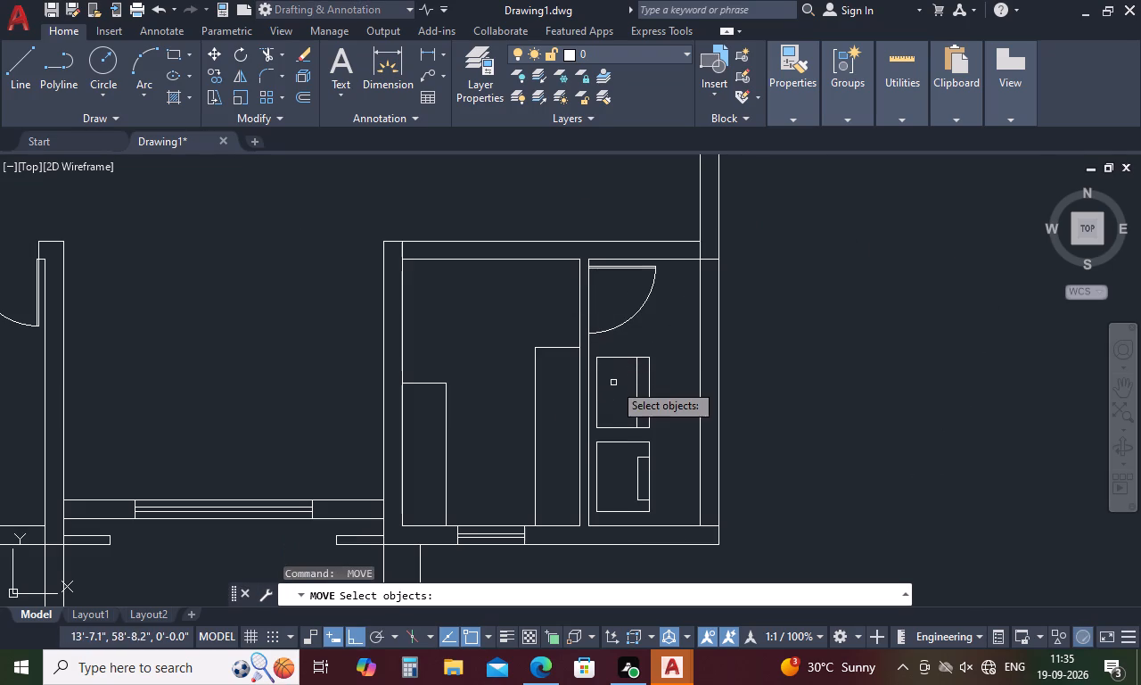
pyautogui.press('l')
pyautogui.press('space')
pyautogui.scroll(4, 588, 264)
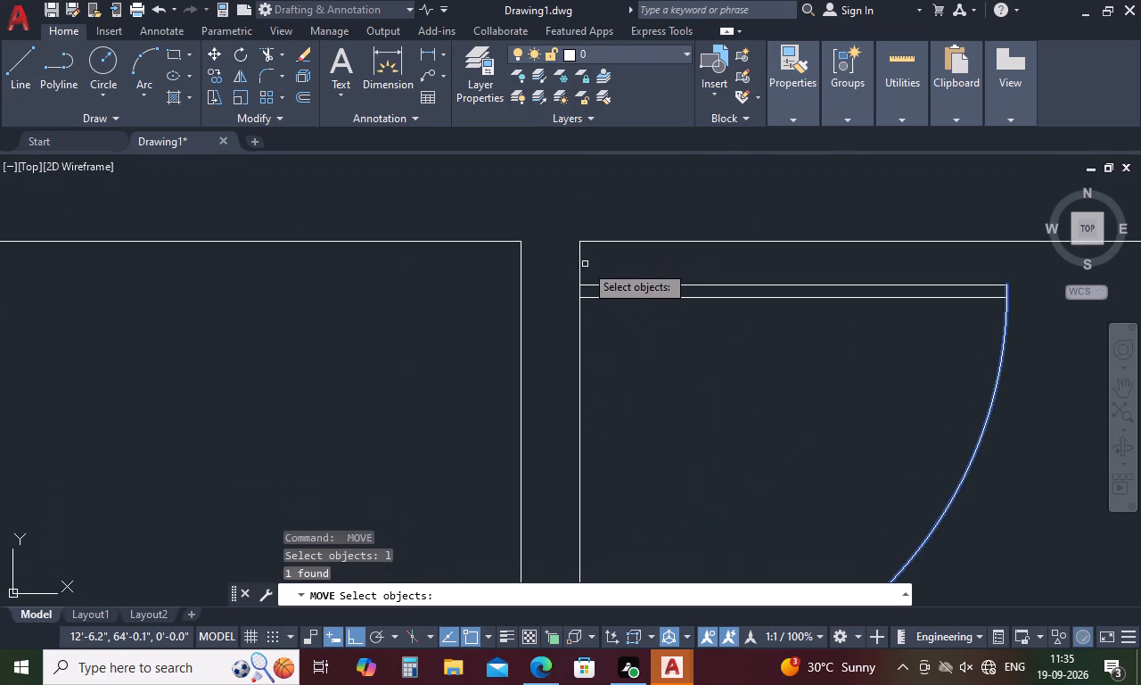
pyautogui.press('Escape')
# Draw a horizontal jamb line across the partition wall's thickness at the door's hinge corner.
pyautogui.press('l')
pyautogui.press('space')
pyautogui.scroll(4, 585, 278)
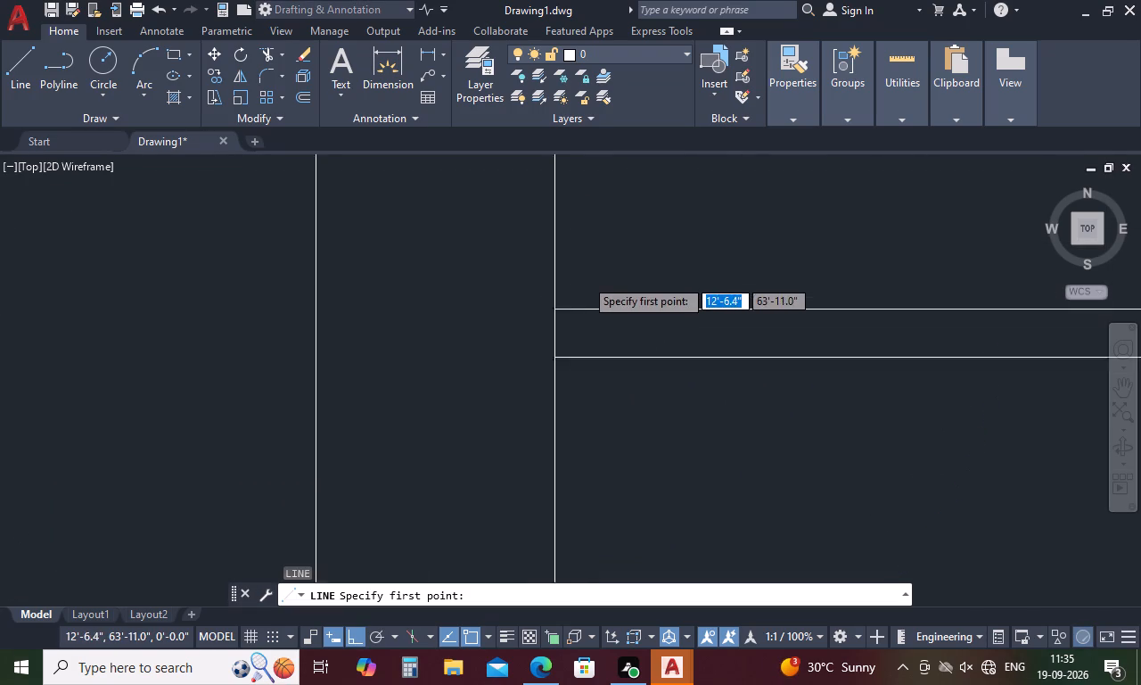
pyautogui.click(536, 331)
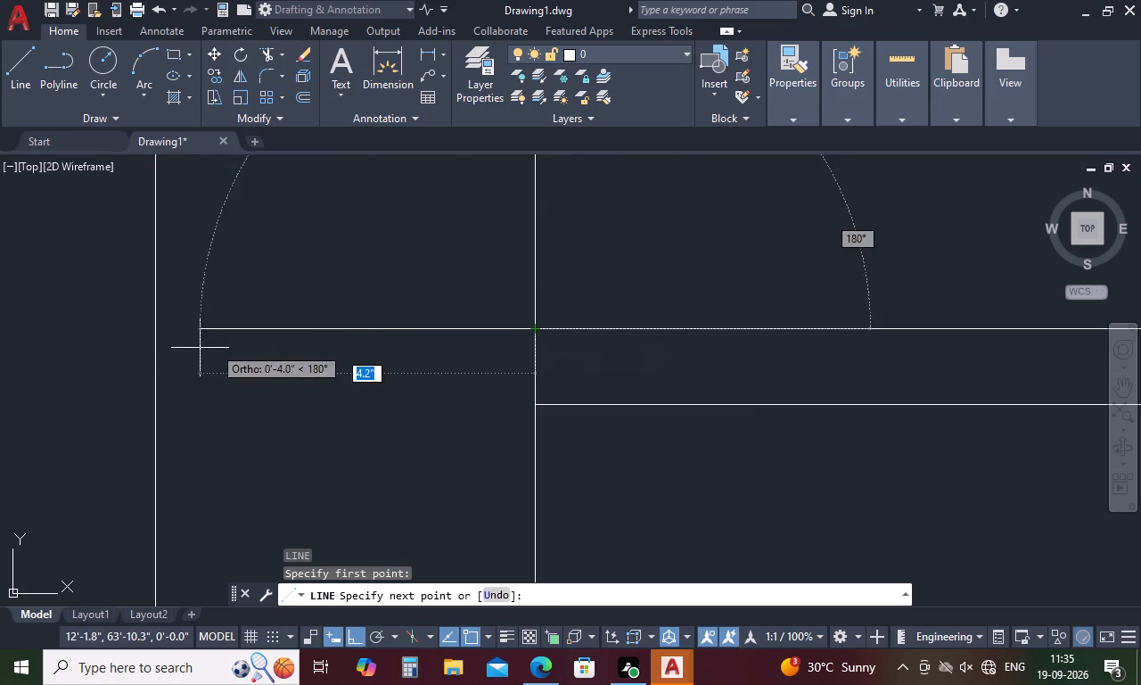
pyautogui.click(152, 329)
pyautogui.scroll(-5, 378, 333)
pyautogui.press('space')
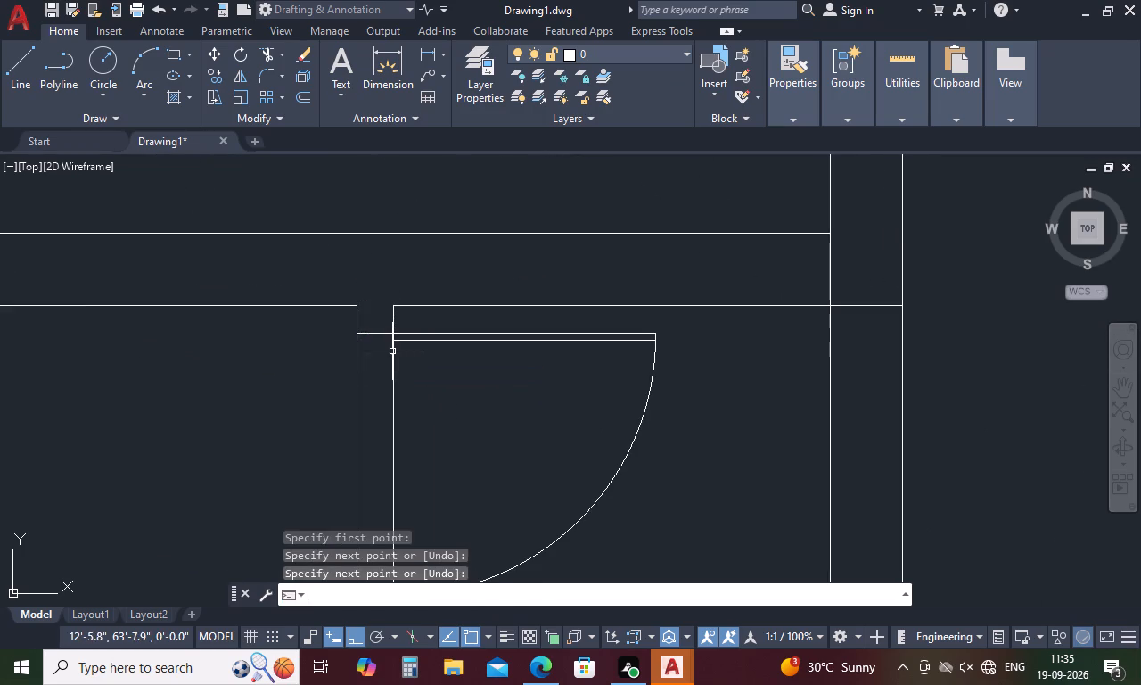
# Draw a 5" horizontal jamb line across the partition wall at the south end of the door's swing arc.
pyautogui.scroll(-3, 403, 346)
pyautogui.scroll(4, 402, 432)
pyautogui.press('l')
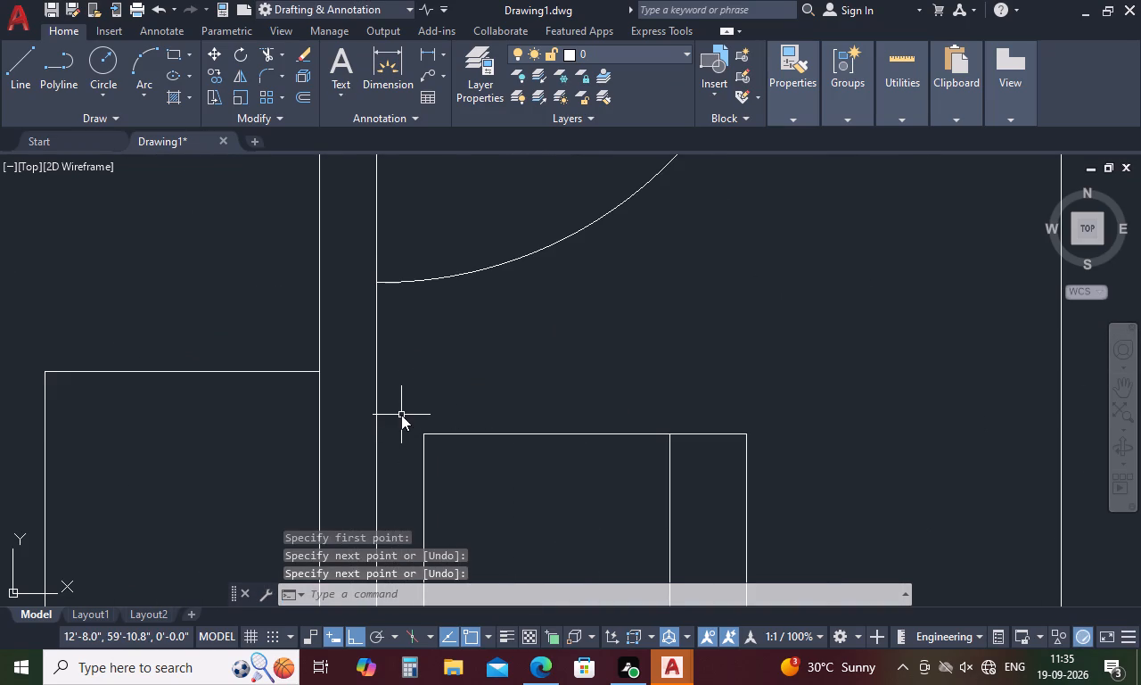
pyautogui.press('space')
pyautogui.click(373, 283)
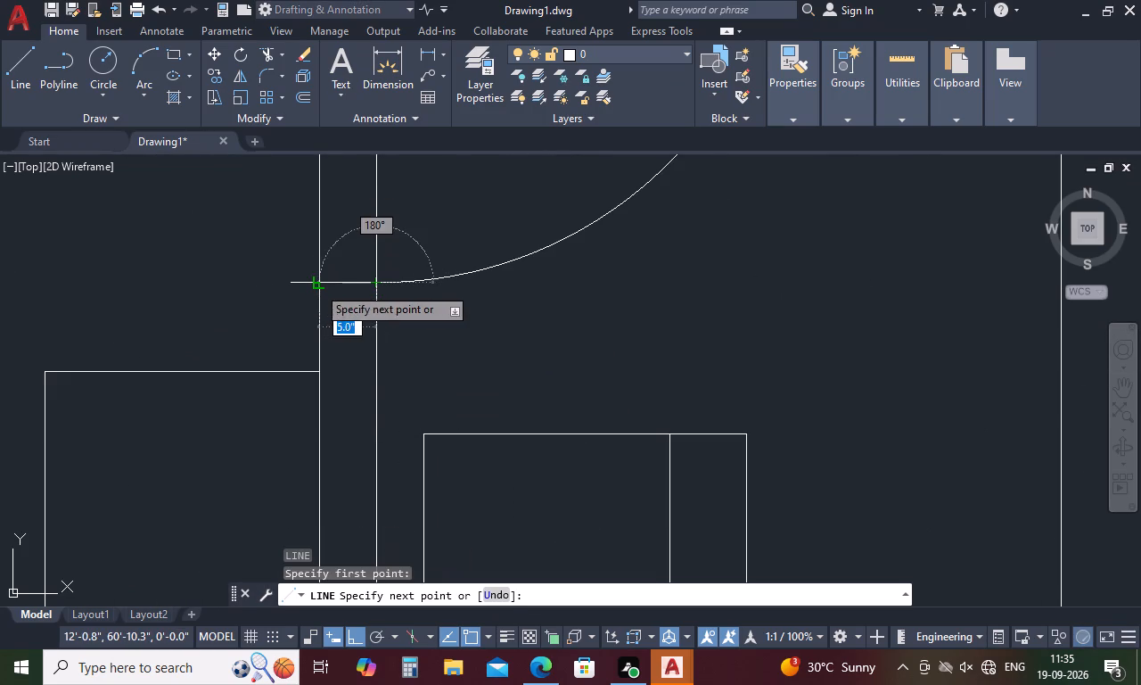
pyautogui.click(319, 285)
pyautogui.scroll(-4, 463, 362)
pyautogui.press('Escape')
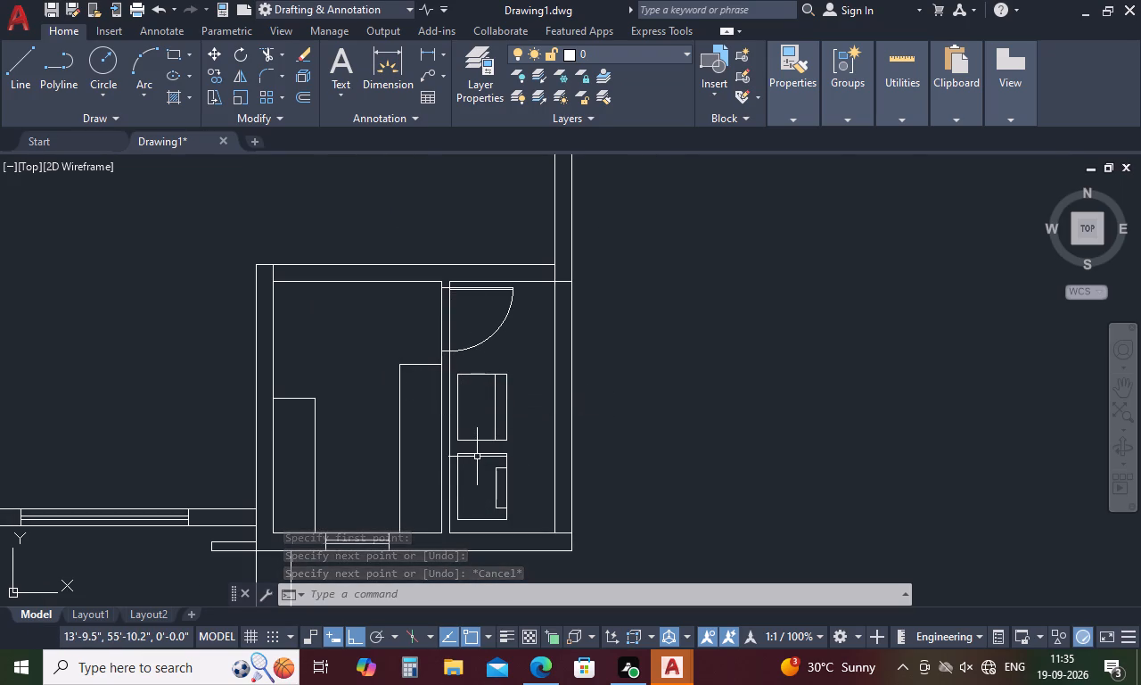
pyautogui.press('Escape')
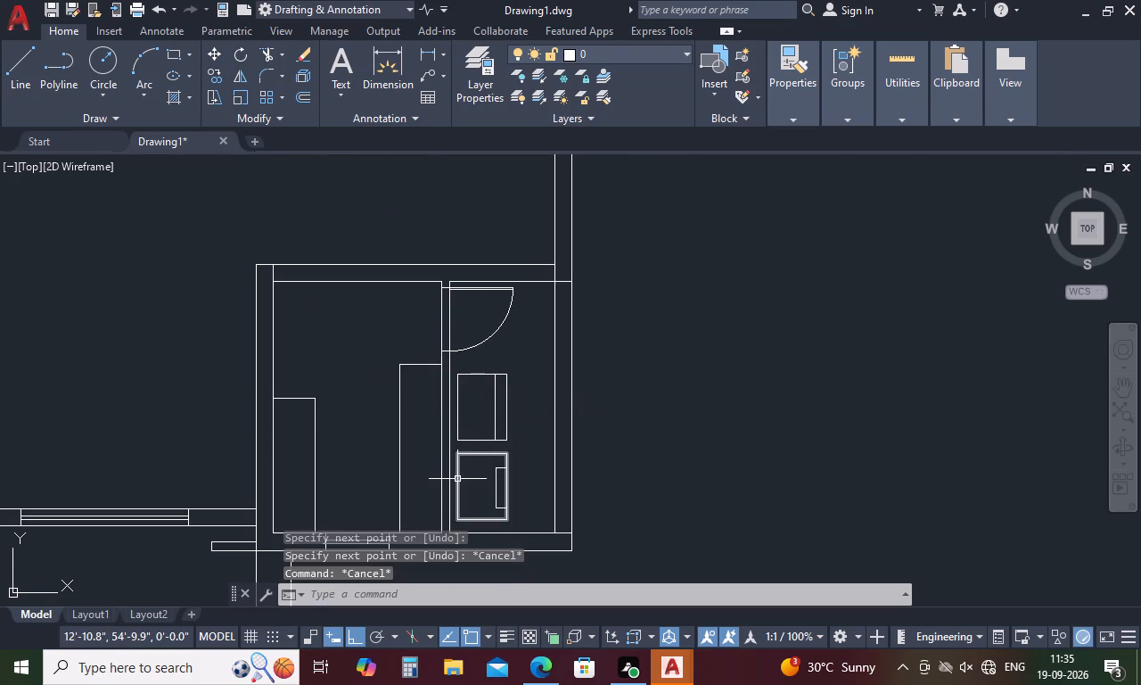
# Trim both partition wall lines between the two jamb lines to open the doorway.
pyautogui.write('tr')
pyautogui.press('space')
pyautogui.moveTo(464, 318); pyautogui.dragTo(423, 334)
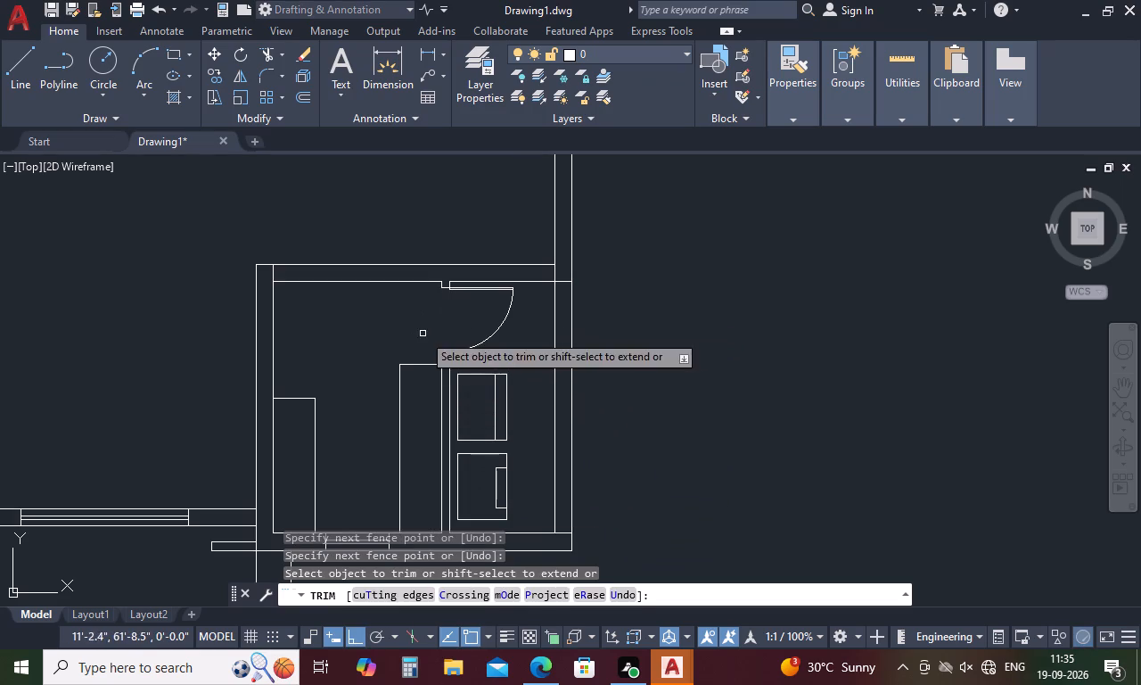
pyautogui.scroll(-4, 584, 421)
pyautogui.scroll(1, 444, 289)
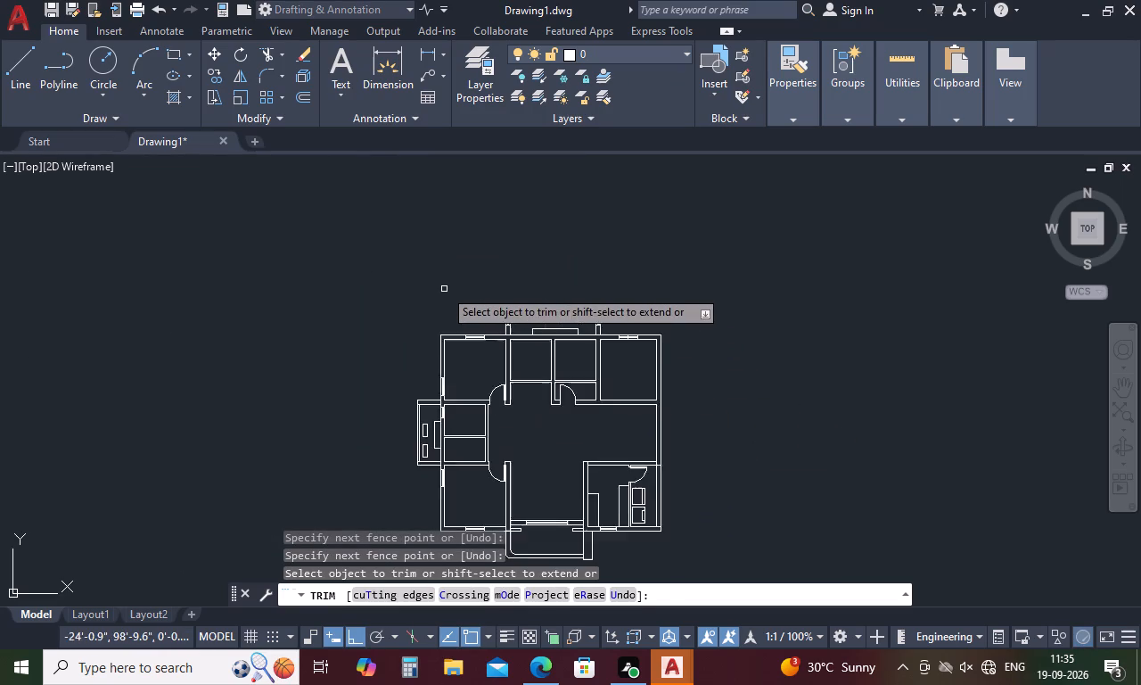
pyautogui.scroll(1, 444, 289)
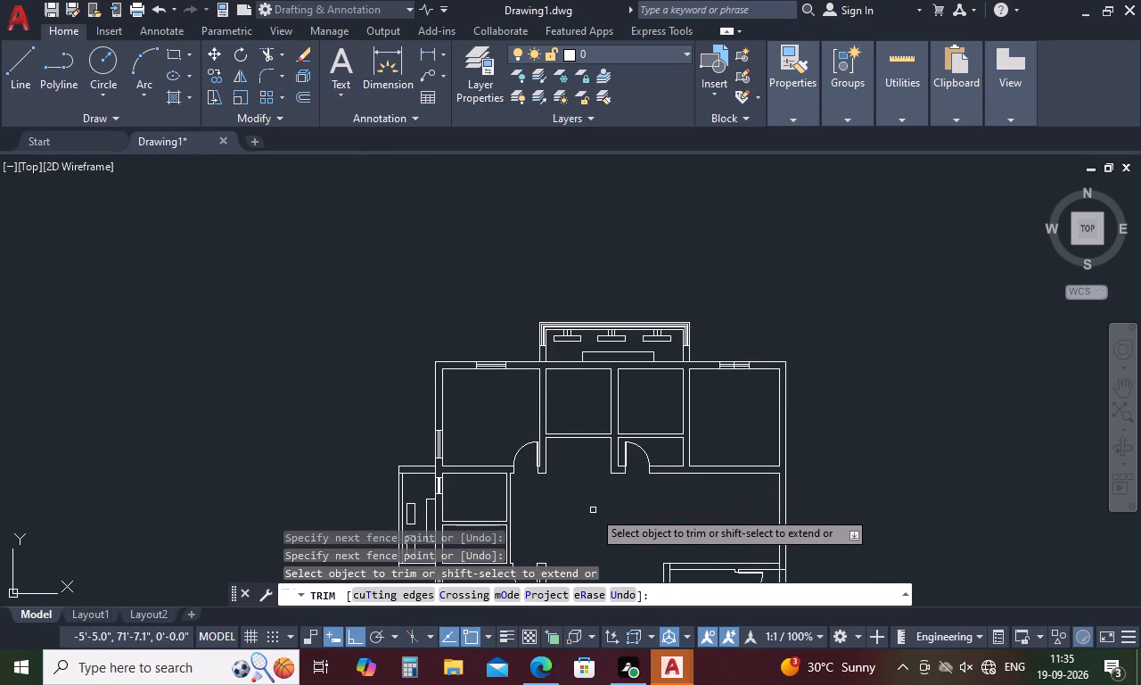
# Draw a horizontal jamb line across the partition between the northwest room and the adjoining small room, near its south end.
pyautogui.press('Escape')
pyautogui.write('l')
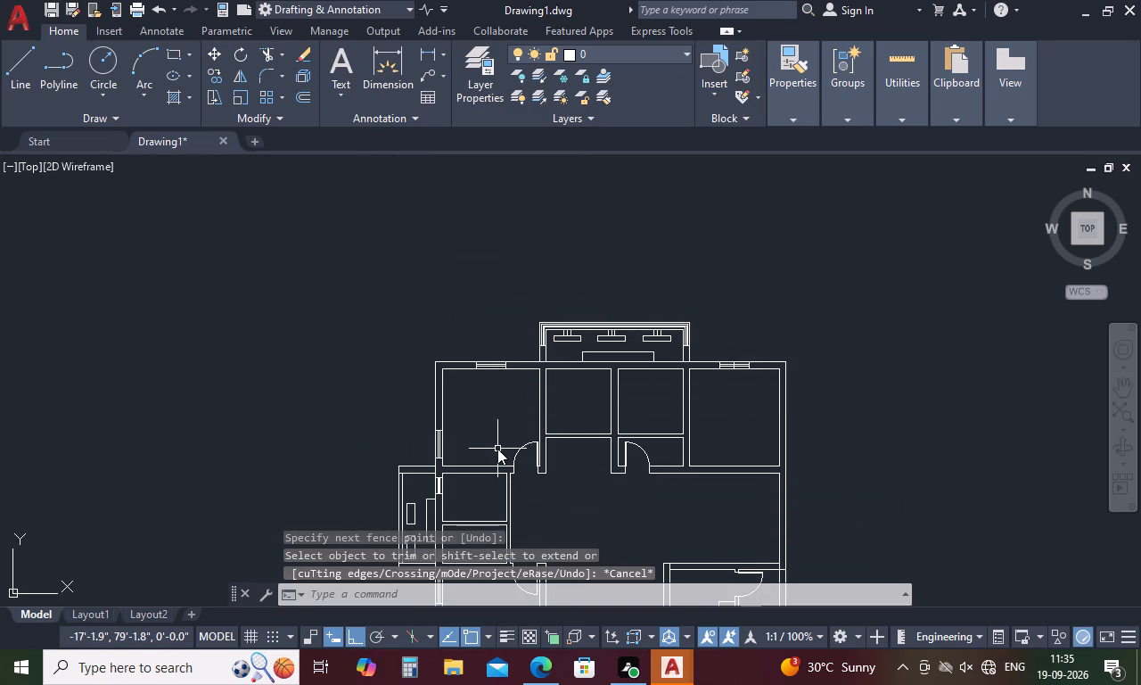
pyautogui.press('space')
pyautogui.scroll(4, 547, 421)
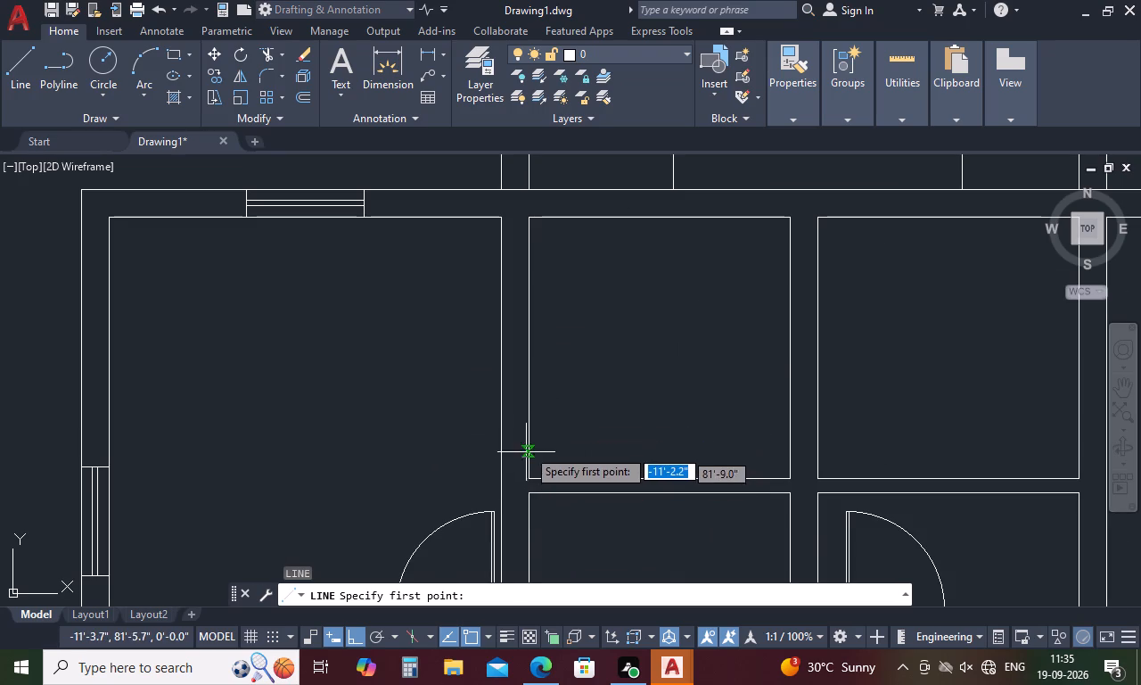
pyautogui.click(529, 446)
pyautogui.click(503, 447)
pyautogui.press('Escape')
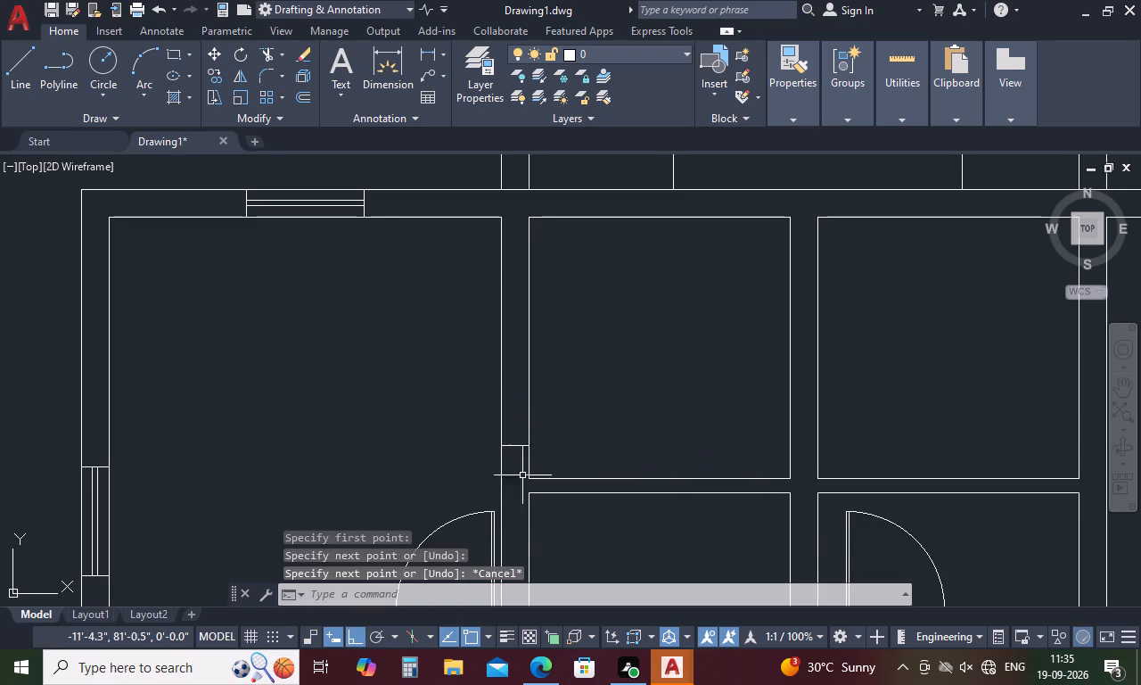
# Offset the new jamb line 2.5' north to mark the other side of the door opening.
pyautogui.write('o 2')
pyautogui.write('.5')
pyautogui.write("'")
pyautogui.press('space')
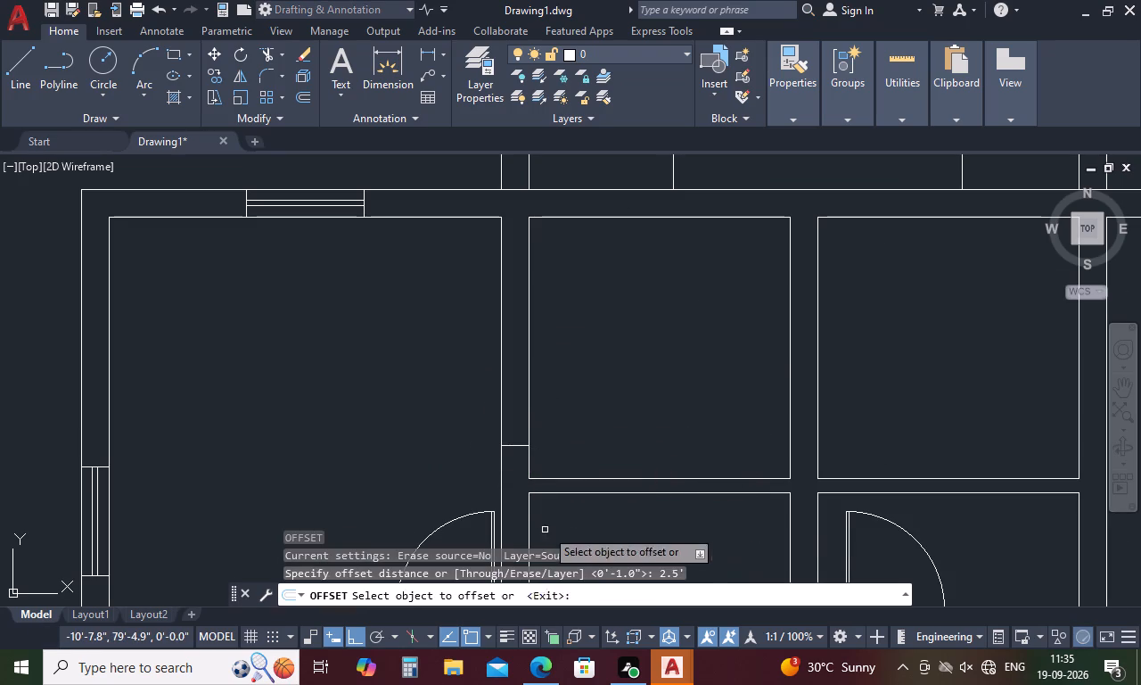
pyautogui.click(505, 446)
pyautogui.click(513, 394)
pyautogui.press('space')
# Draw a 2.5' door leaf line east from the south jamb's east end and offset it 1" north.
pyautogui.press('l')
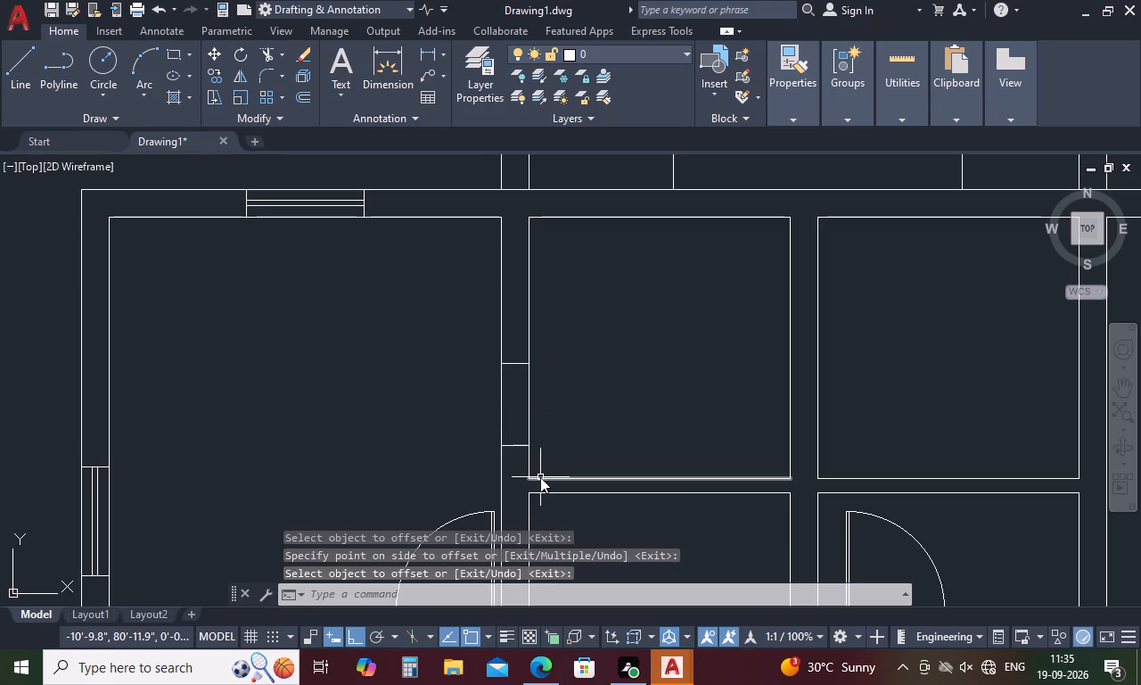
pyautogui.press('space')
pyautogui.click(527, 442)
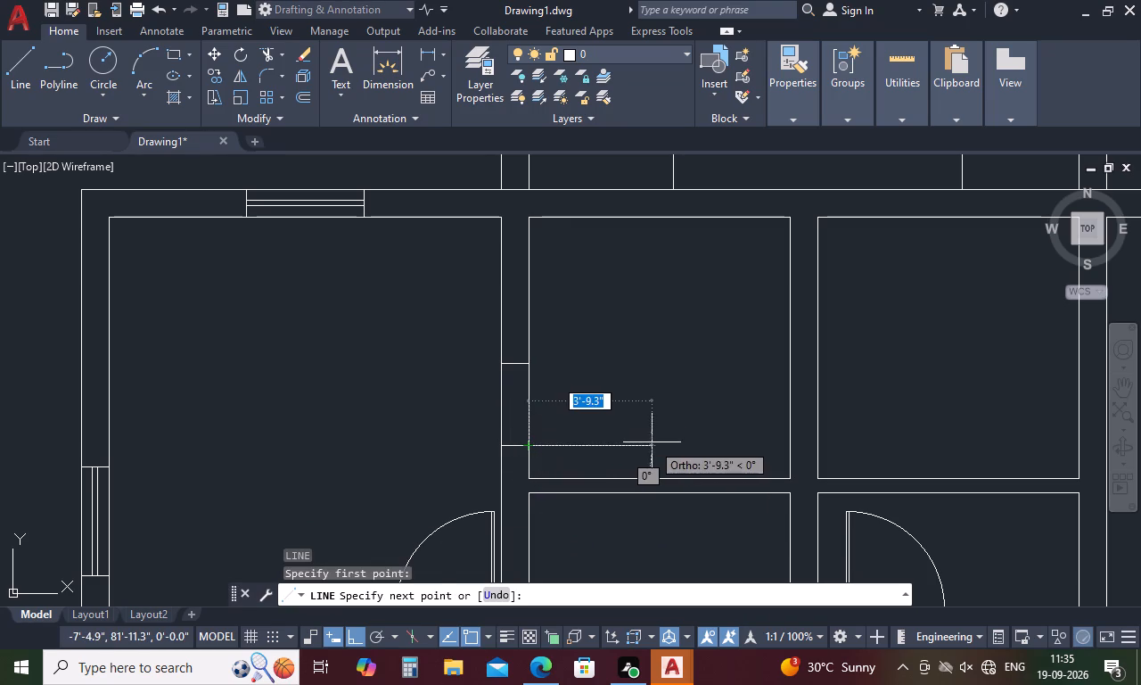
pyautogui.press('2')
pyautogui.press('.')
pyautogui.write("5'")
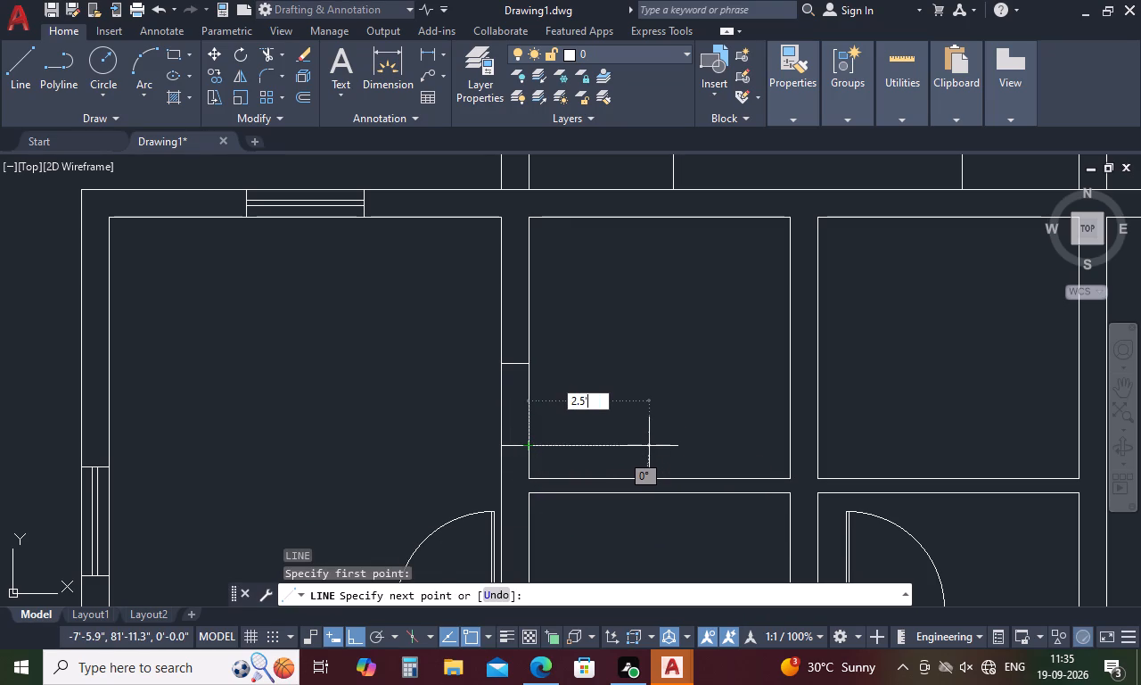
pyautogui.press('space')
pyautogui.press('Escape')
pyautogui.write('o 1')
pyautogui.press('space')
pyautogui.click(588, 445)
pyautogui.click(588, 392)
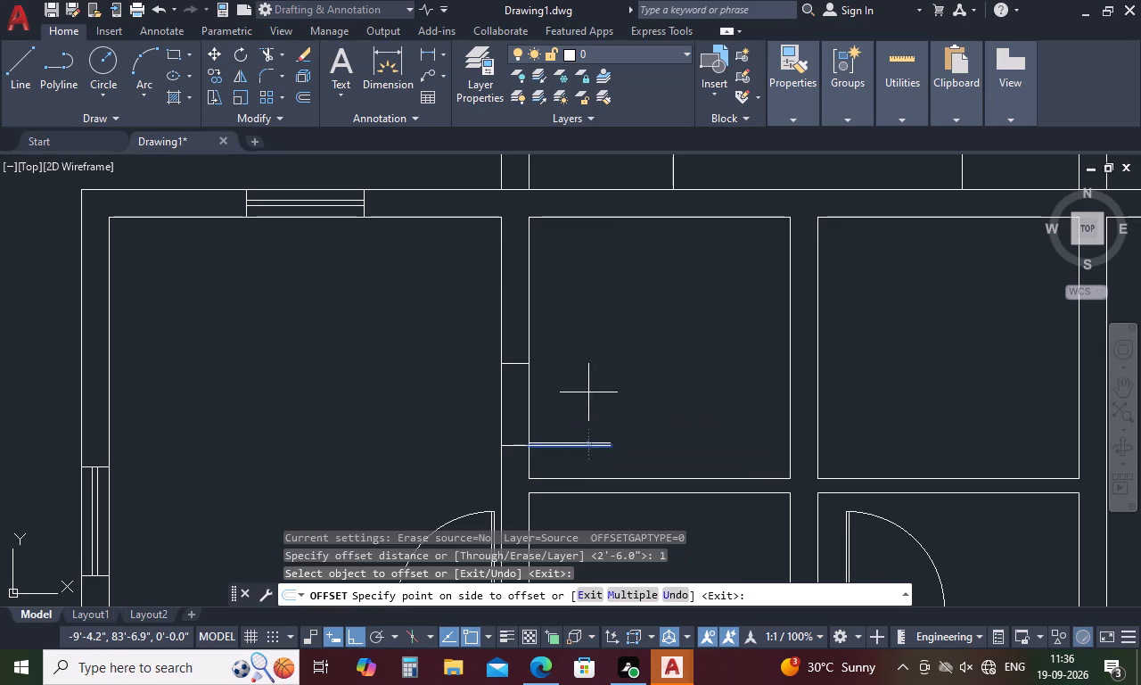
pyautogui.press('space')
# Draw the door swing arc from the north jamb's east end to the outer end of the door leaf.
pyautogui.write('a')
pyautogui.press('space')
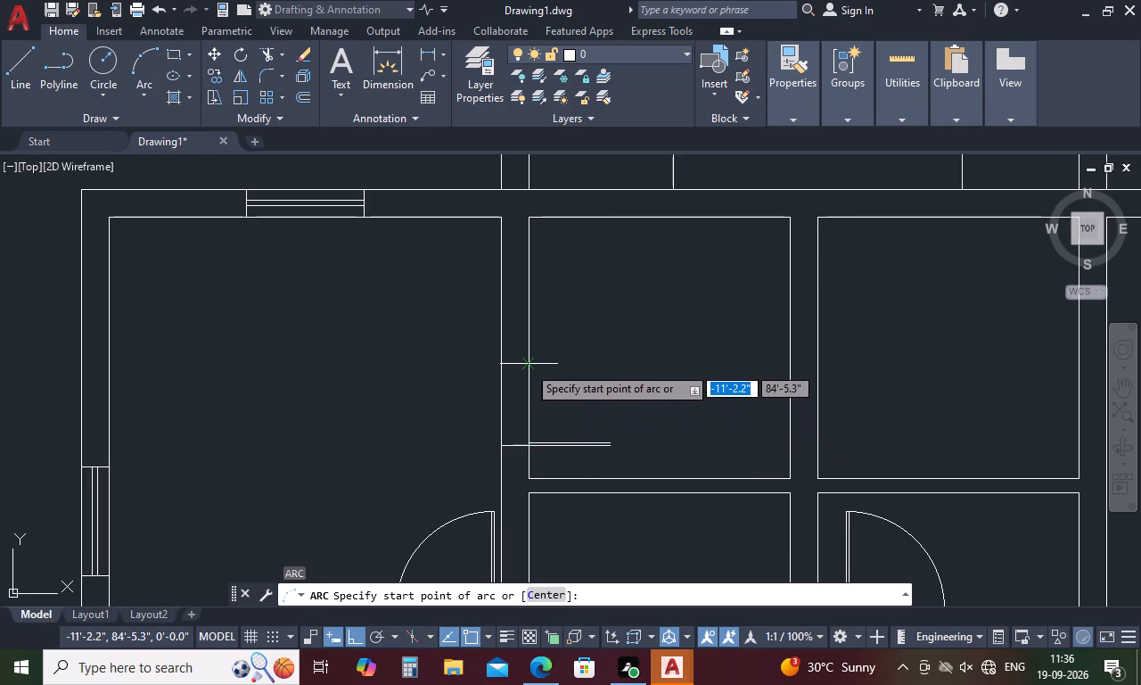
pyautogui.click(528, 366)
pyautogui.scroll(5, 613, 449)
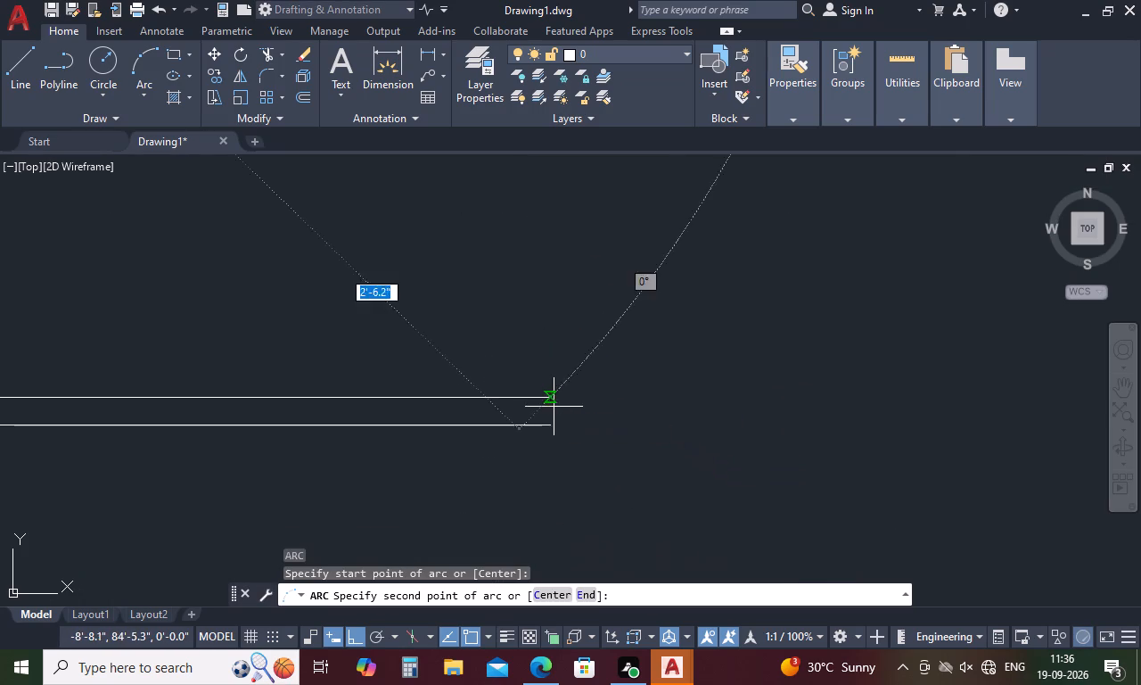
pyautogui.click(551, 401)
pyautogui.click(552, 428)
pyautogui.press('space')
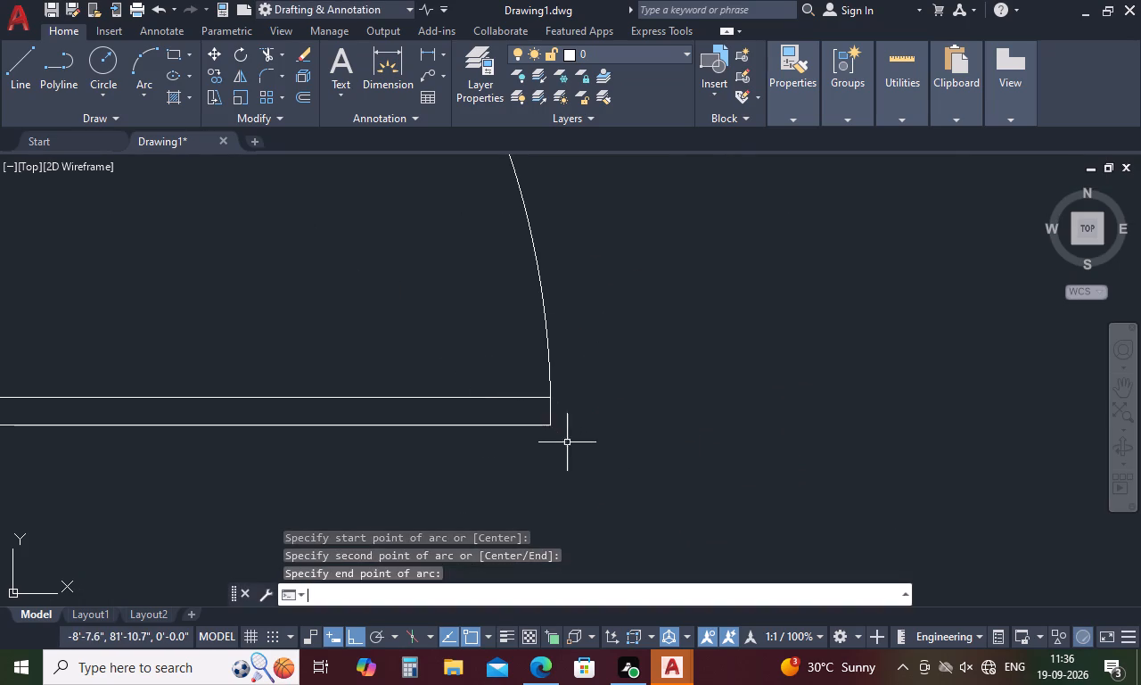
pyautogui.scroll(-4, 651, 442)
pyautogui.moveTo(616, 319); pyautogui.dragTo(622, 470)
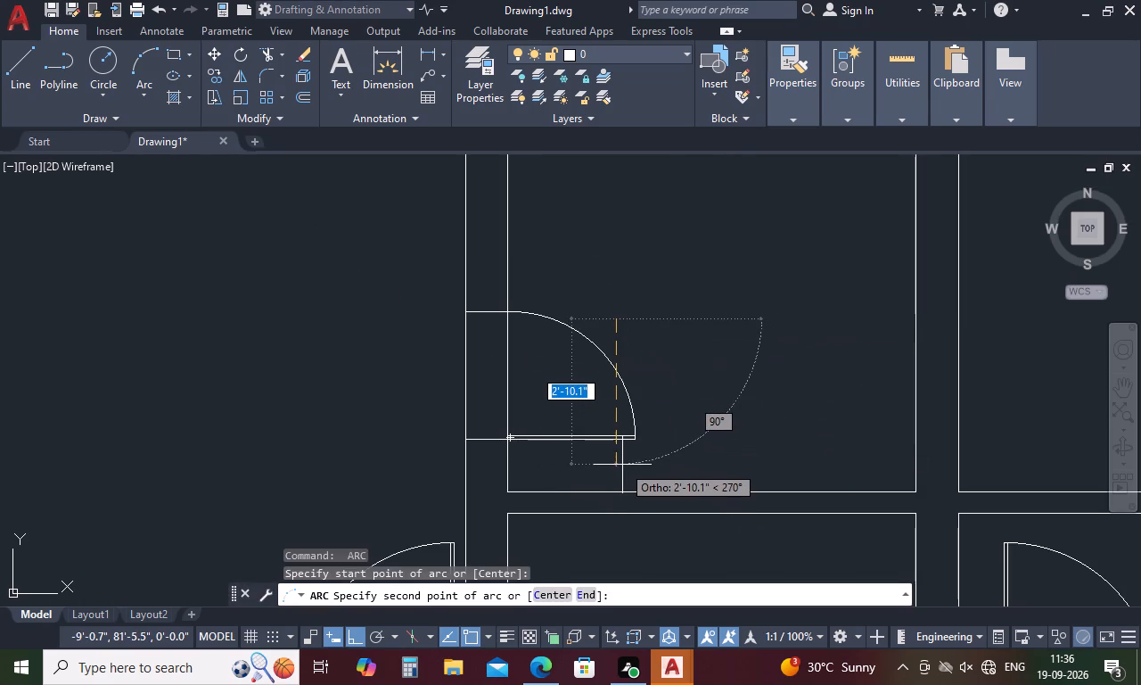
pyautogui.press('Escape')
pyautogui.press('Escape')
pyautogui.press('Escape')
pyautogui.press('Escape')
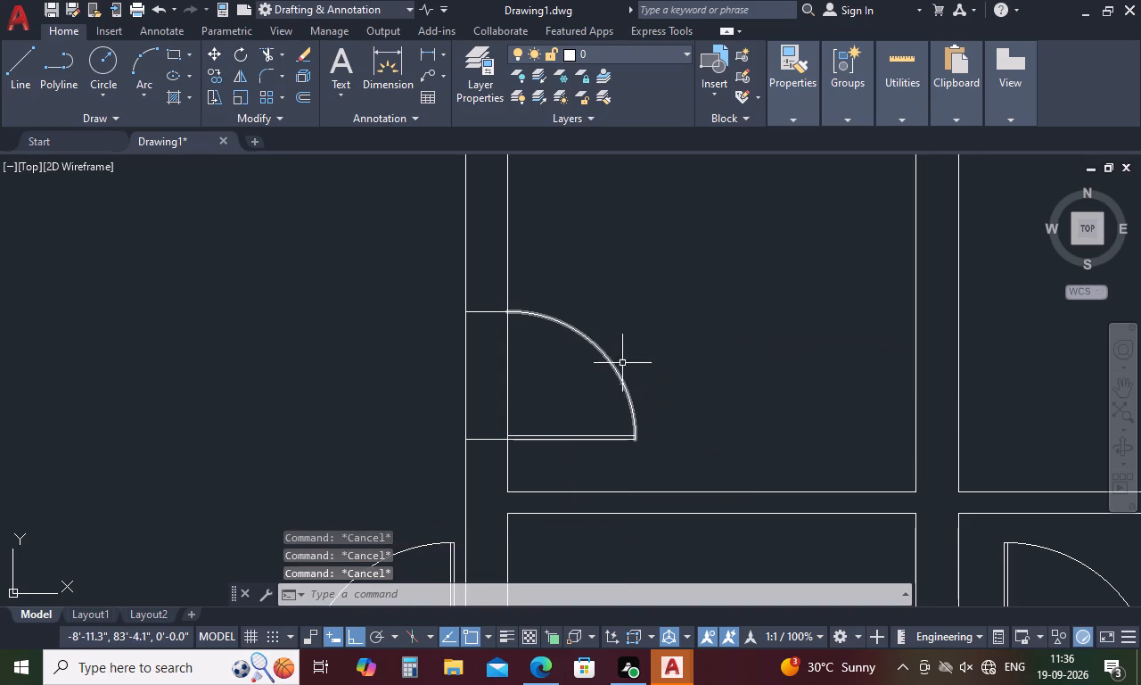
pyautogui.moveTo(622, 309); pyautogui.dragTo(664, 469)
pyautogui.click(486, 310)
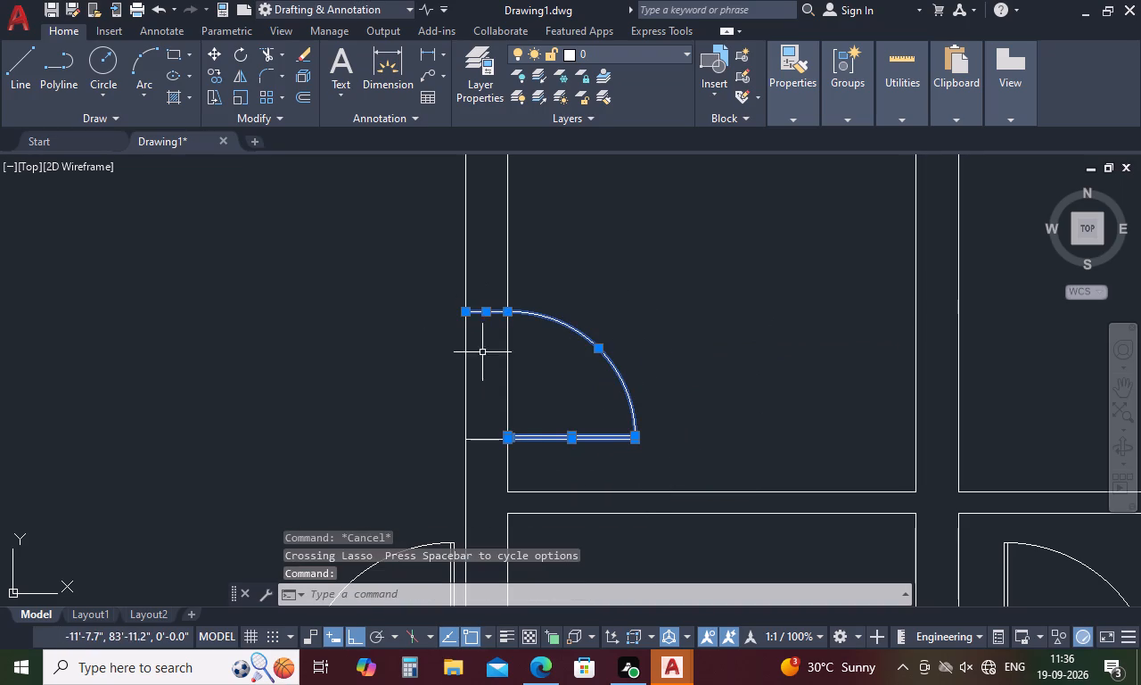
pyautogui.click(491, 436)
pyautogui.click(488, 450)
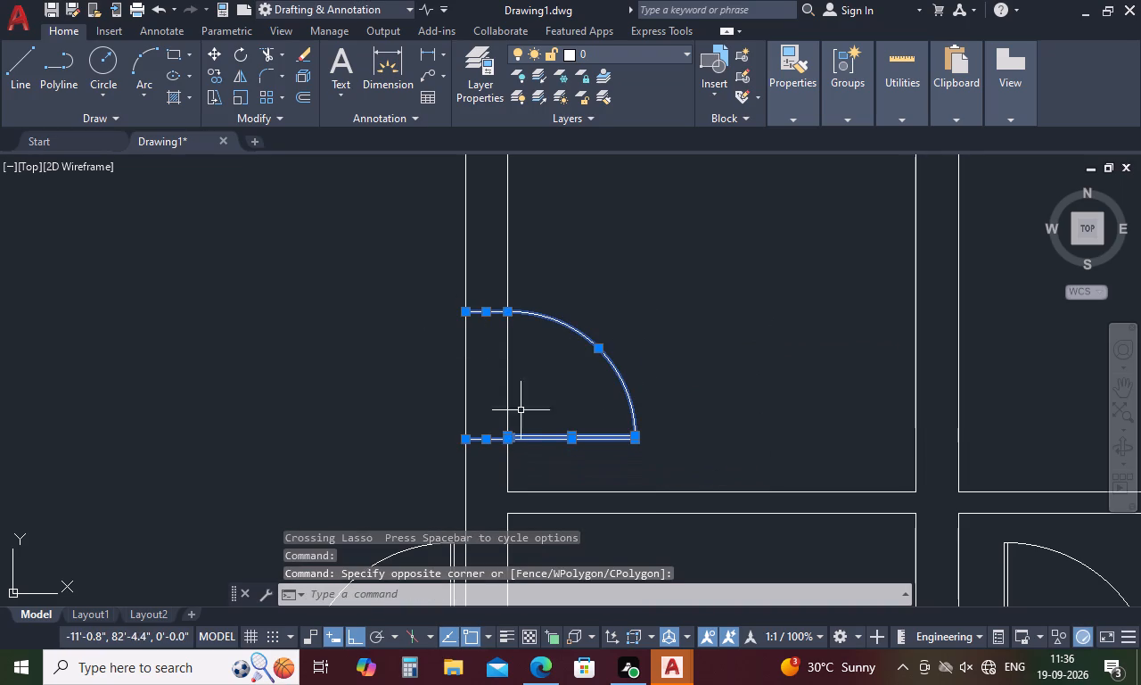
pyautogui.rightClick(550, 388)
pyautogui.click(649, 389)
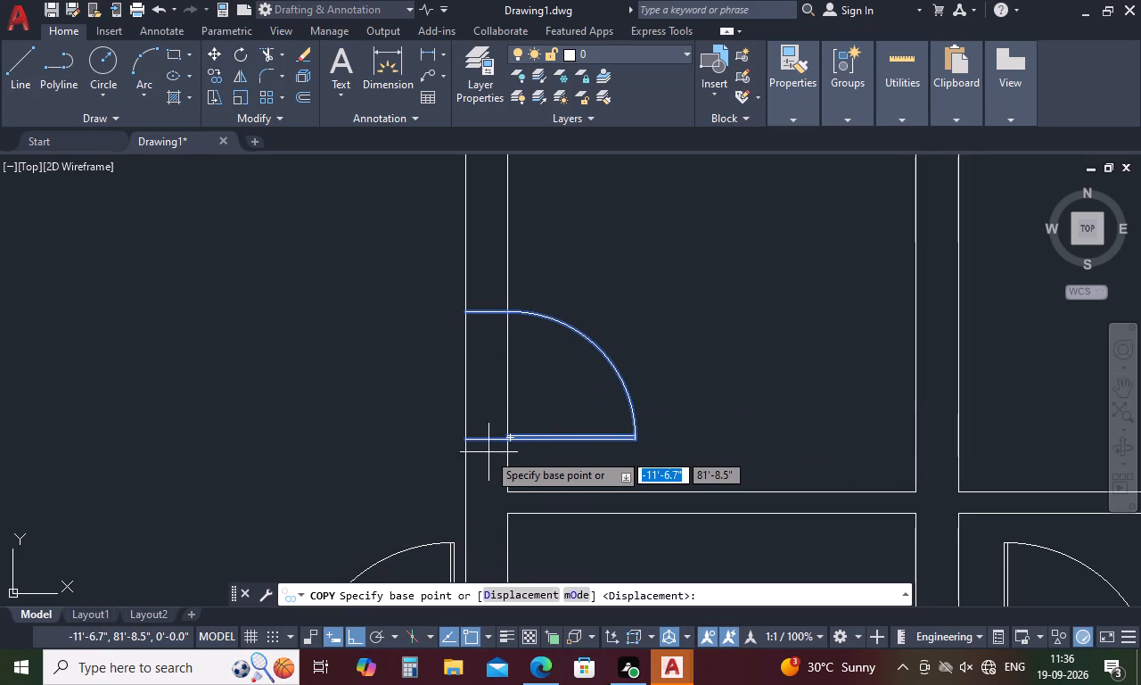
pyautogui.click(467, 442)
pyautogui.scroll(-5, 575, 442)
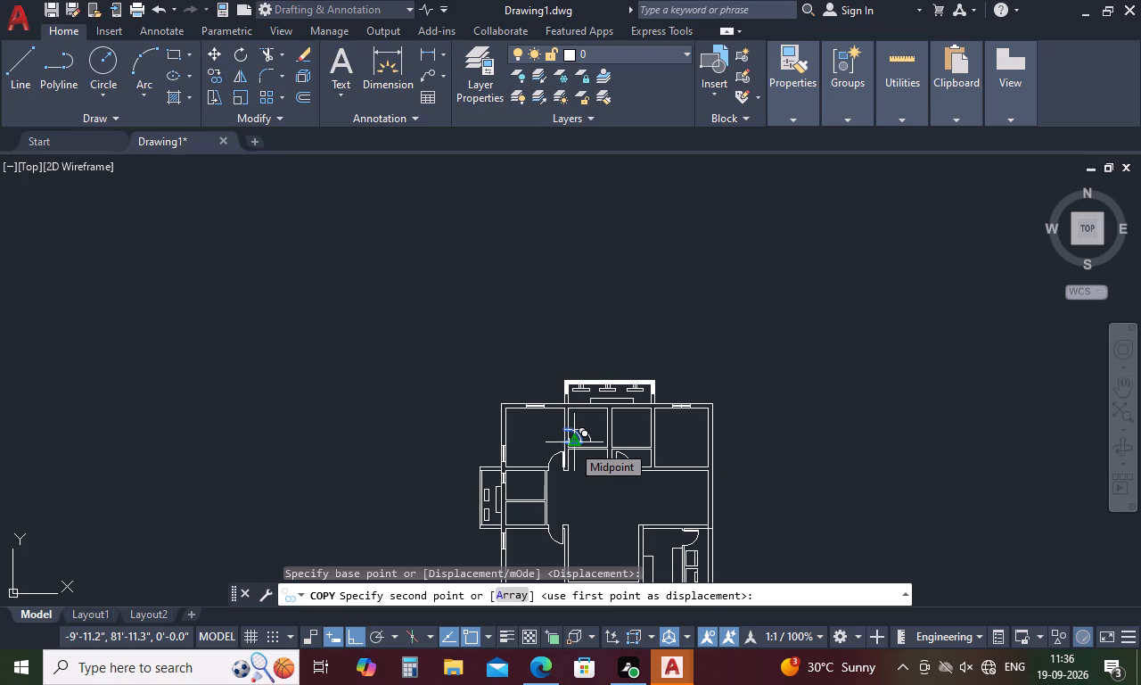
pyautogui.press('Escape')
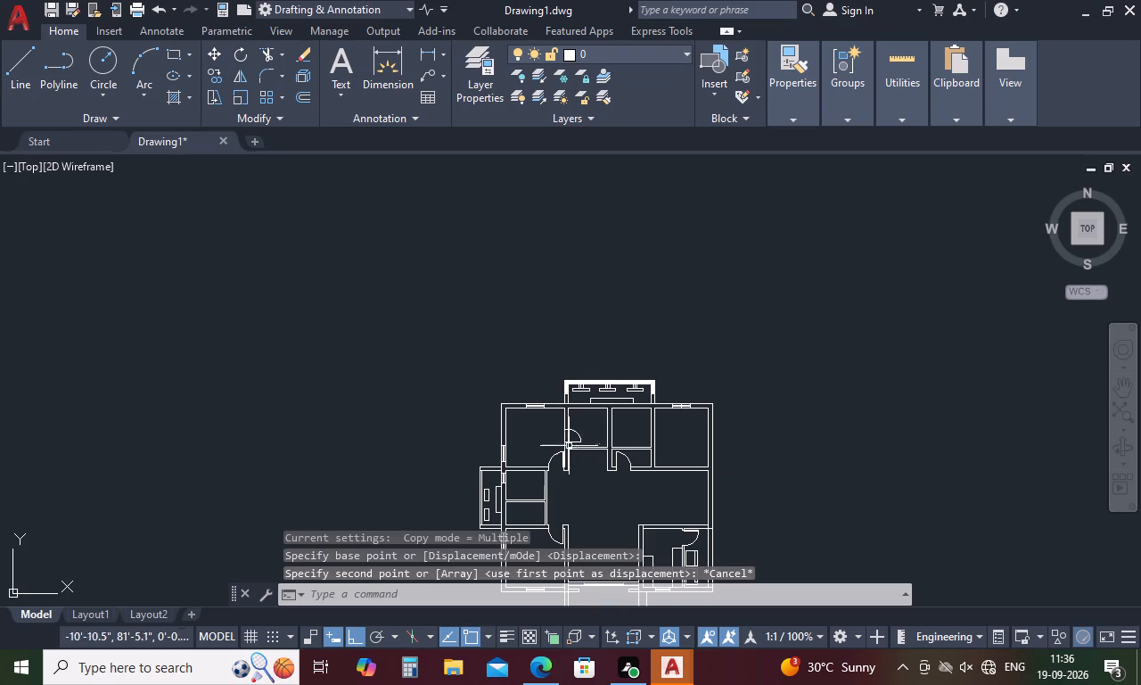
# Copy the door and both jamb lines about 17'-1.8" to the south line of the horizontal partition below the second small room.
pyautogui.scroll(3, 557, 451)
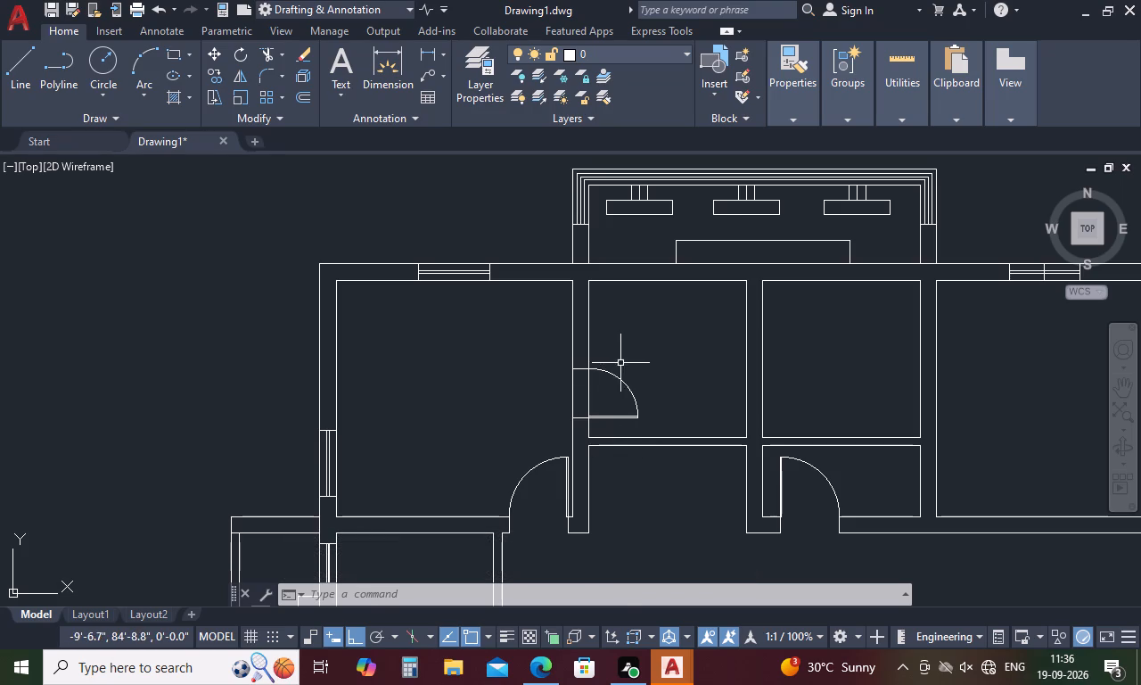
pyautogui.moveTo(620, 363); pyautogui.dragTo(659, 417)
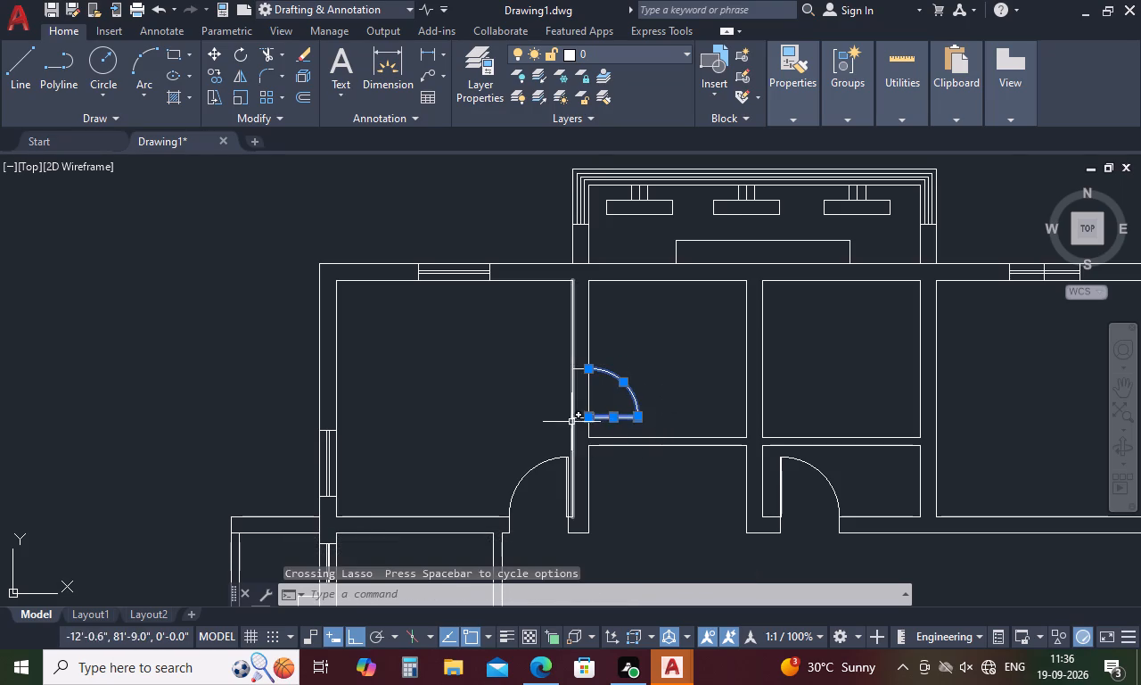
pyautogui.scroll(4, 570, 423)
pyautogui.moveTo(613, 382); pyautogui.dragTo(599, 446)
pyautogui.click(599, 447)
pyautogui.scroll(-4, 600, 447)
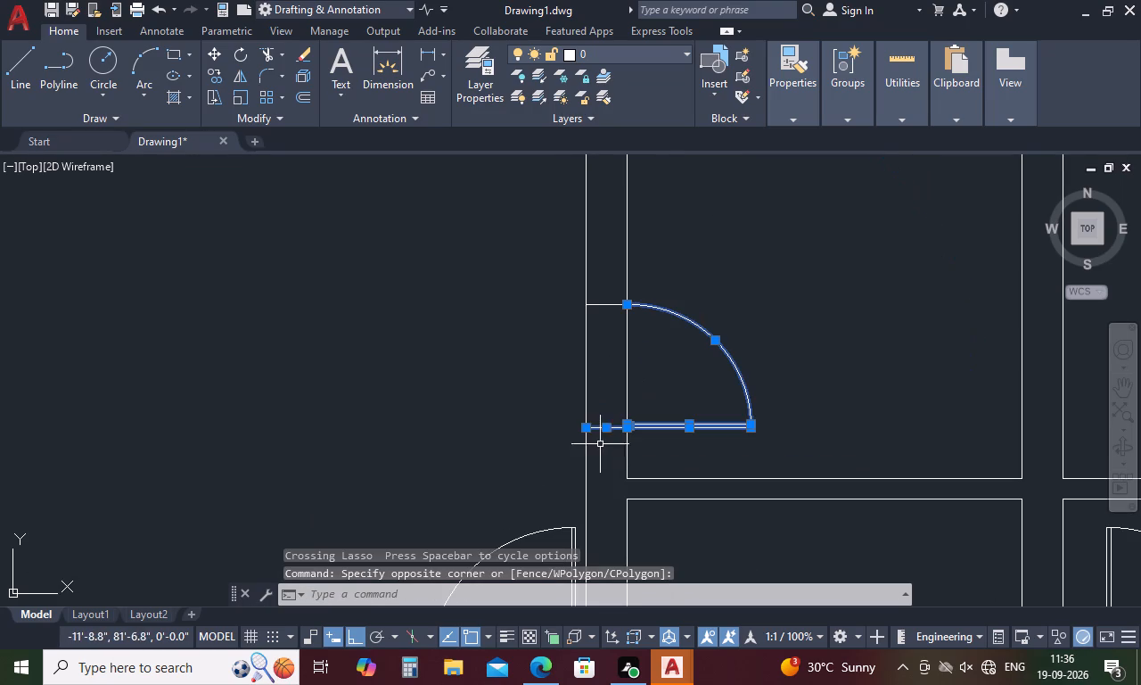
pyautogui.moveTo(603, 289); pyautogui.dragTo(602, 334)
pyautogui.click(602, 334)
pyautogui.rightClick(570, 361)
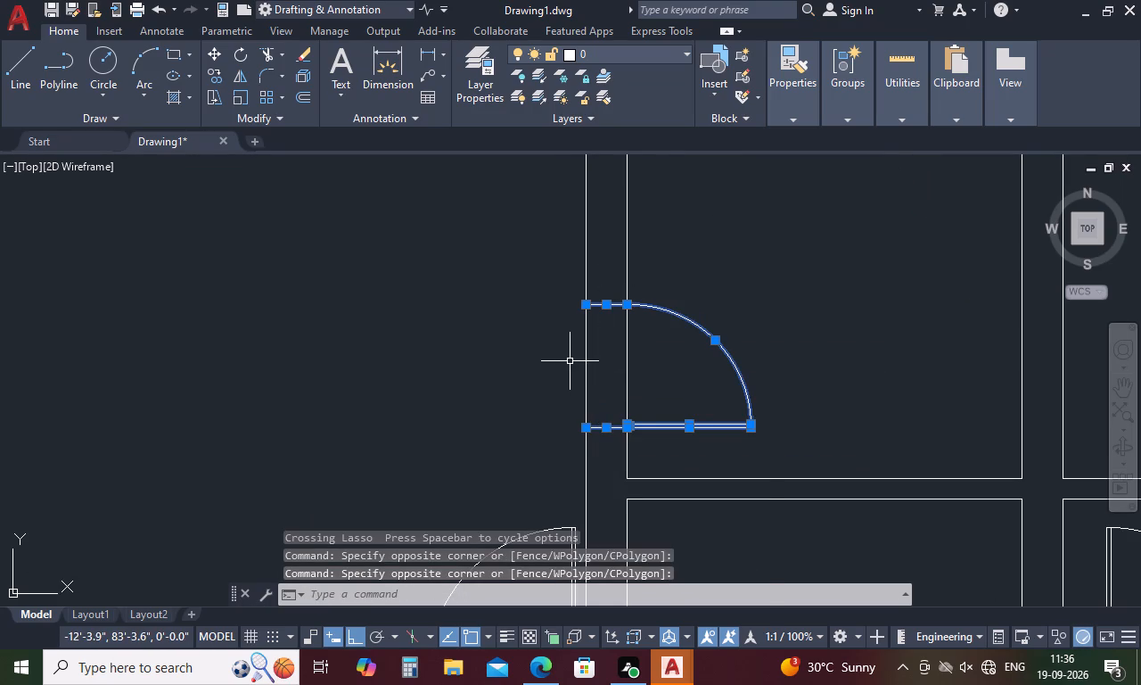
pyautogui.click(606, 382)
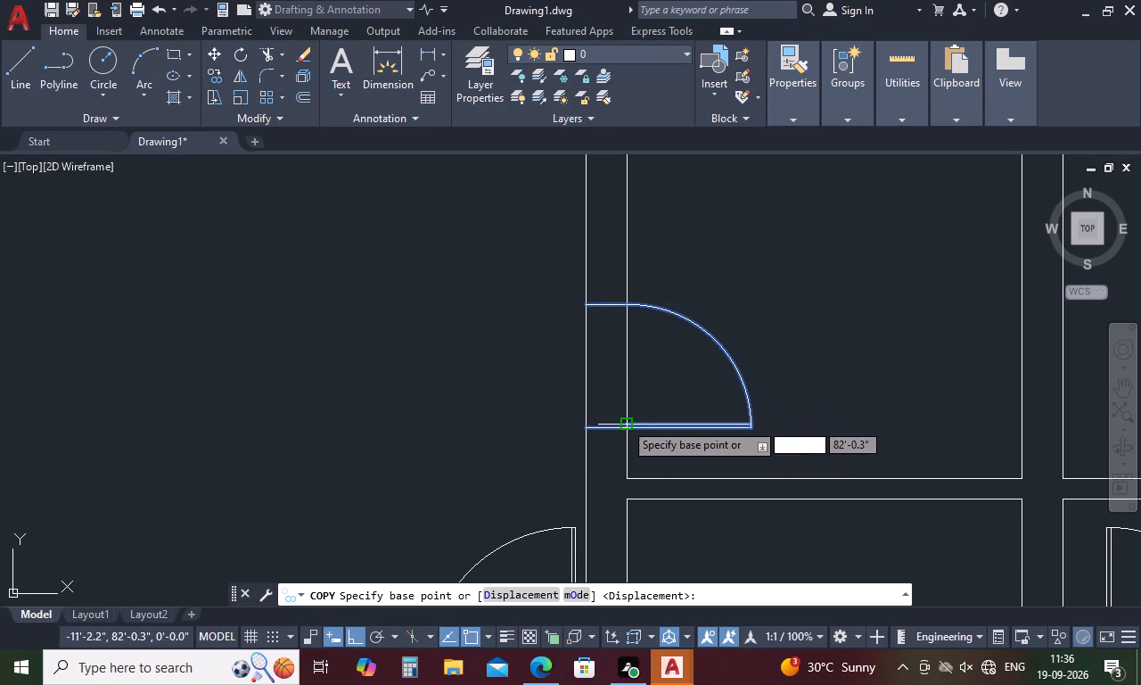
pyautogui.click(587, 430)
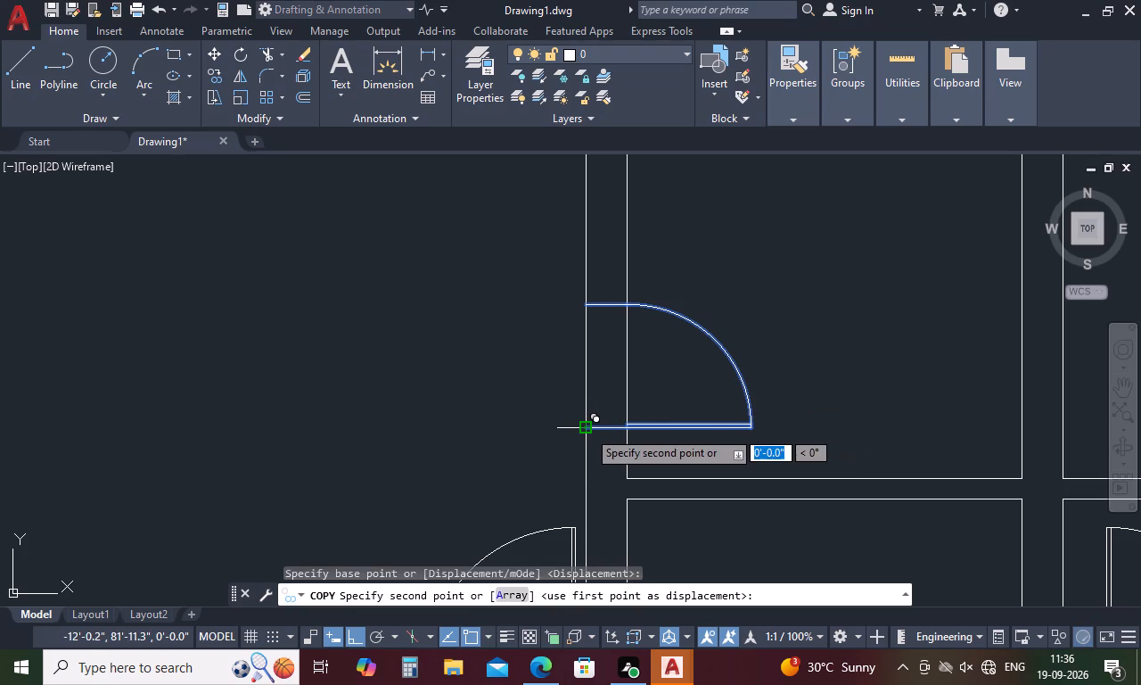
pyautogui.scroll(-4, 586, 426)
pyautogui.scroll(3, 714, 447)
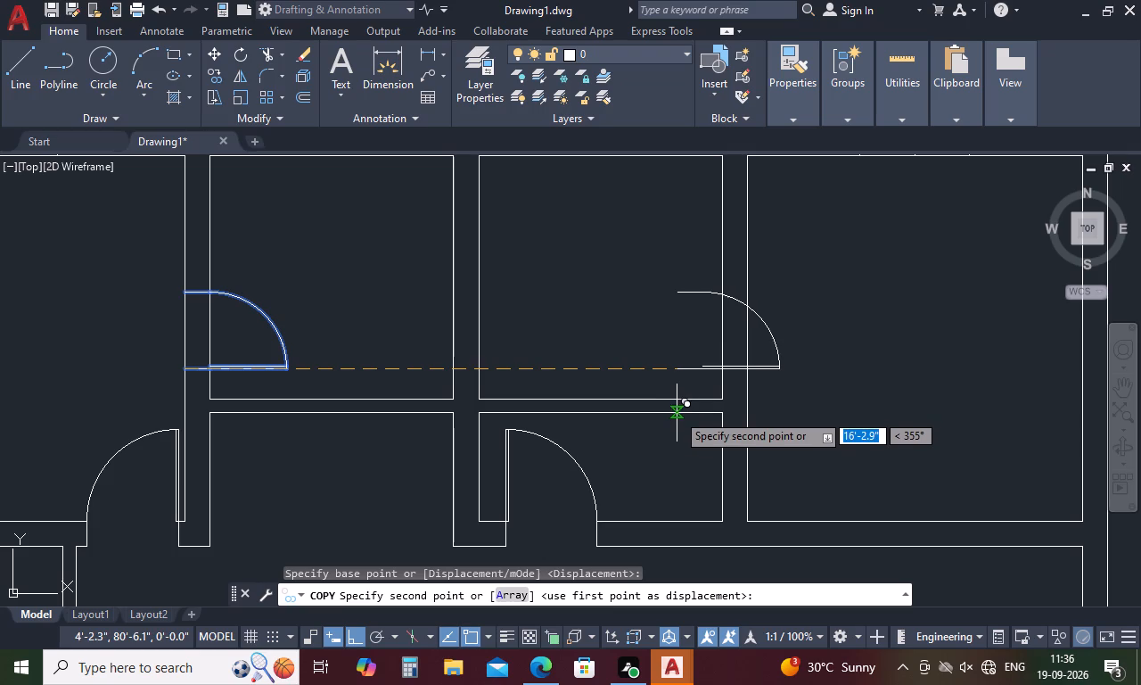
pyautogui.press('F8')
pyautogui.scroll(2, 689, 413)
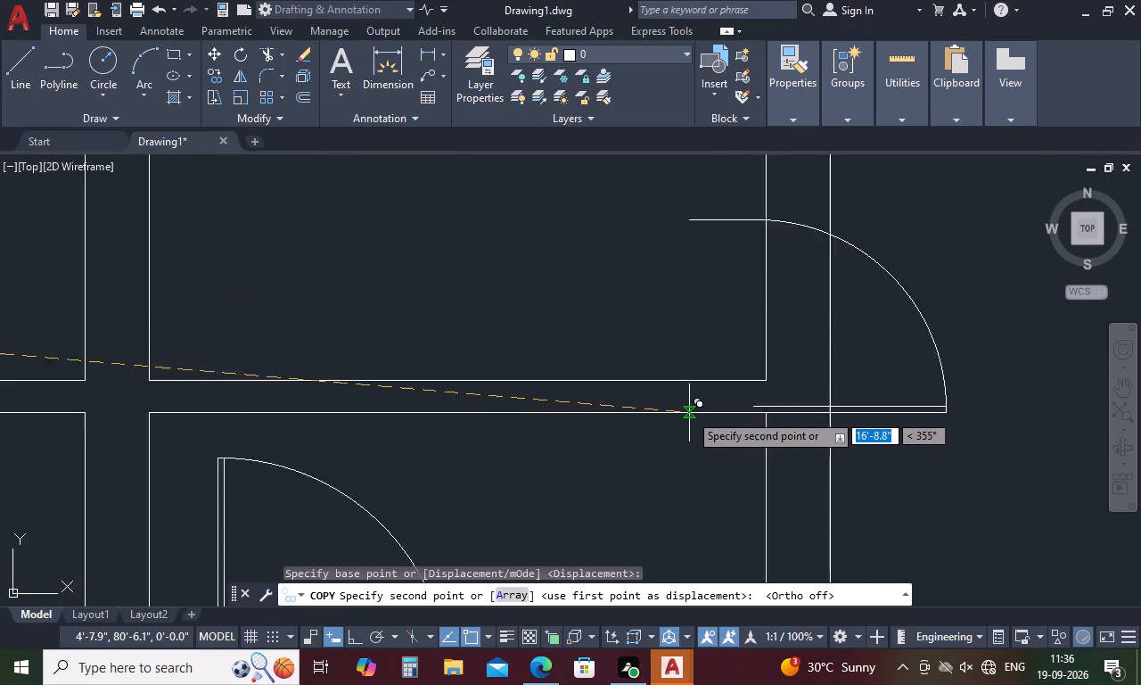
pyautogui.scroll(2, 689, 413)
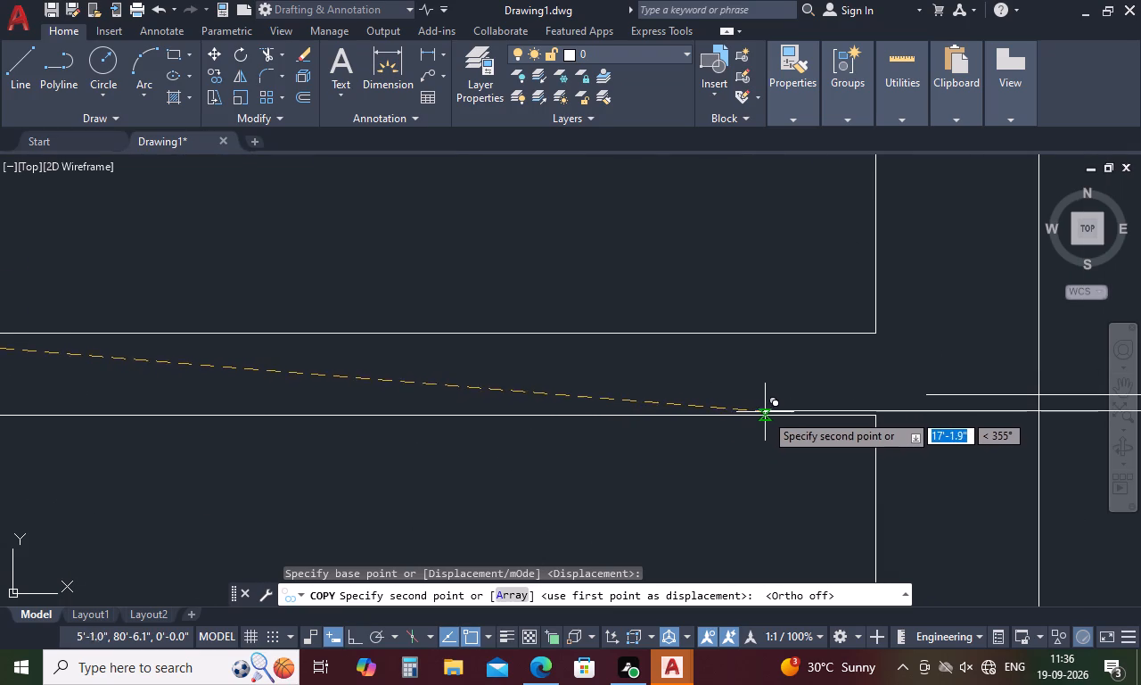
pyautogui.click(763, 415)
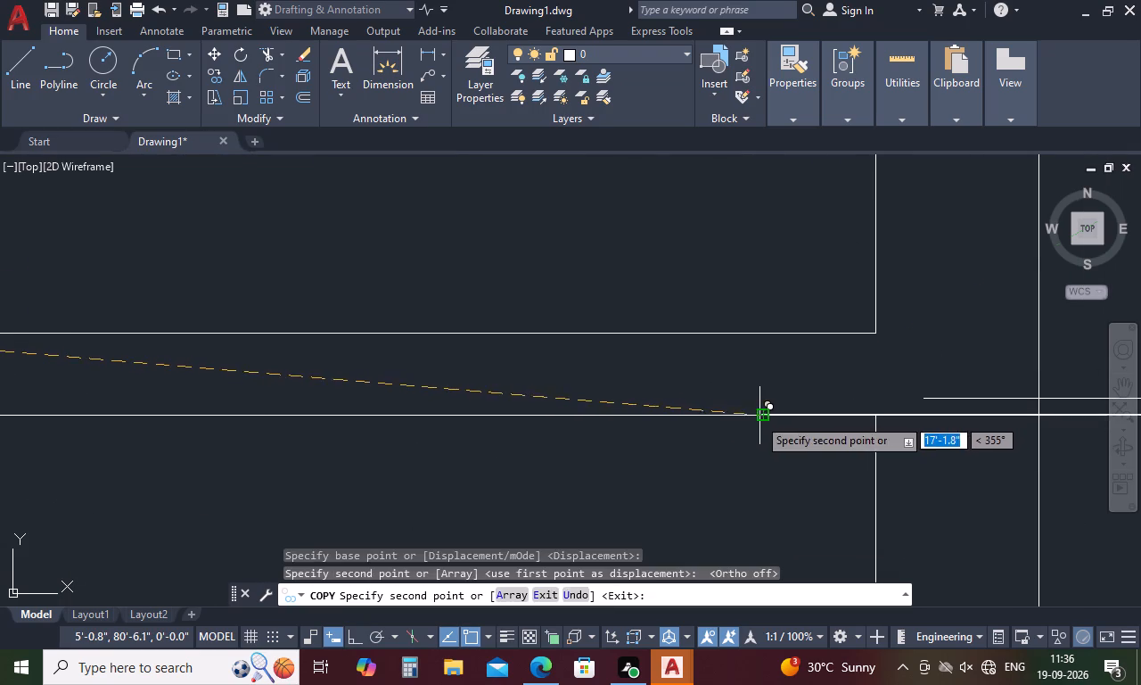
pyautogui.press('space')
# Rotate the copied door and its jamb lines 90° counterclockwise about the west end of the lower jamb line.
pyautogui.scroll(-4, 695, 442)
pyautogui.moveTo(808, 384); pyautogui.dragTo(797, 399)
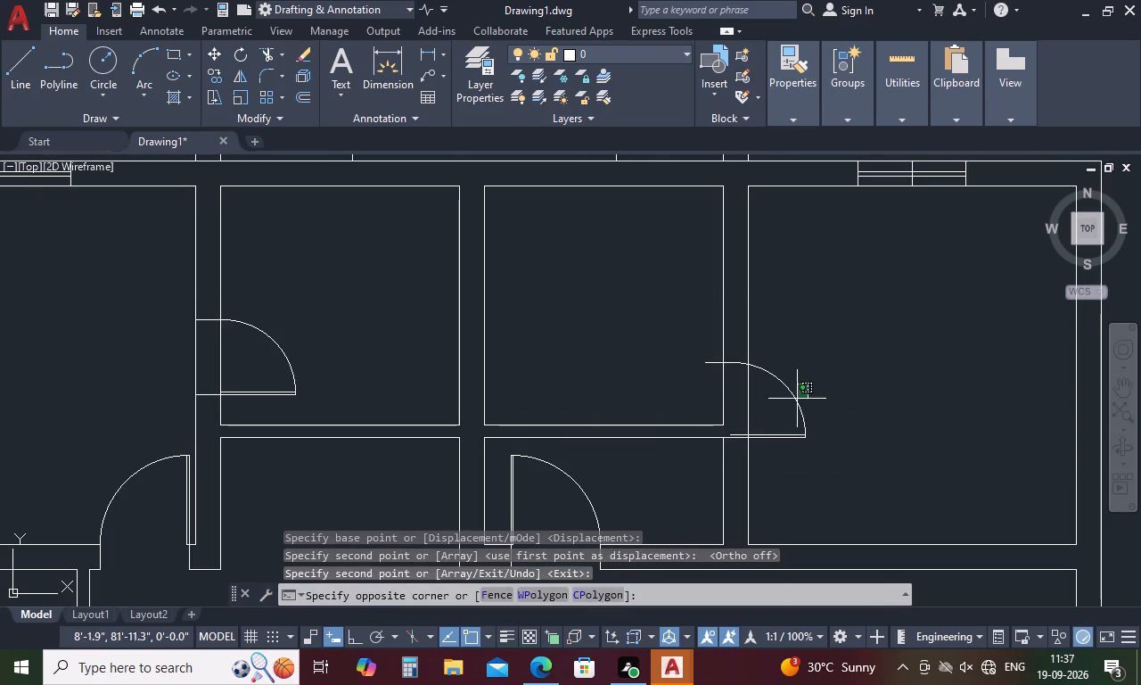
pyautogui.moveTo(797, 399); pyautogui.dragTo(810, 469)
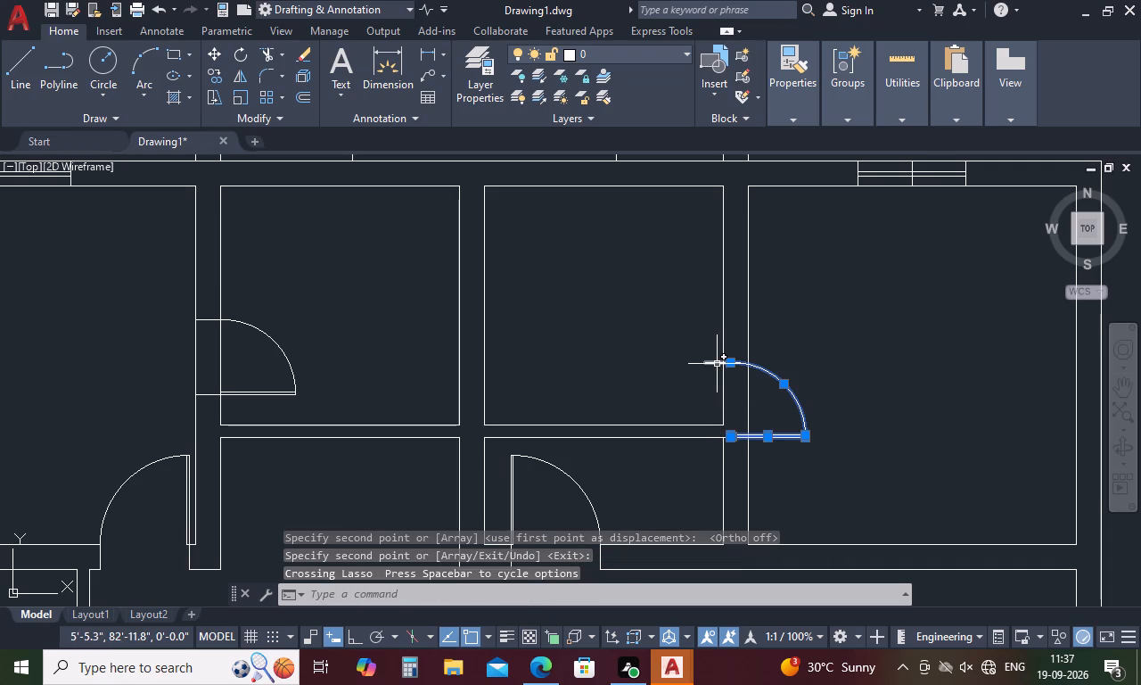
pyautogui.click(717, 364)
pyautogui.scroll(4, 716, 425)
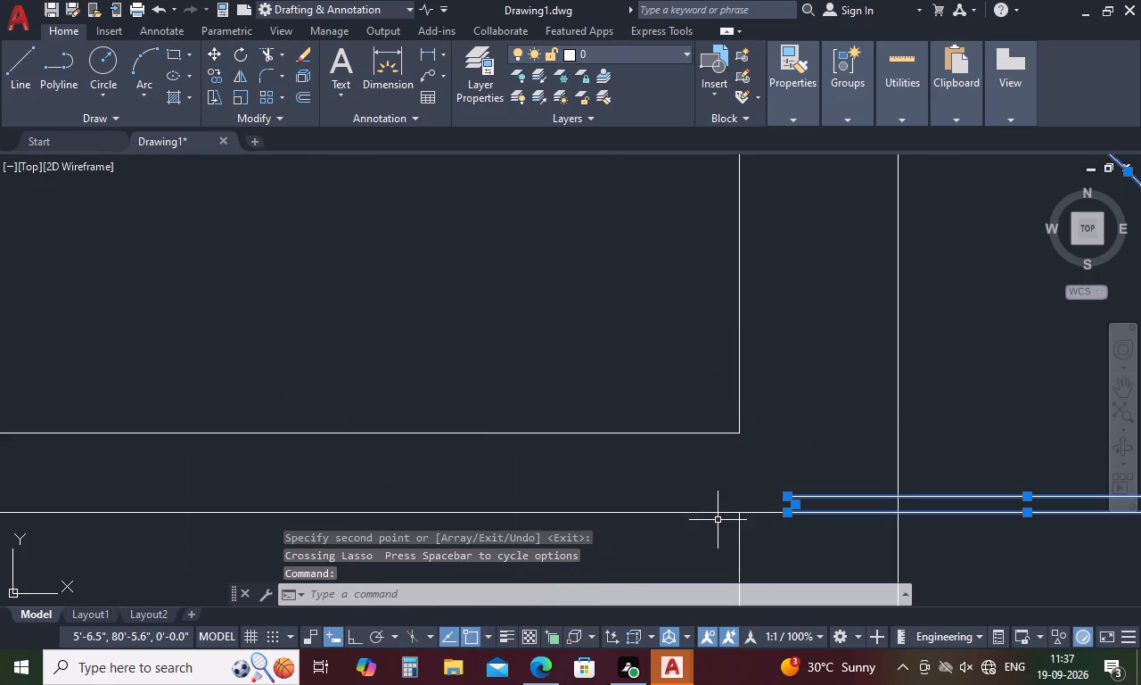
pyautogui.click(723, 510)
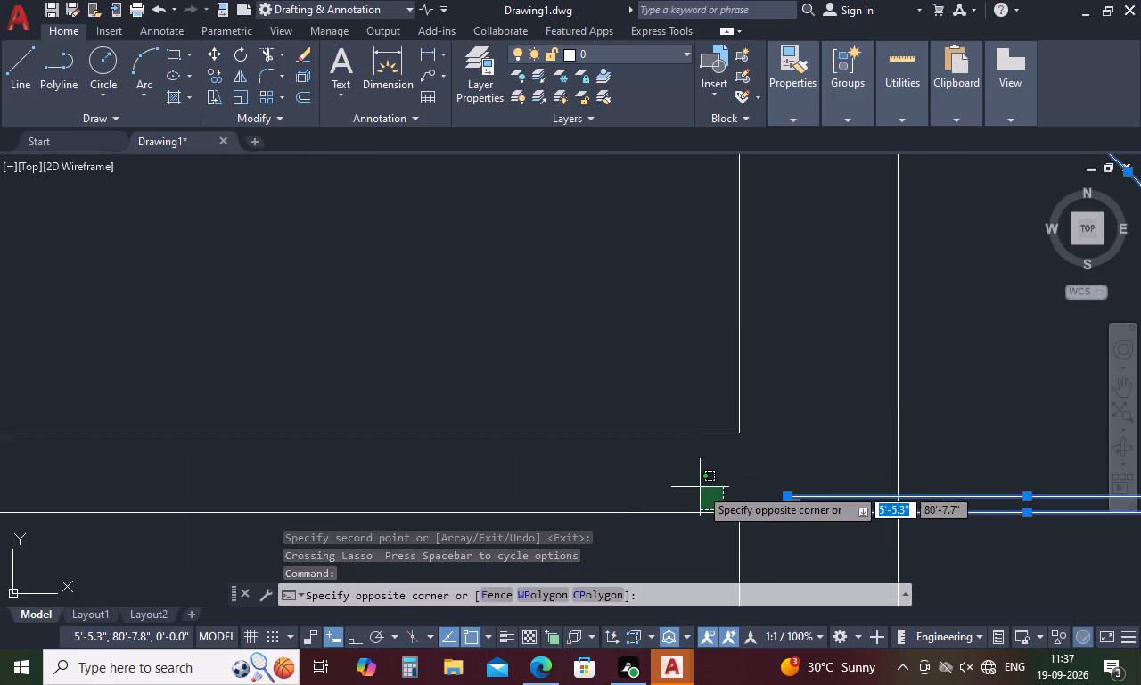
pyautogui.click(704, 490)
pyautogui.click(708, 510)
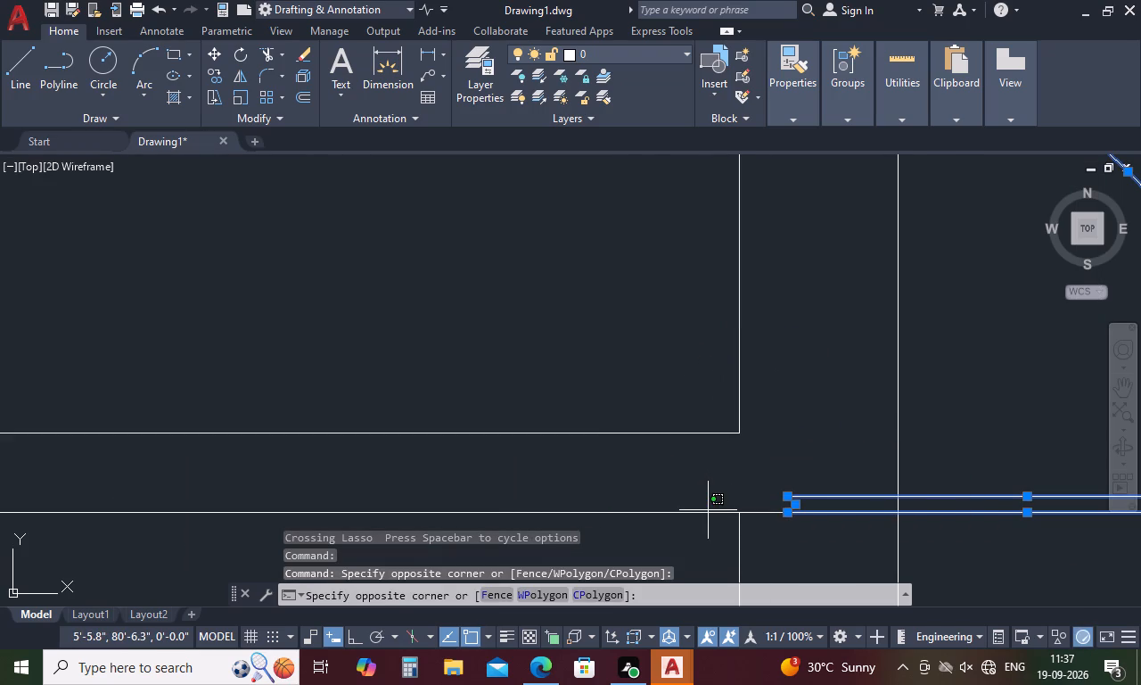
pyautogui.click(694, 472)
pyautogui.click(707, 511)
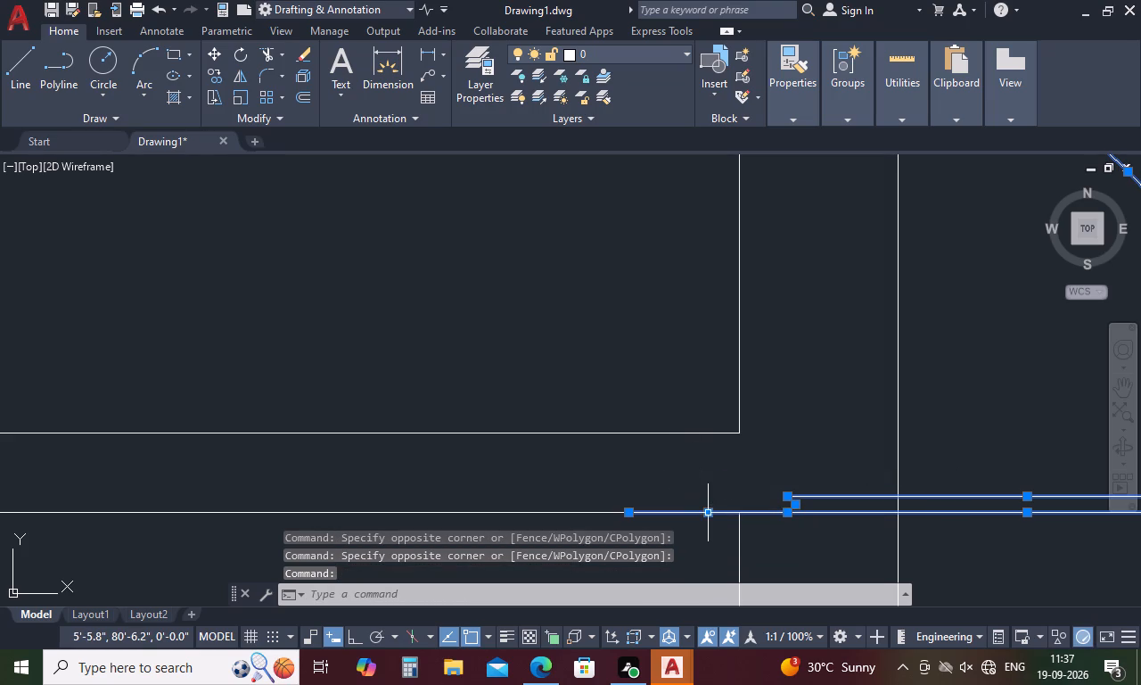
pyautogui.rightClick(695, 467)
pyautogui.click(792, 245)
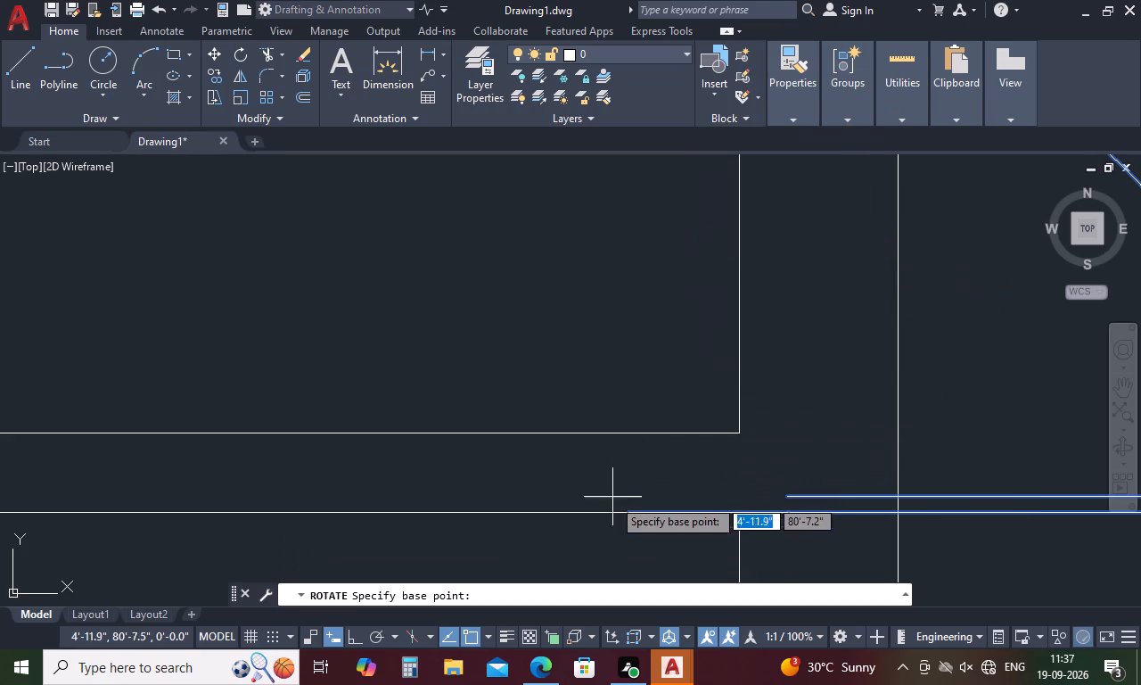
pyautogui.click(627, 508)
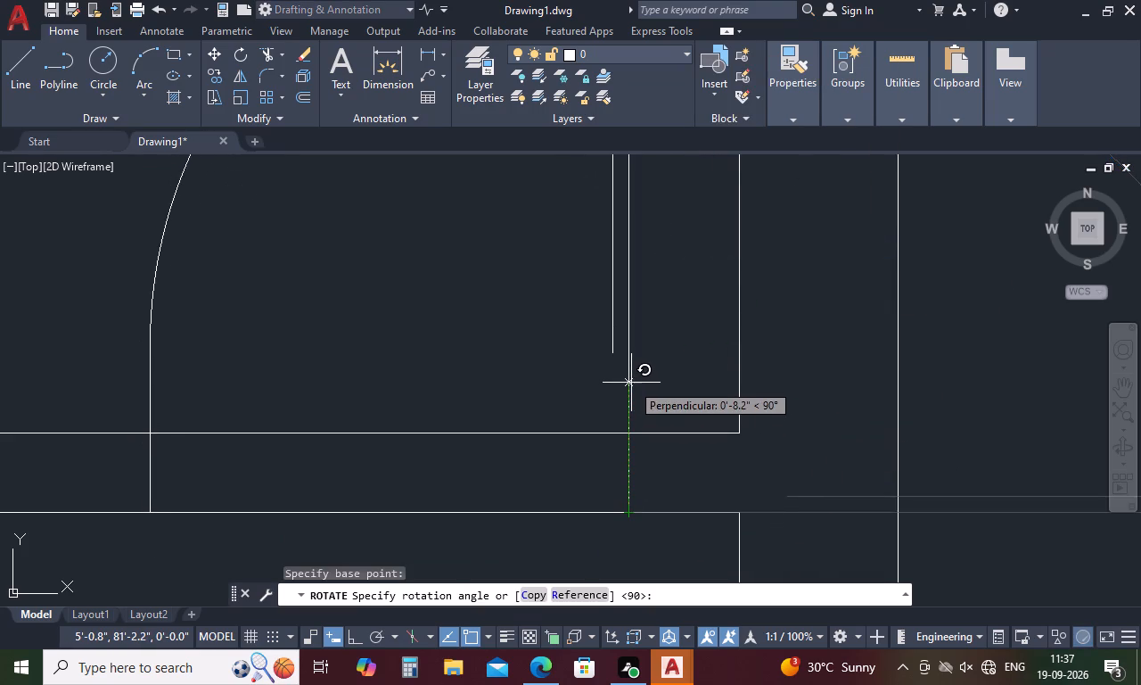
pyautogui.click(631, 383)
pyautogui.press('space')
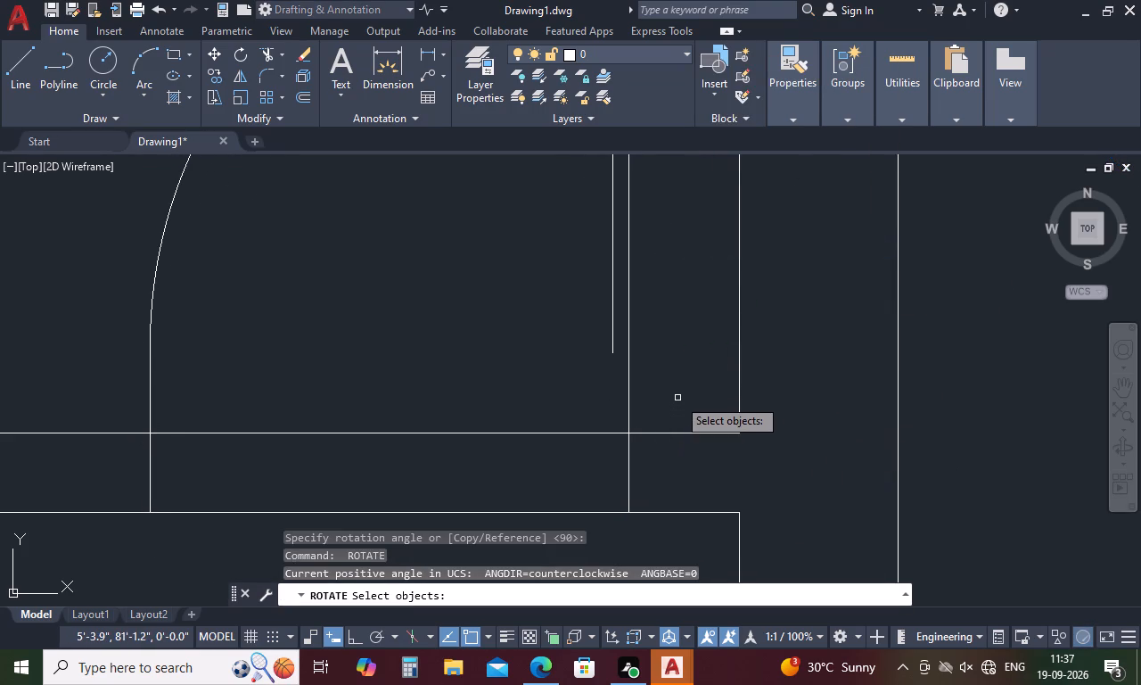
pyautogui.scroll(-3, 677, 398)
pyautogui.press('space')
# Move the rotated door and both jamb lines 5" south so the door leaf starts on the partition's north line.
pyautogui.moveTo(679, 341); pyautogui.dragTo(587, 374)
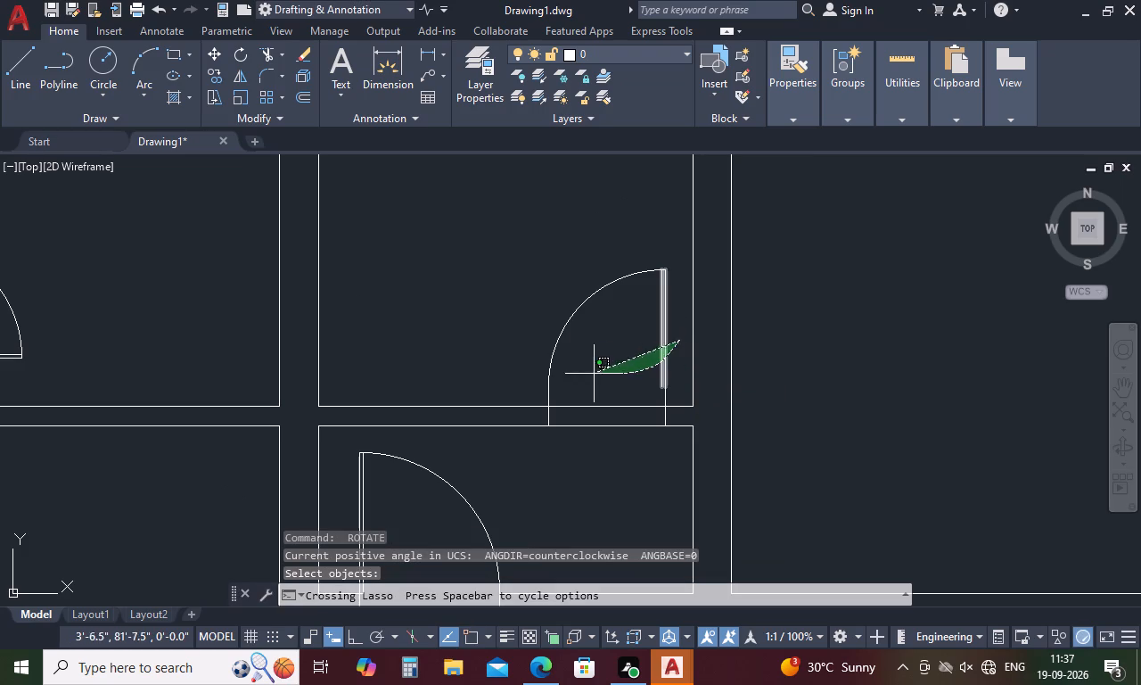
pyautogui.moveTo(587, 374); pyautogui.dragTo(542, 331)
pyautogui.click(546, 412)
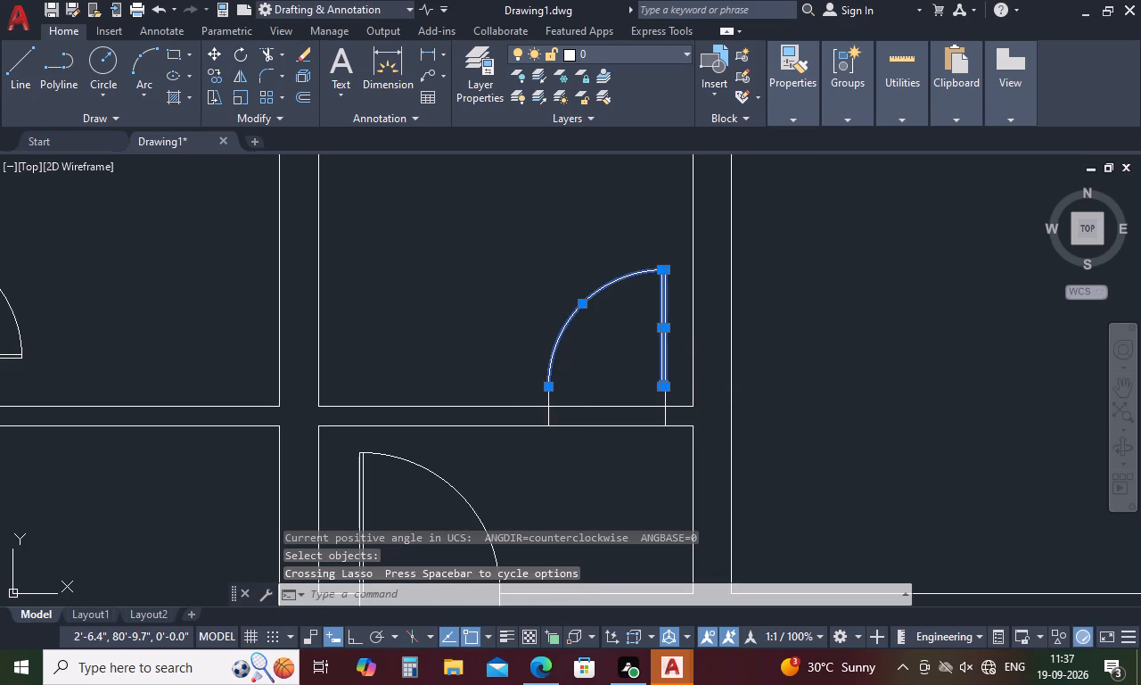
pyautogui.click(664, 414)
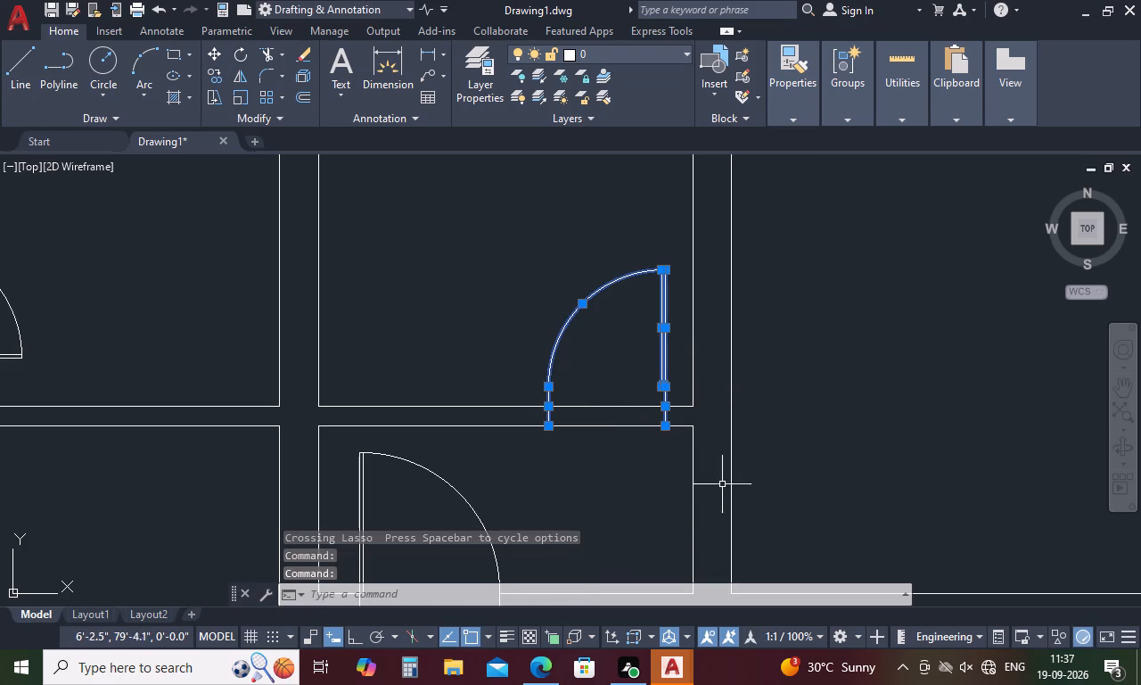
pyautogui.write('m')
pyautogui.press('space')
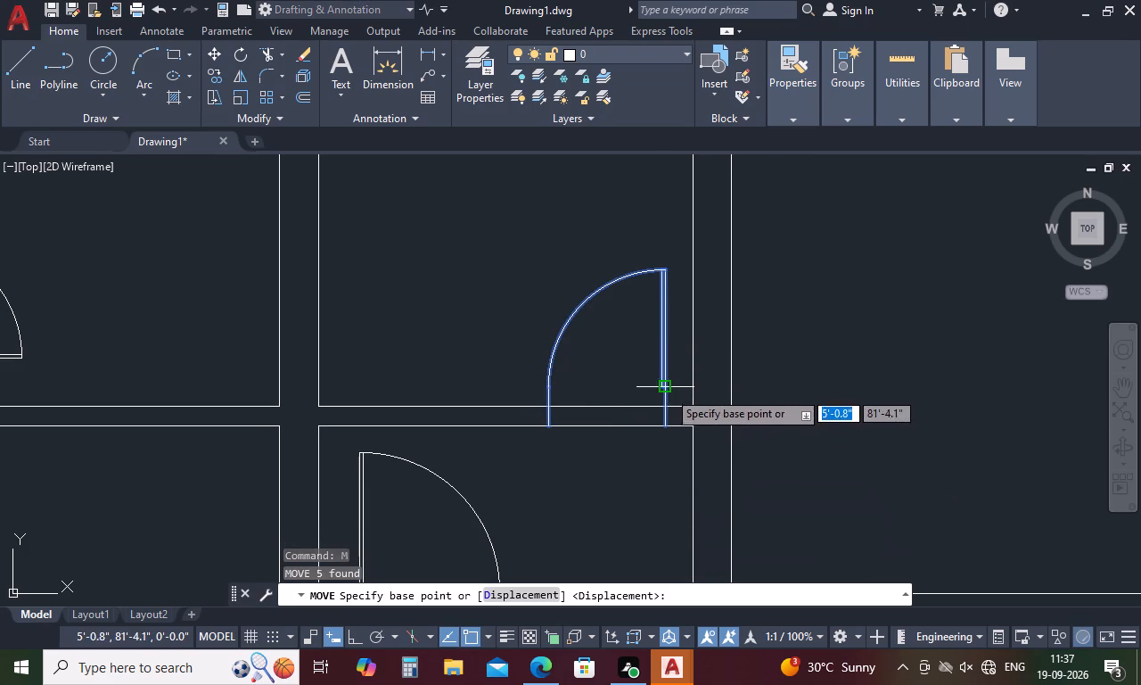
pyautogui.scroll(3, 667, 389)
pyautogui.click(639, 389)
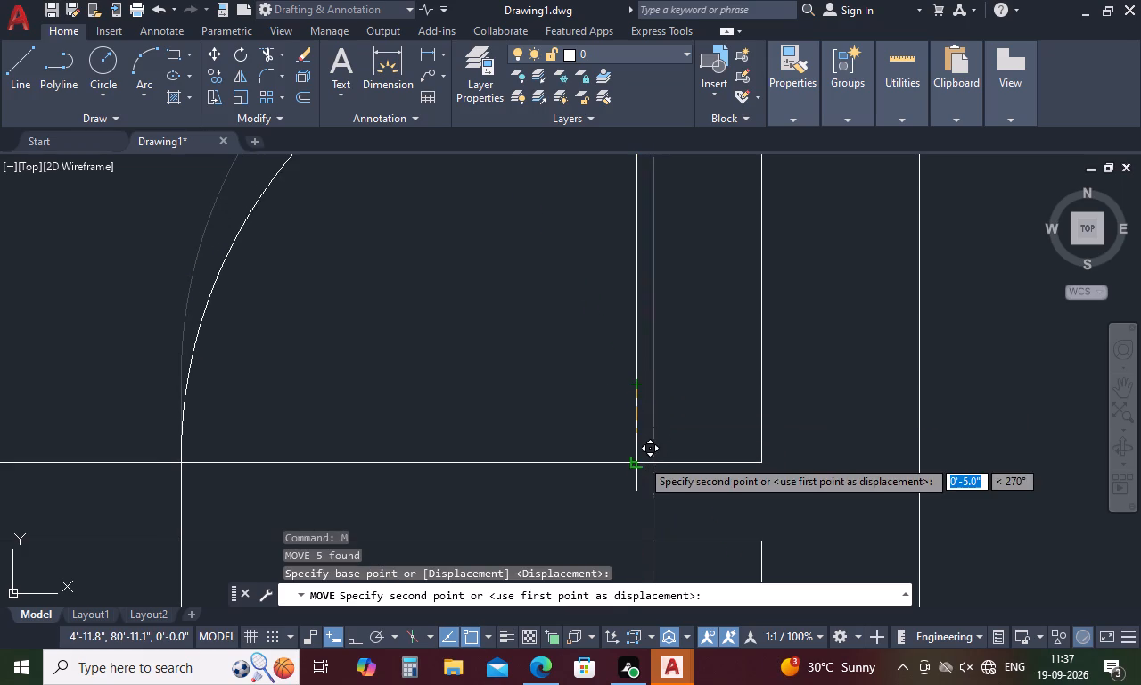
pyautogui.click(641, 463)
pyautogui.press('space')
pyautogui.scroll(-3, 730, 421)
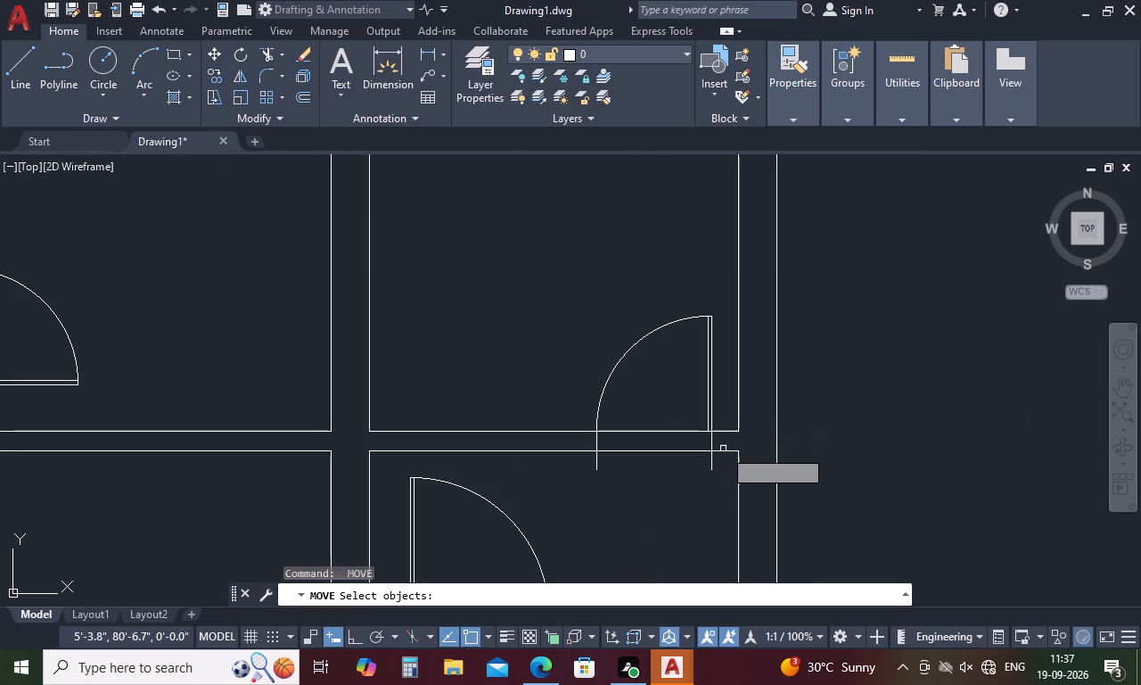
pyautogui.press('Escape')
# Trim the two jamb line ends that extend south of the horizontal partition.
pyautogui.write('tr')
pyautogui.press('space')
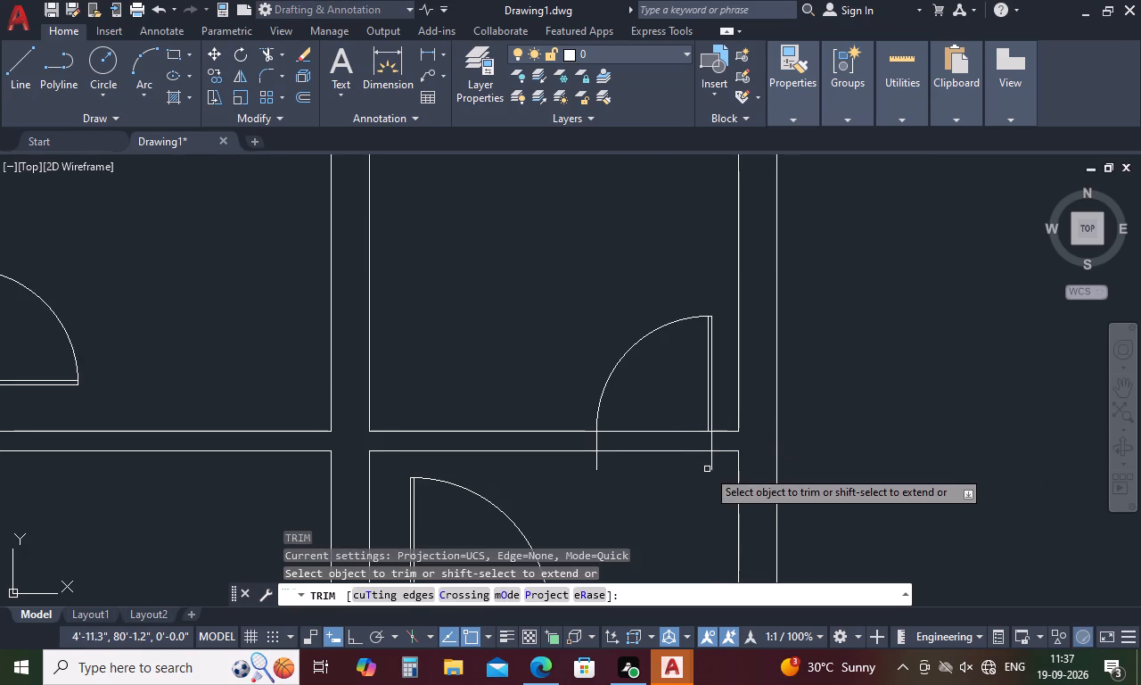
pyautogui.click(711, 467)
pyautogui.click(596, 466)
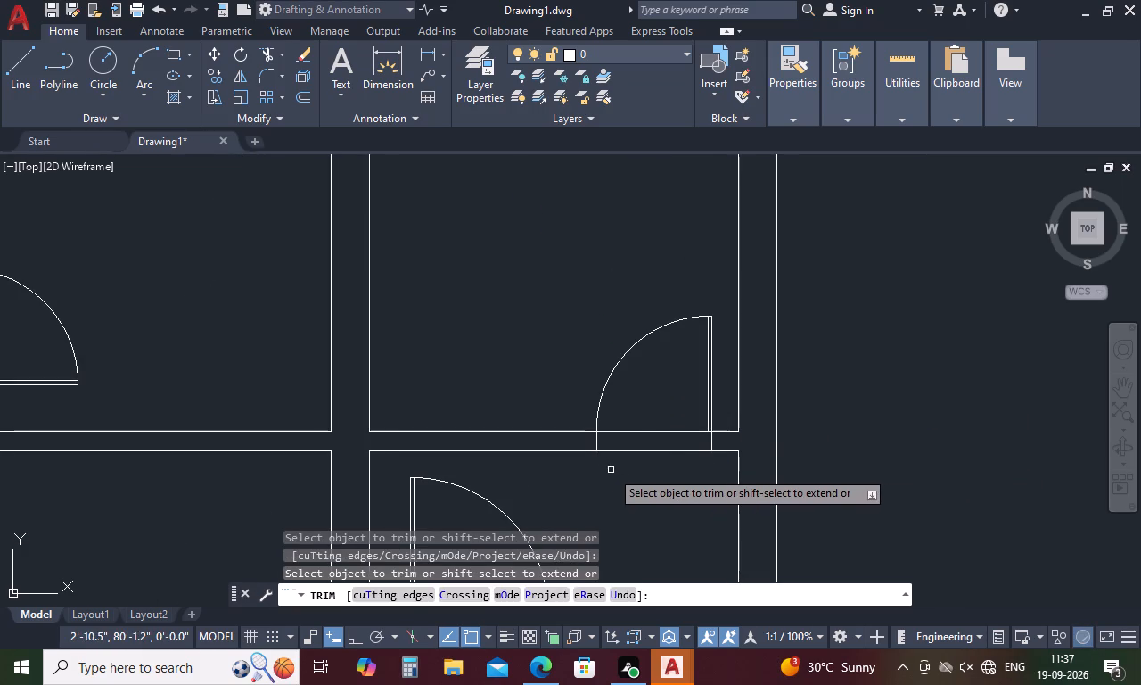
pyautogui.press('space')
# Trim both partition lines between the jambs to open the doorway of the second small north room.
pyautogui.write('tr')
pyautogui.press('space')
pyautogui.moveTo(646, 413); pyautogui.dragTo(652, 480)
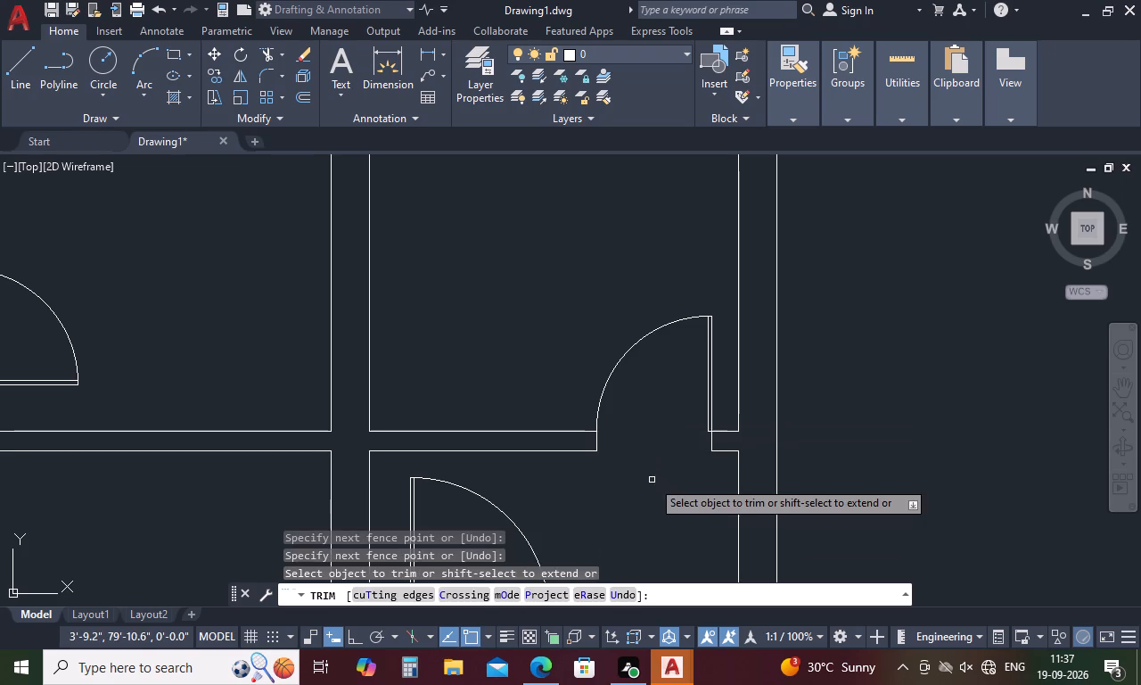
pyautogui.scroll(-4, 665, 377)
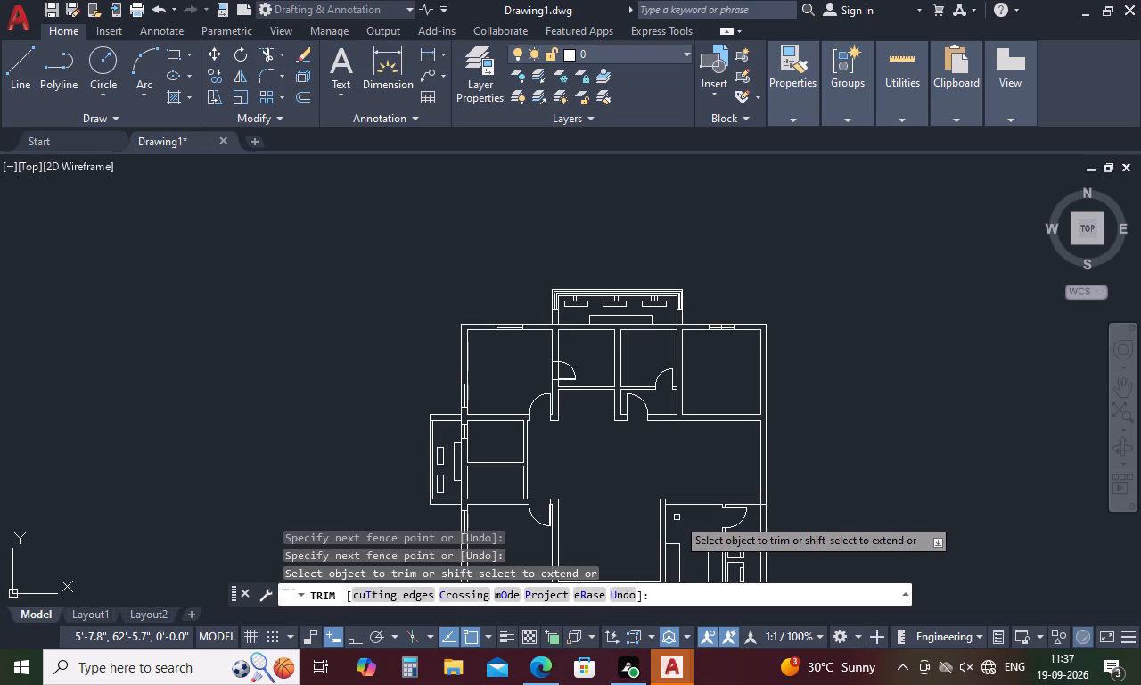
pyautogui.scroll(-3, 679, 432)
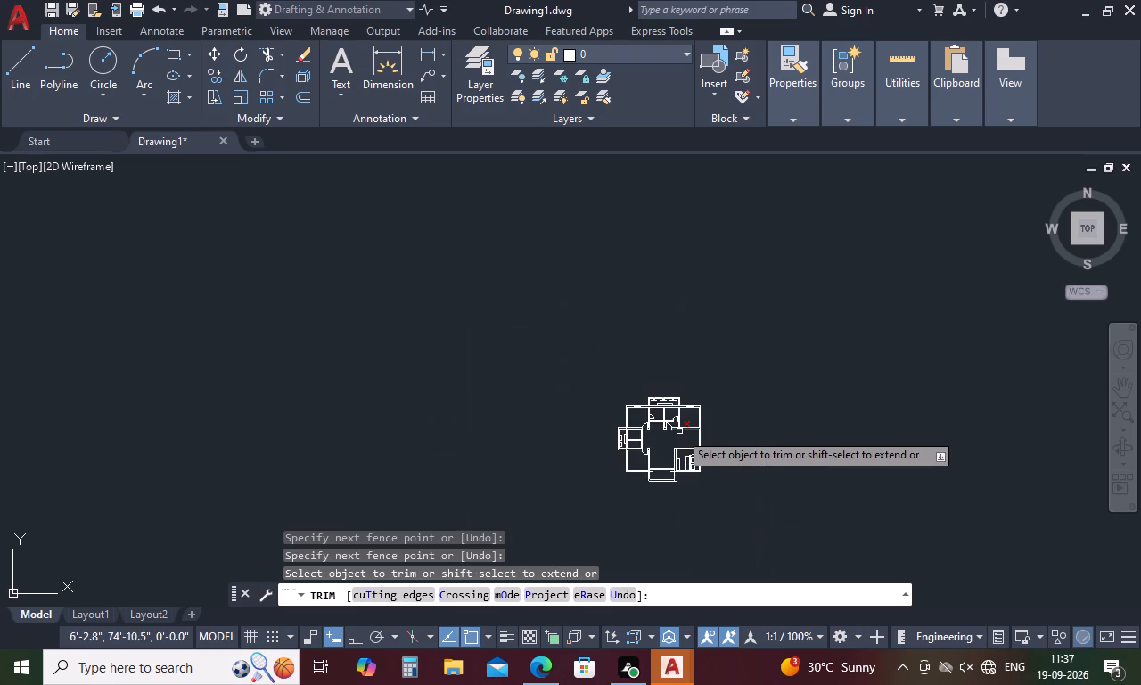
pyautogui.scroll(3, 680, 483)
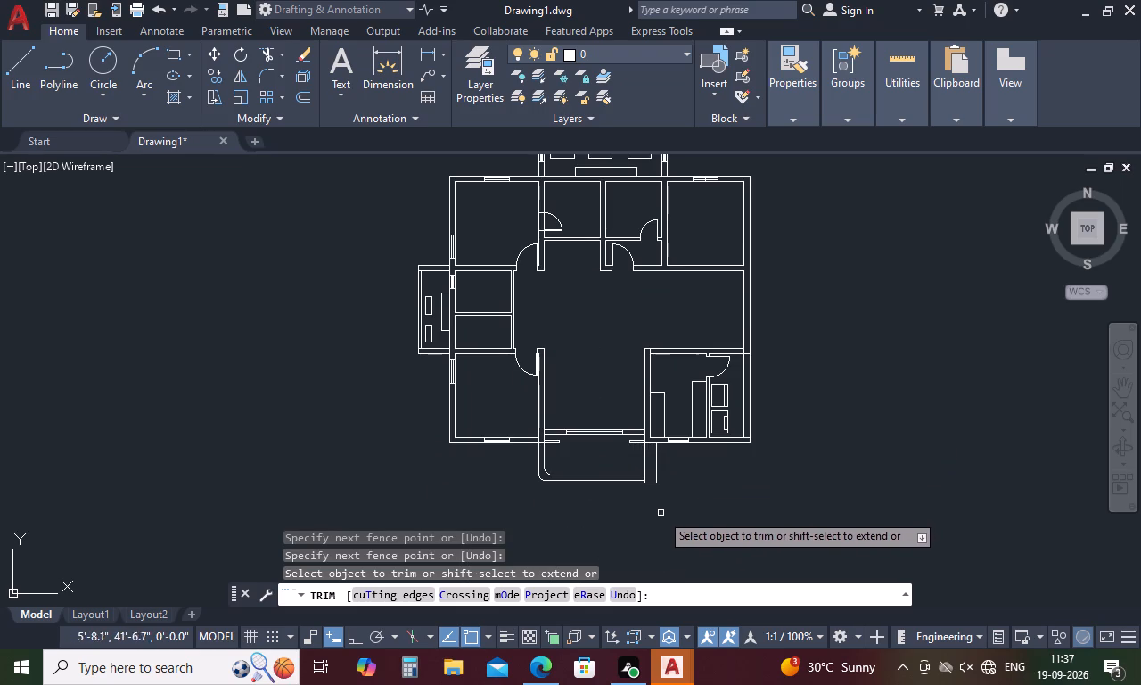
pyautogui.press('Escape')
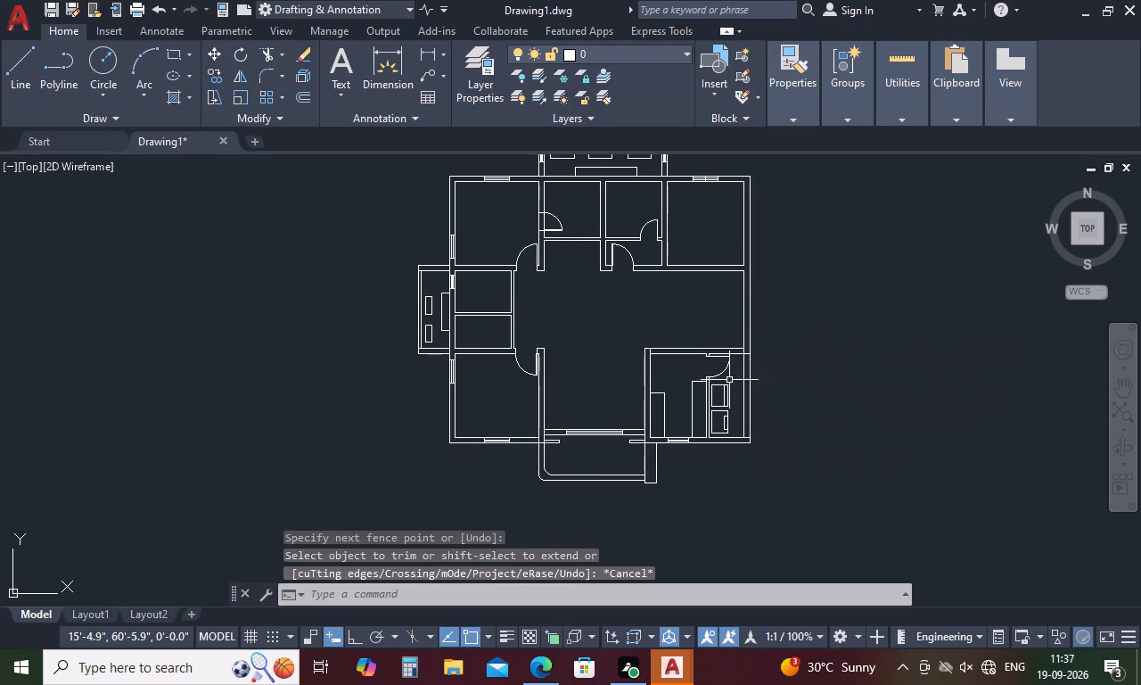
# Draw a jamb line across the east exterior wall, just south of the central hall's north-east inner corner.
pyautogui.press('l')
pyautogui.press('space')
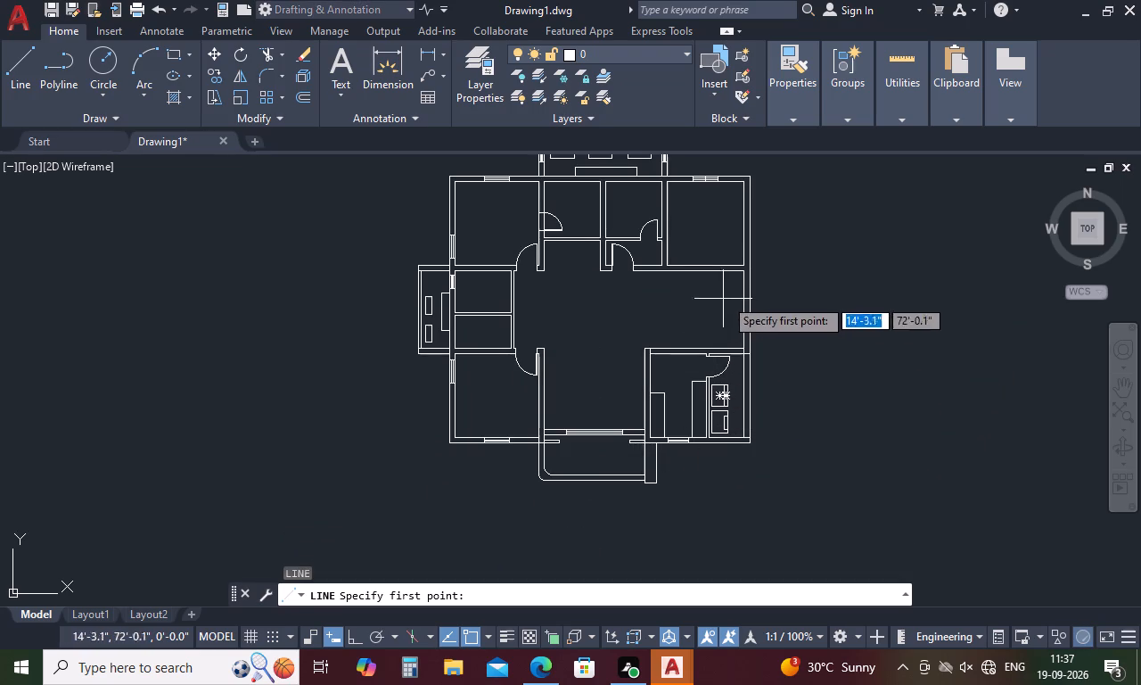
pyautogui.scroll(4, 737, 287)
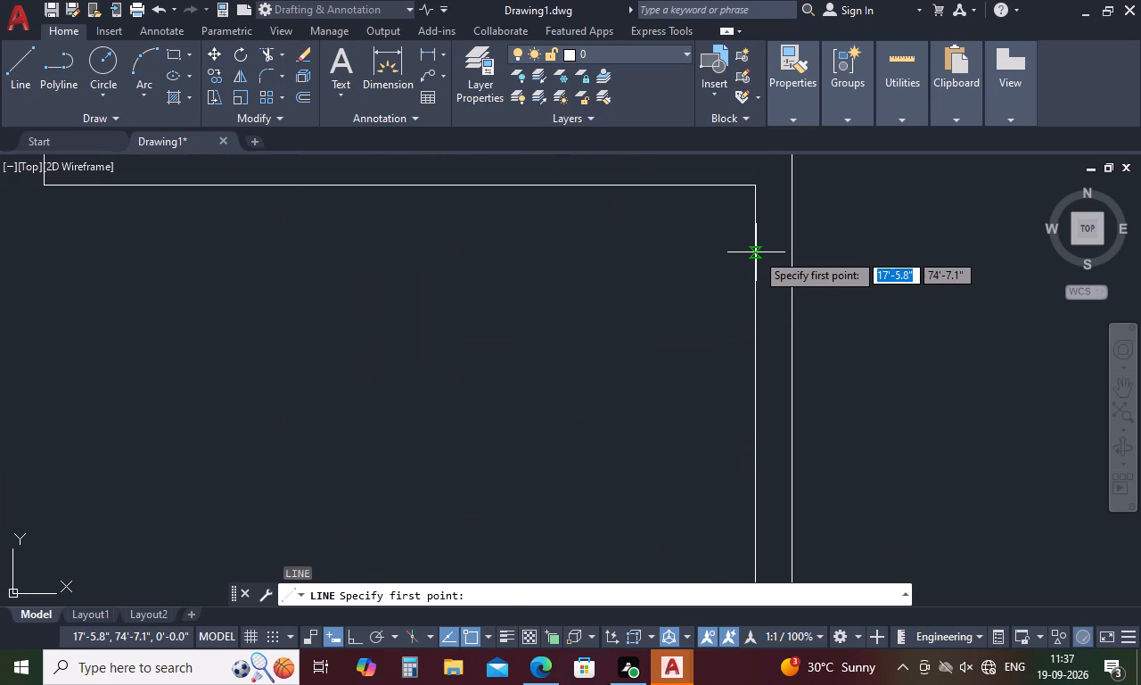
pyautogui.click(756, 252)
pyautogui.click(798, 255)
pyautogui.press('space')
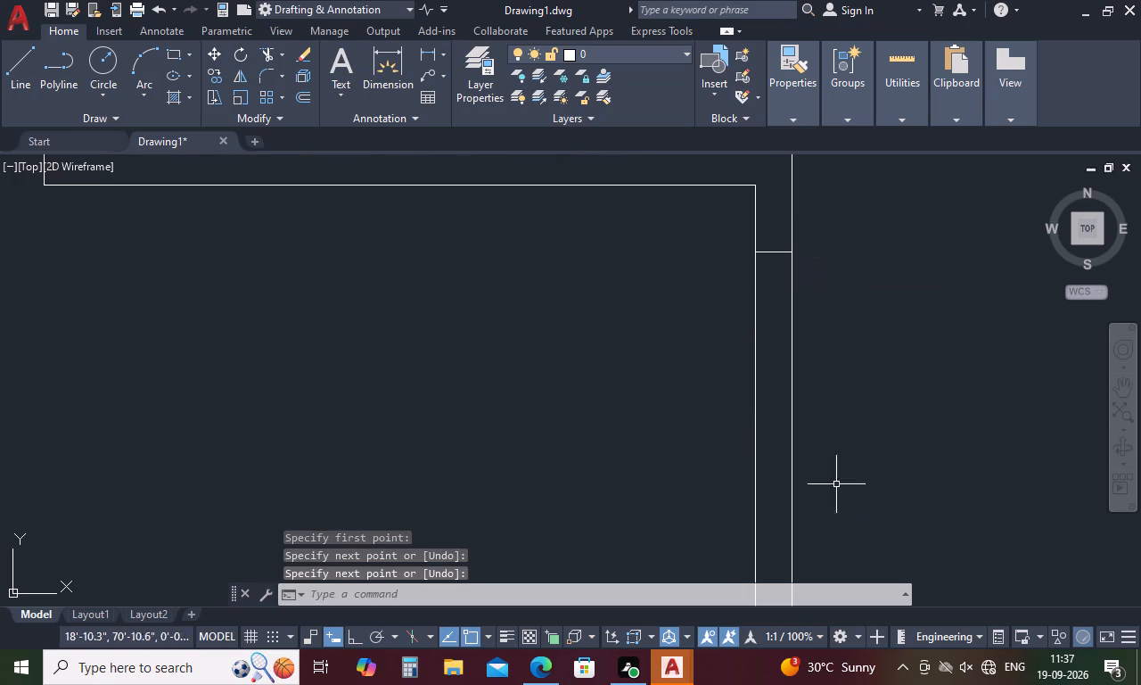
# Offset the east wall jamb line 3.5' south to mark the other side of the door opening.
pyautogui.press('o')
pyautogui.press('space')
pyautogui.write('3.')
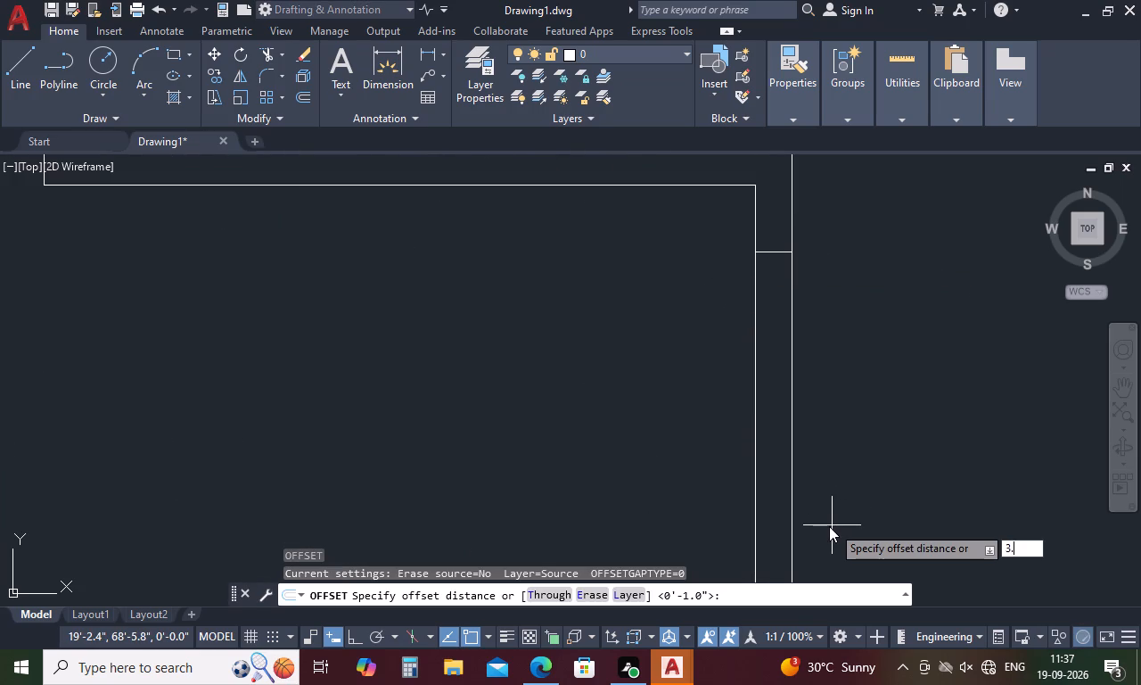
pyautogui.press('5')
pyautogui.press("'")
pyautogui.press('space')
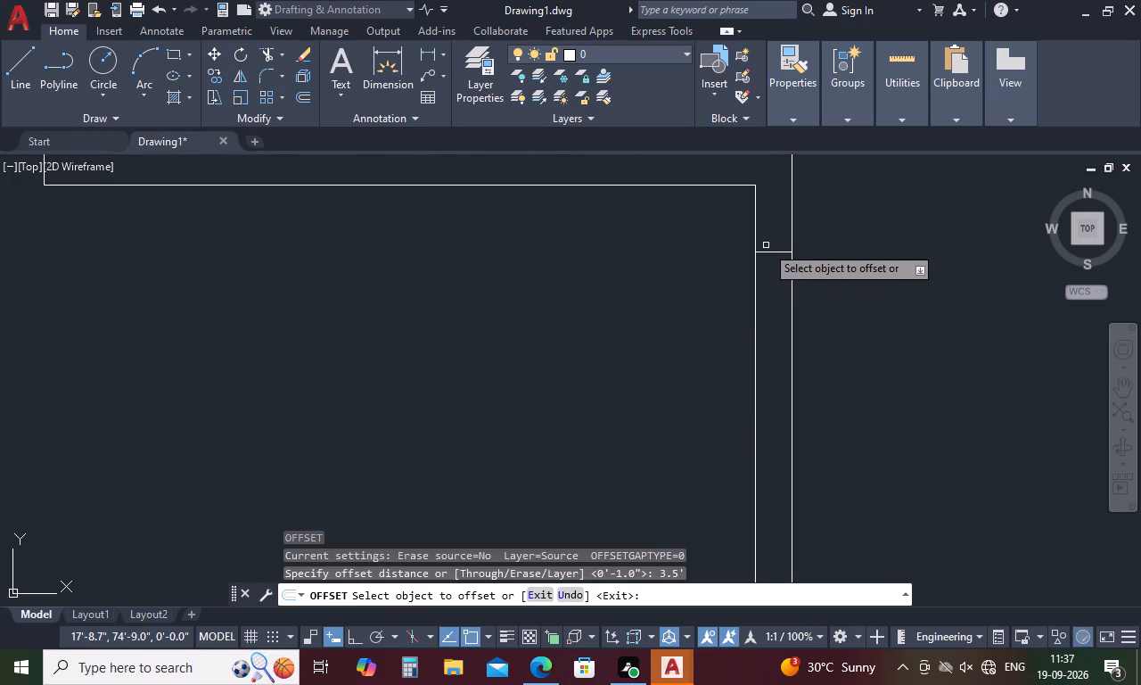
pyautogui.moveTo(773, 252); pyautogui.dragTo(773, 260)
pyautogui.click(774, 404)
pyautogui.press('space')
# Draw a 3.5' door leaf line west from the north jamb's west end and offset it 1" south.
pyautogui.press('l')
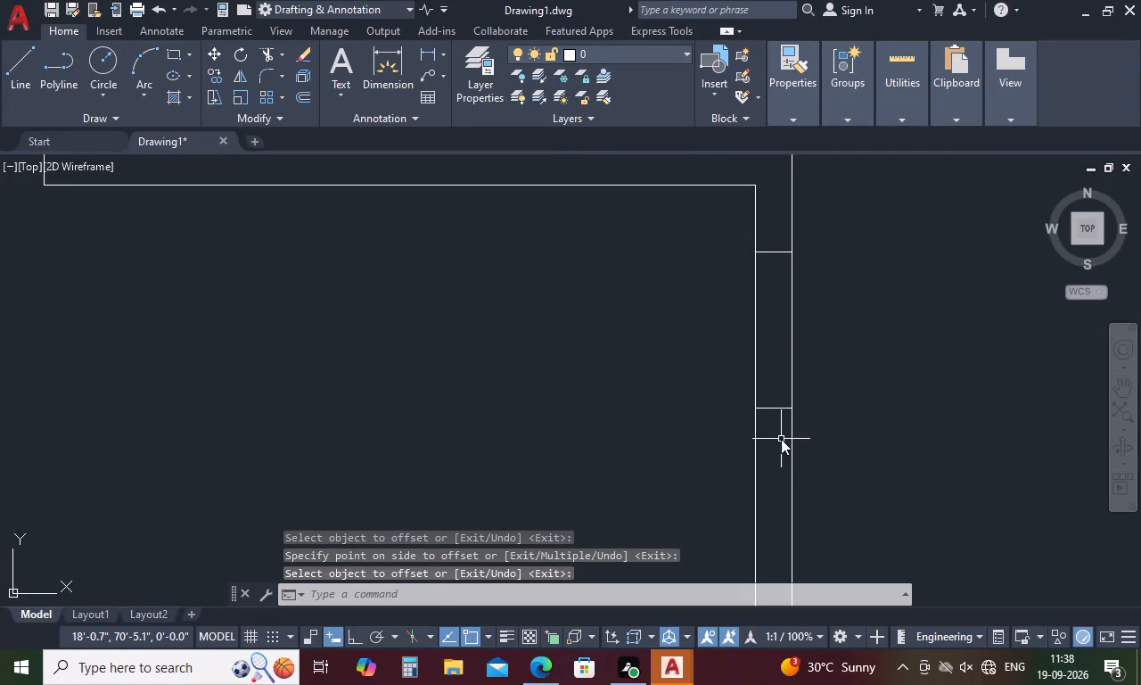
pyautogui.press('space')
pyautogui.click(756, 254)
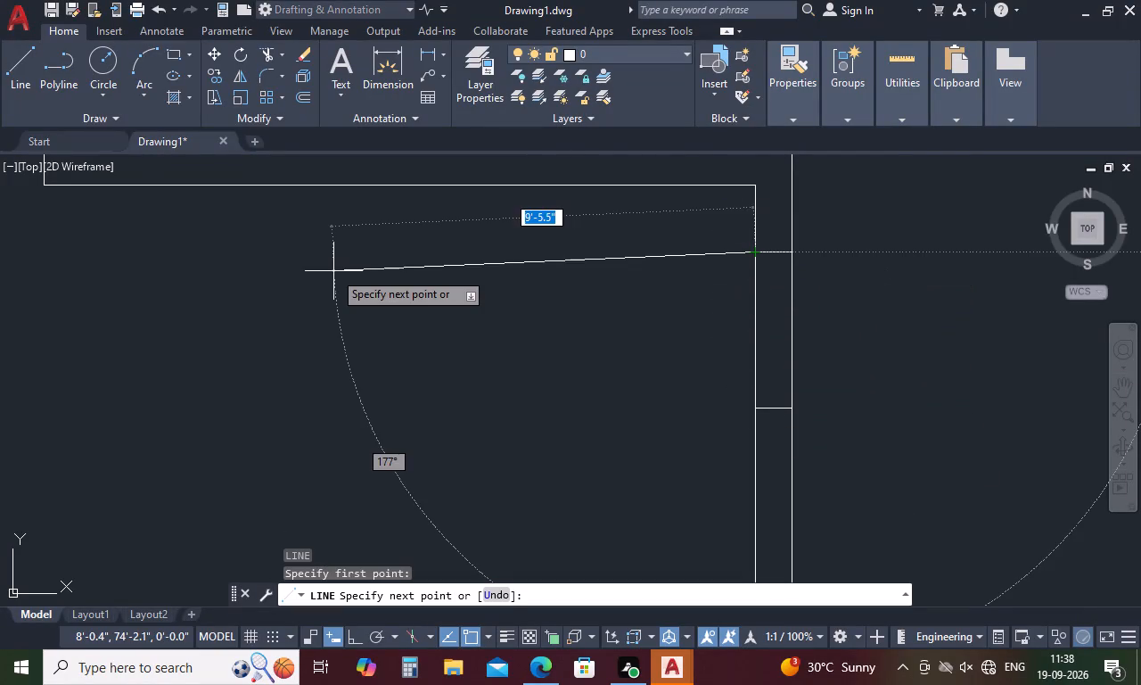
pyautogui.write("3.5'")
pyautogui.press('space')
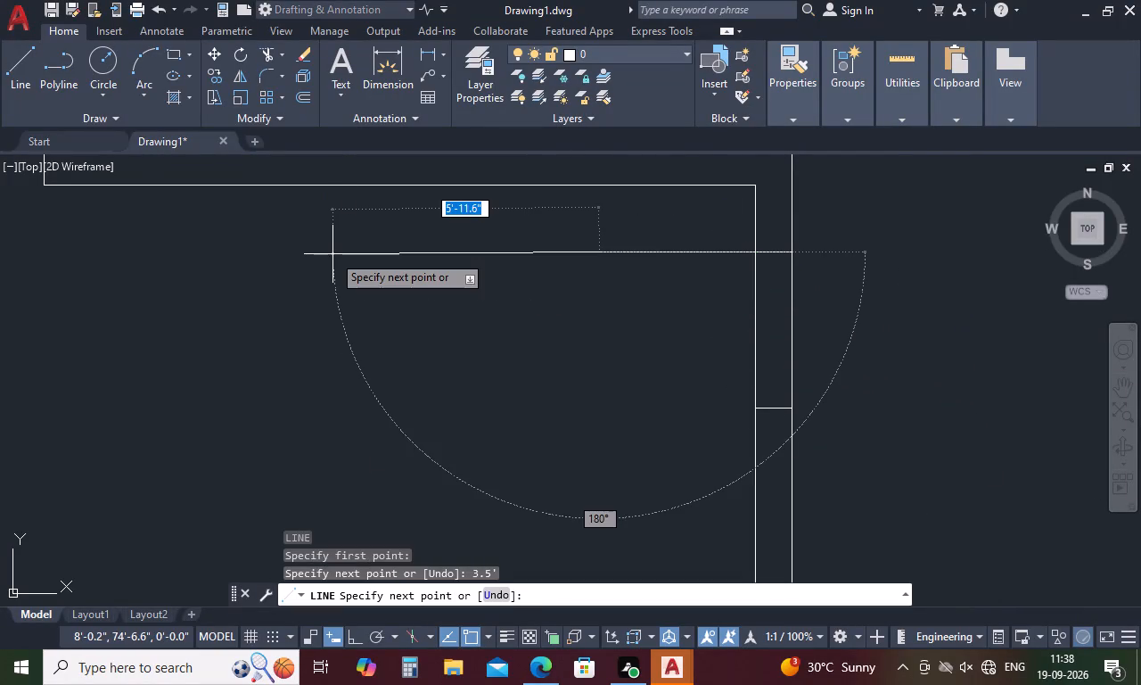
pyautogui.press('Escape')
pyautogui.press('o')
pyautogui.press('space')
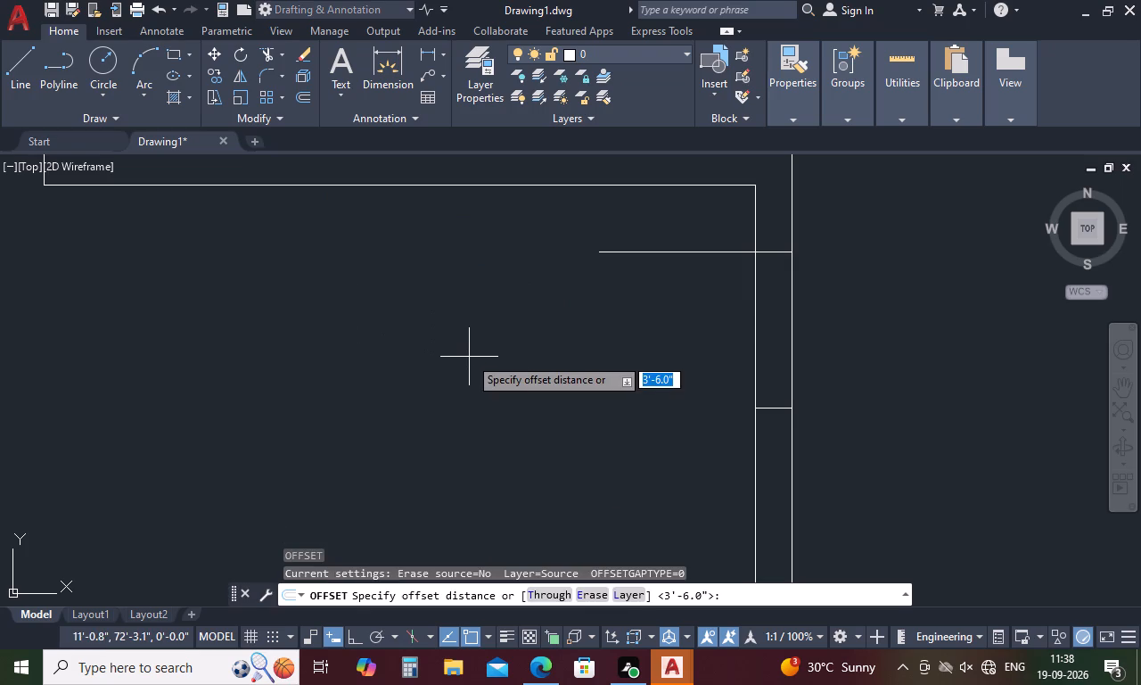
pyautogui.write('1')
pyautogui.press('space')
pyautogui.click(628, 252)
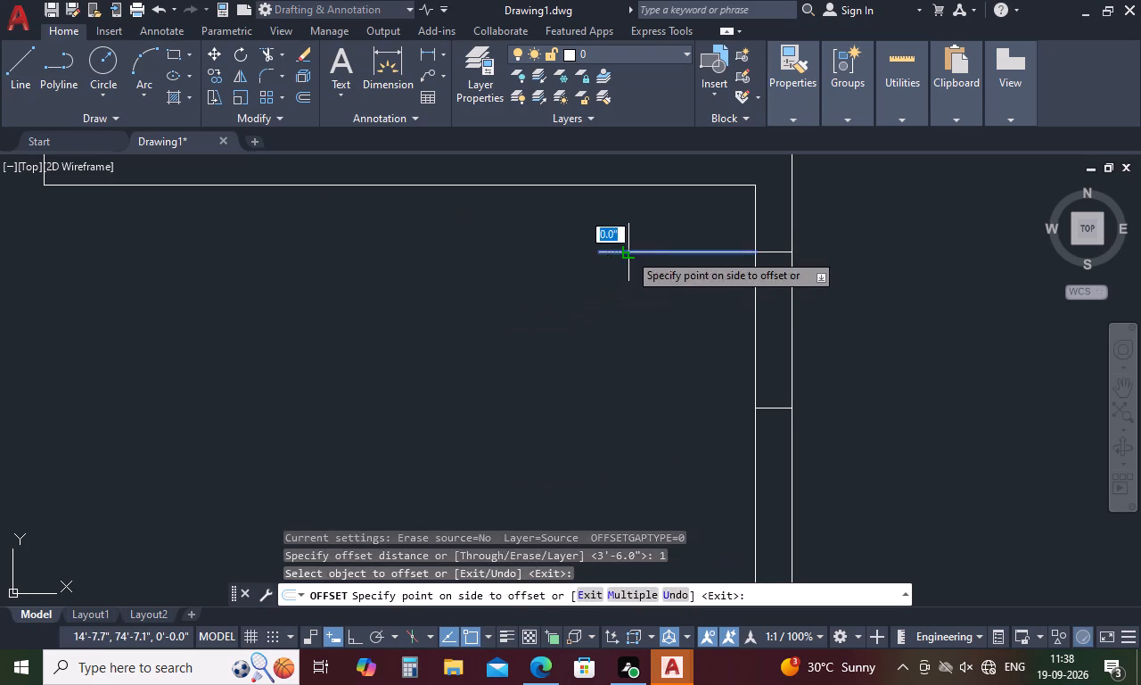
pyautogui.click(622, 323)
pyautogui.press('space')
# Draw the east door's swing arc through the west ends of both leaf lines to the south jamb's inner end.
pyautogui.press('a')
pyautogui.press('space')
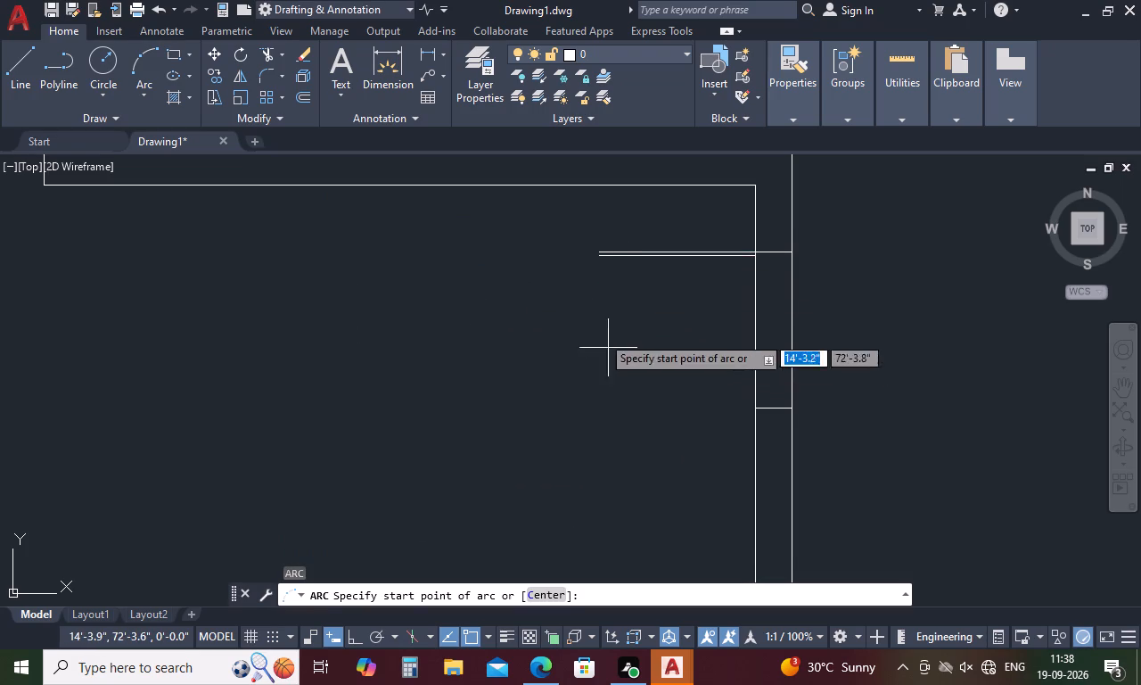
pyautogui.scroll(4, 593, 244)
pyautogui.click(618, 296)
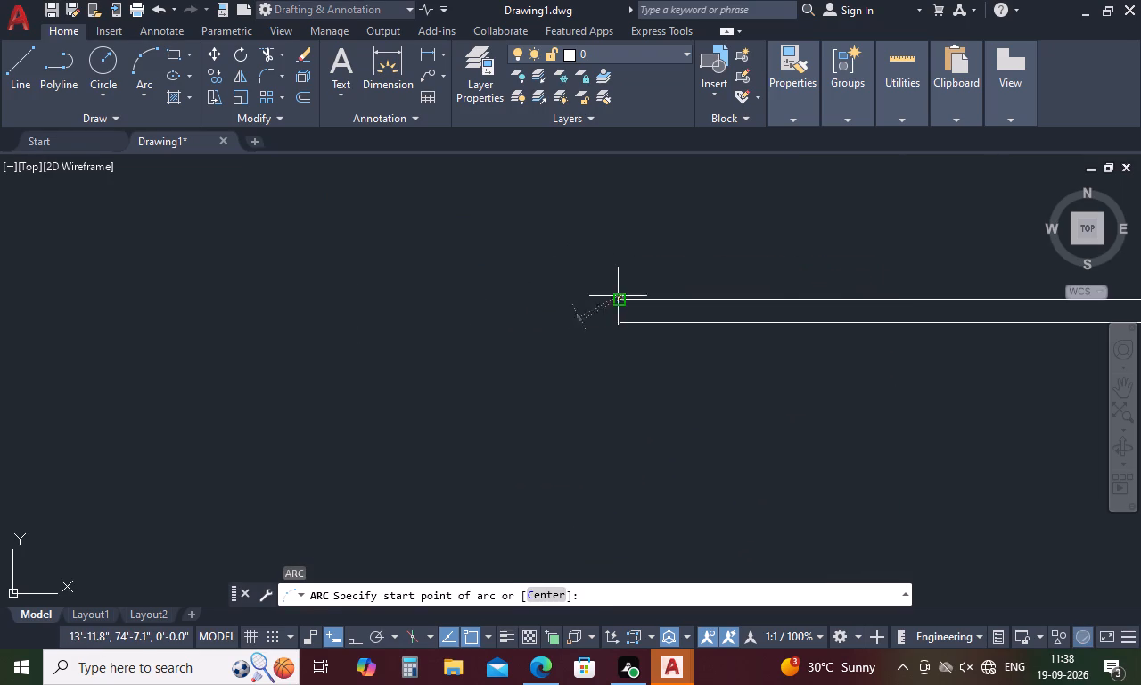
pyautogui.click(620, 327)
pyautogui.scroll(-4, 620, 327)
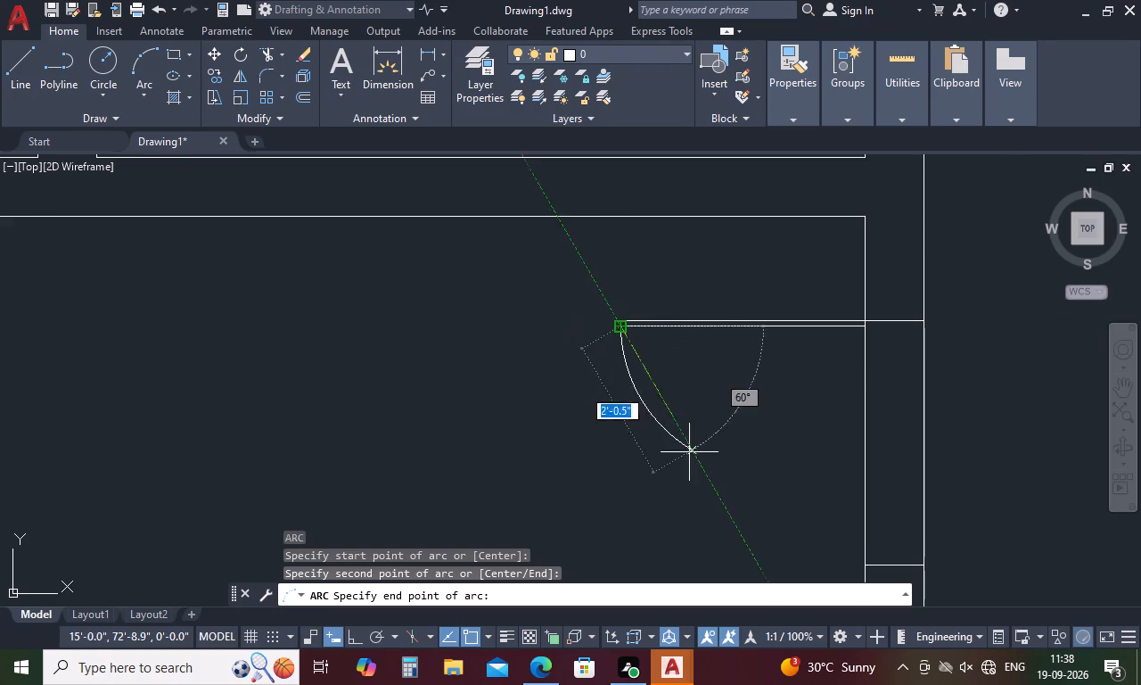
pyautogui.click(862, 561)
pyautogui.press('space')
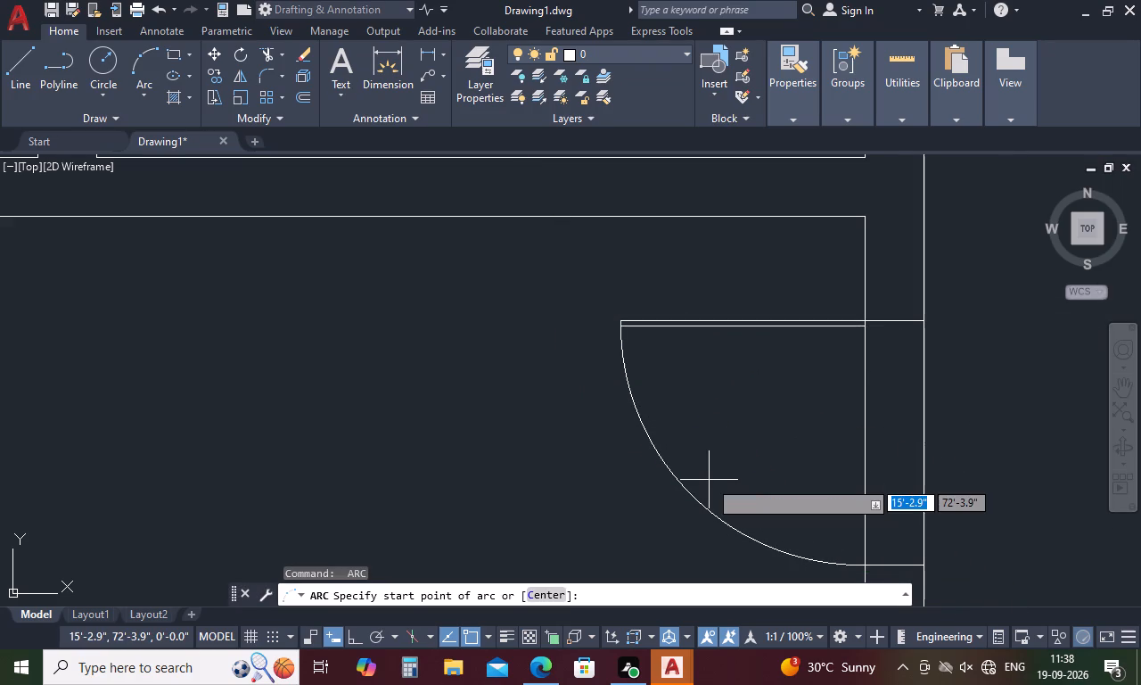
# Trim both east exterior wall lines between the two jambs to open the doorway.
pyautogui.write('tr')
pyautogui.press('space')
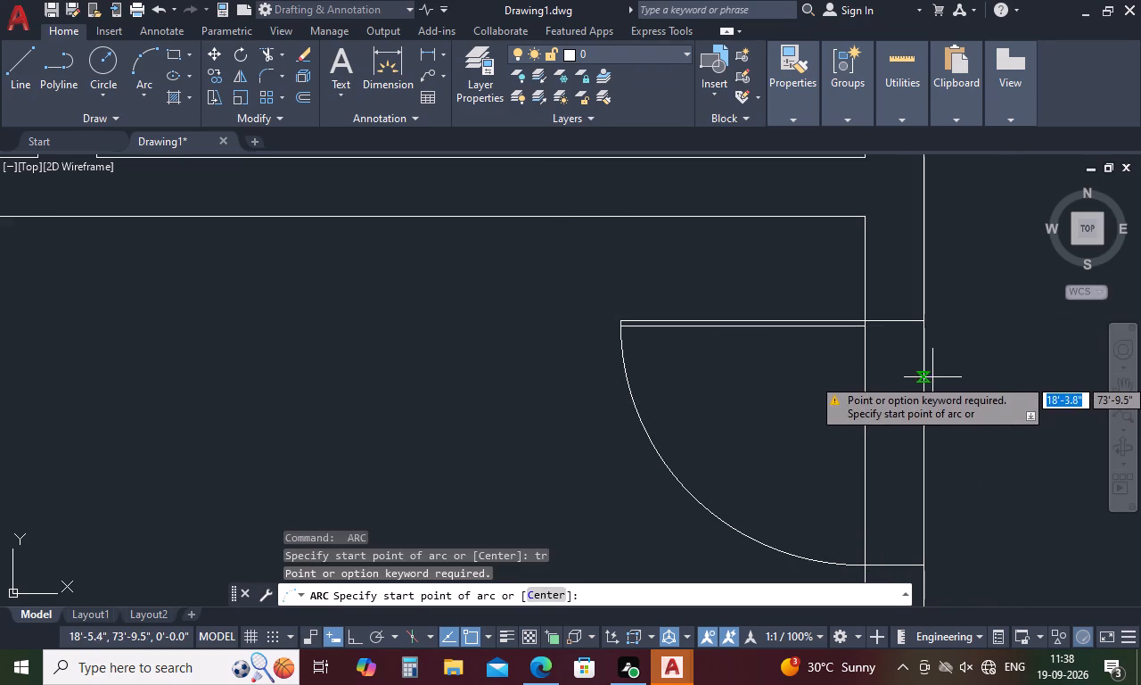
pyautogui.press('Escape')
pyautogui.press('Escape')
pyautogui.press('t')
pyautogui.write('r')
pyautogui.press('space')
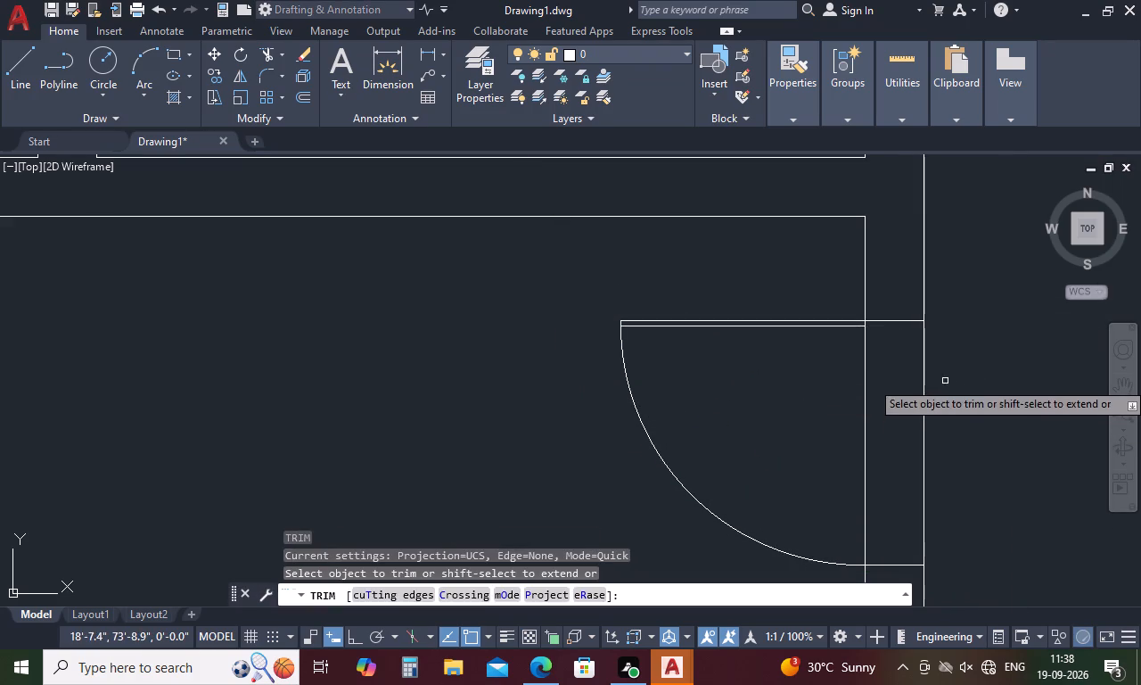
pyautogui.moveTo(945, 381); pyautogui.dragTo(854, 452)
pyautogui.scroll(-5, 787, 379)
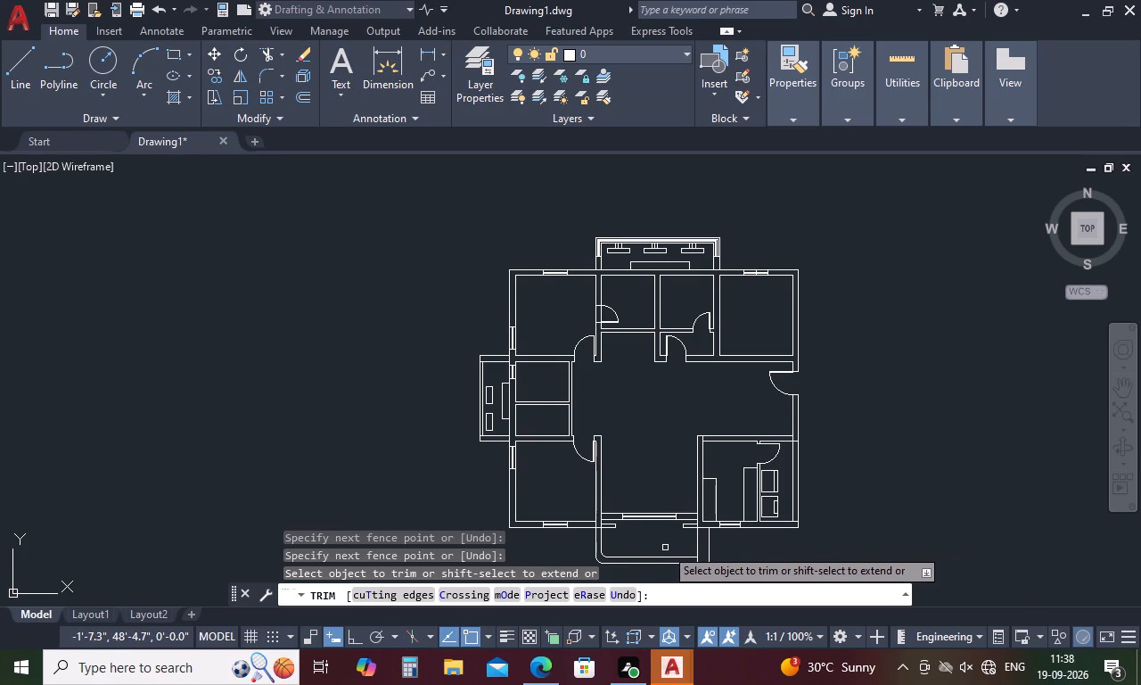
pyautogui.scroll(2, 685, 536)
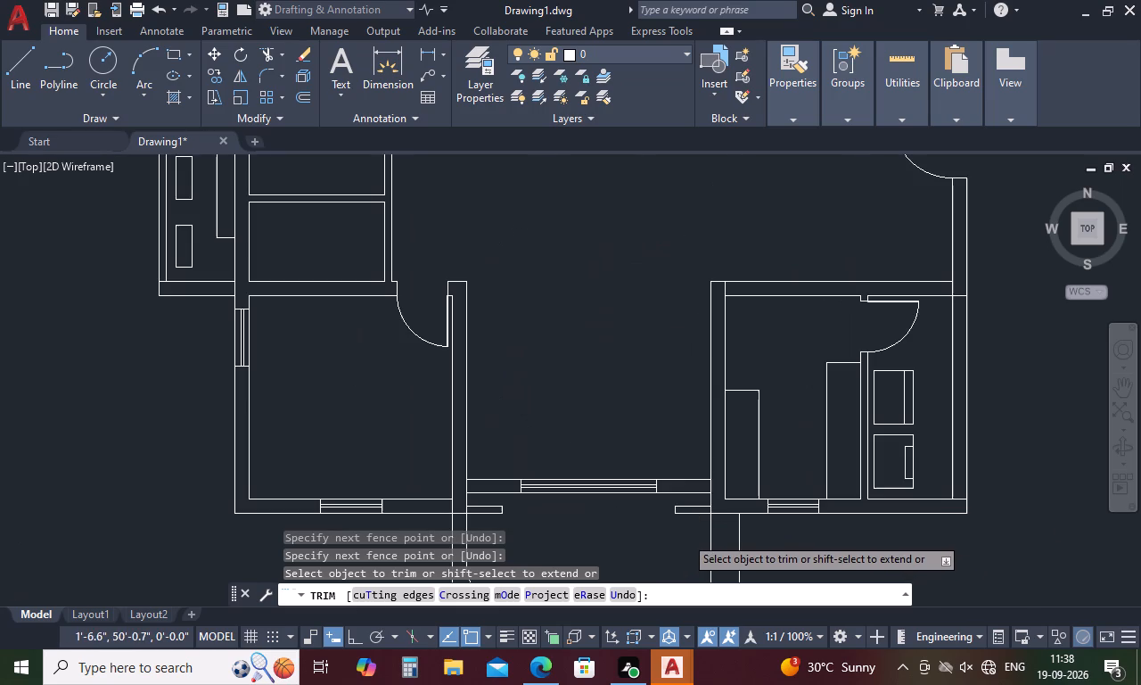
pyautogui.press('Escape')
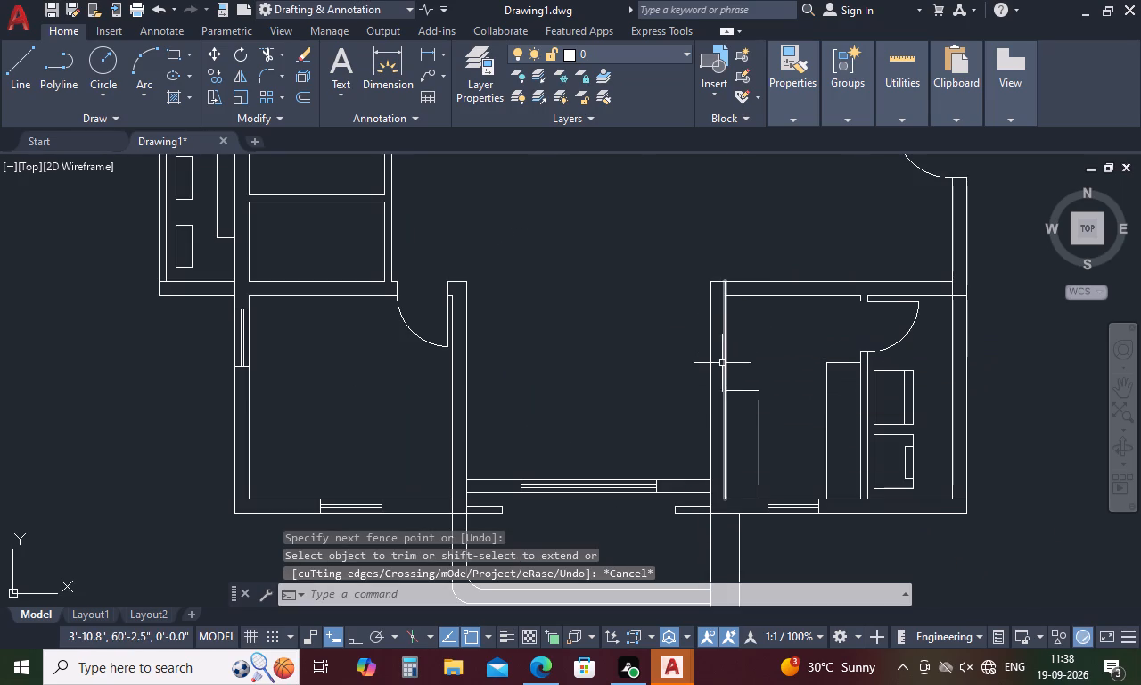
# Extend the inner line of the south-east room's north wall west to the outer face of its west wall.
pyautogui.press('e')
pyautogui.write('x')
pyautogui.press('space')
pyautogui.click(741, 297)
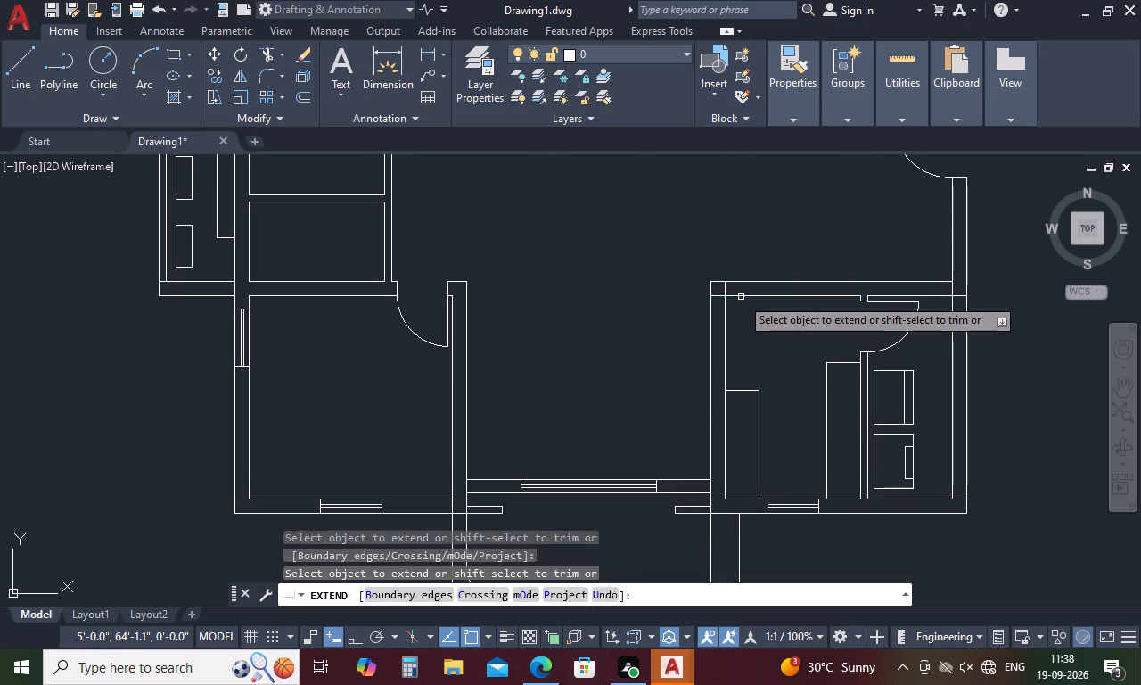
pyautogui.press('space')
# Draw a jamb line across the south-east room's west wall, slightly north of the counter along that wall.
pyautogui.write('l')
pyautogui.press('space')
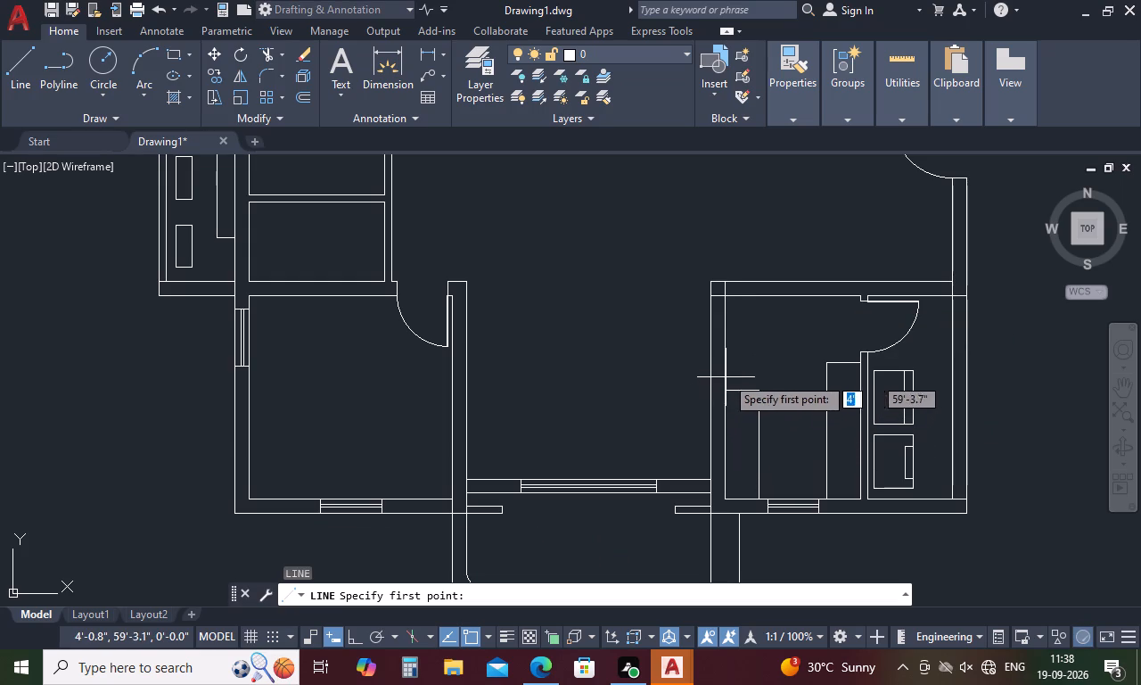
pyautogui.click(726, 359)
pyautogui.click(711, 360)
pyautogui.press('space')
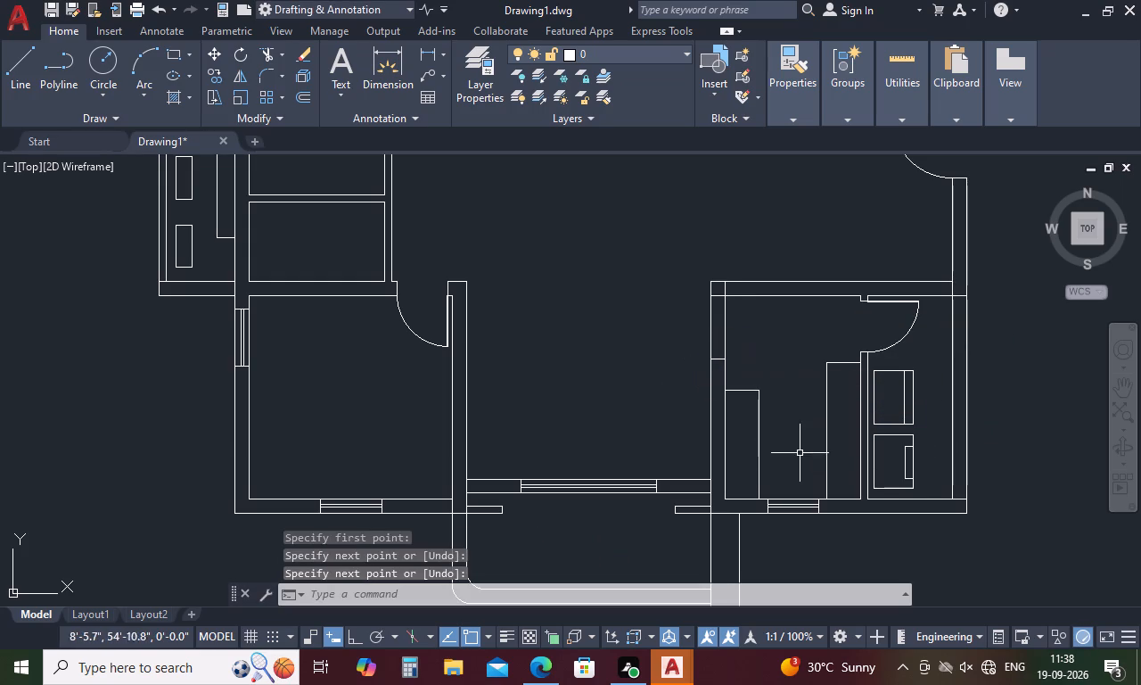
# Trim the south-east room's west wall lines between the new jamb and the north wall, including the leftover piece inside the corner.
pyautogui.press('t')
pyautogui.write('r')
pyautogui.press('space')
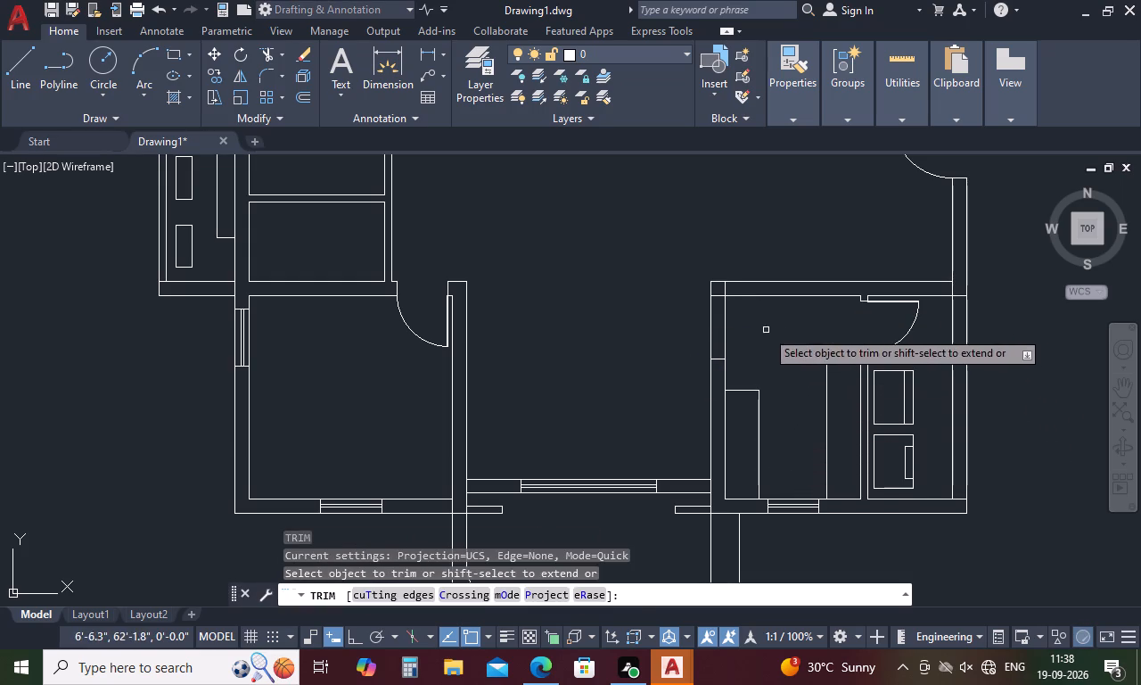
pyautogui.moveTo(766, 330); pyautogui.dragTo(677, 337)
pyautogui.scroll(3, 723, 285)
pyautogui.moveTo(725, 286); pyautogui.dragTo(721, 290)
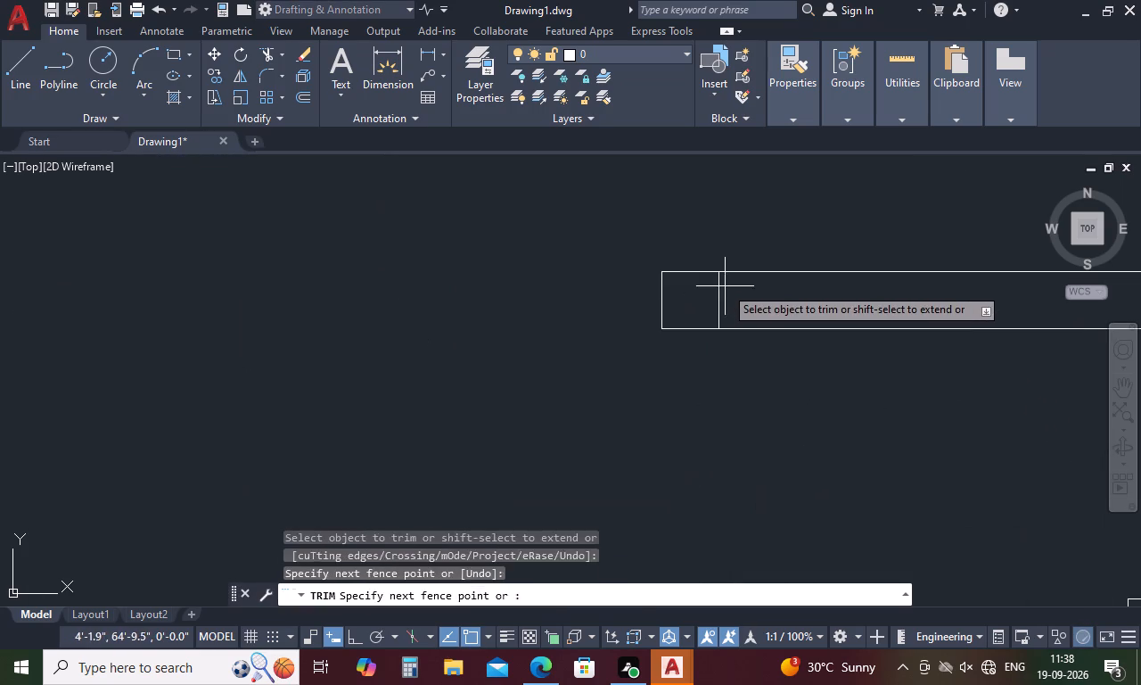
pyautogui.moveTo(721, 290); pyautogui.dragTo(702, 306)
pyautogui.scroll(-6, 705, 302)
pyautogui.press('Escape')
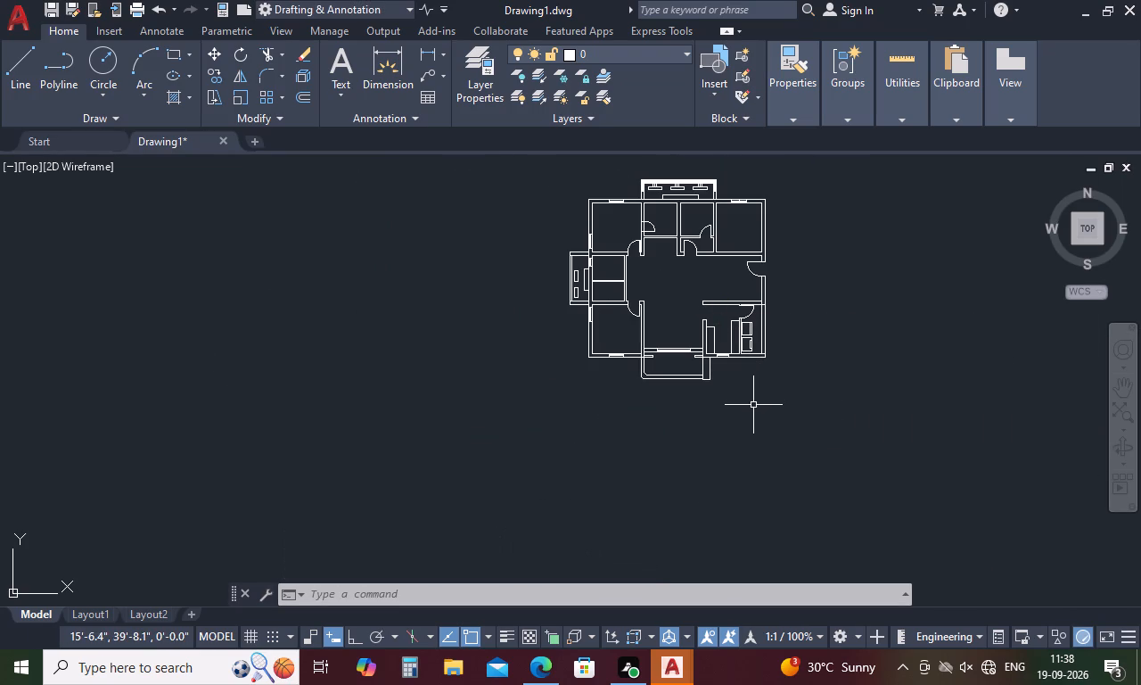
pyautogui.press('Escape')
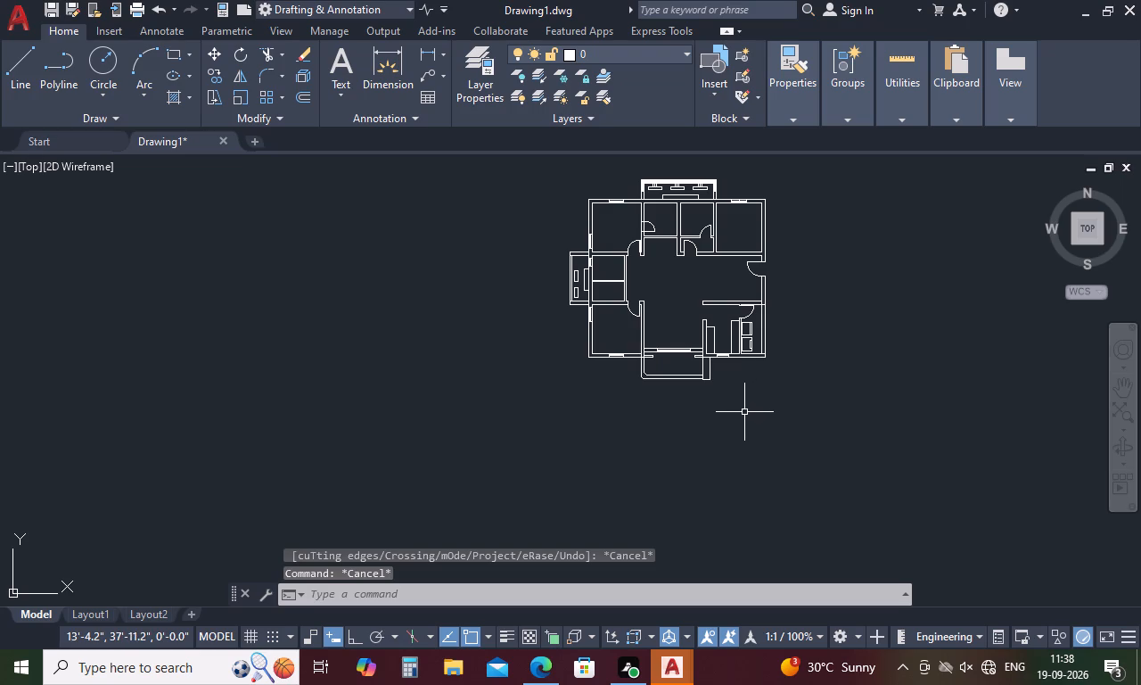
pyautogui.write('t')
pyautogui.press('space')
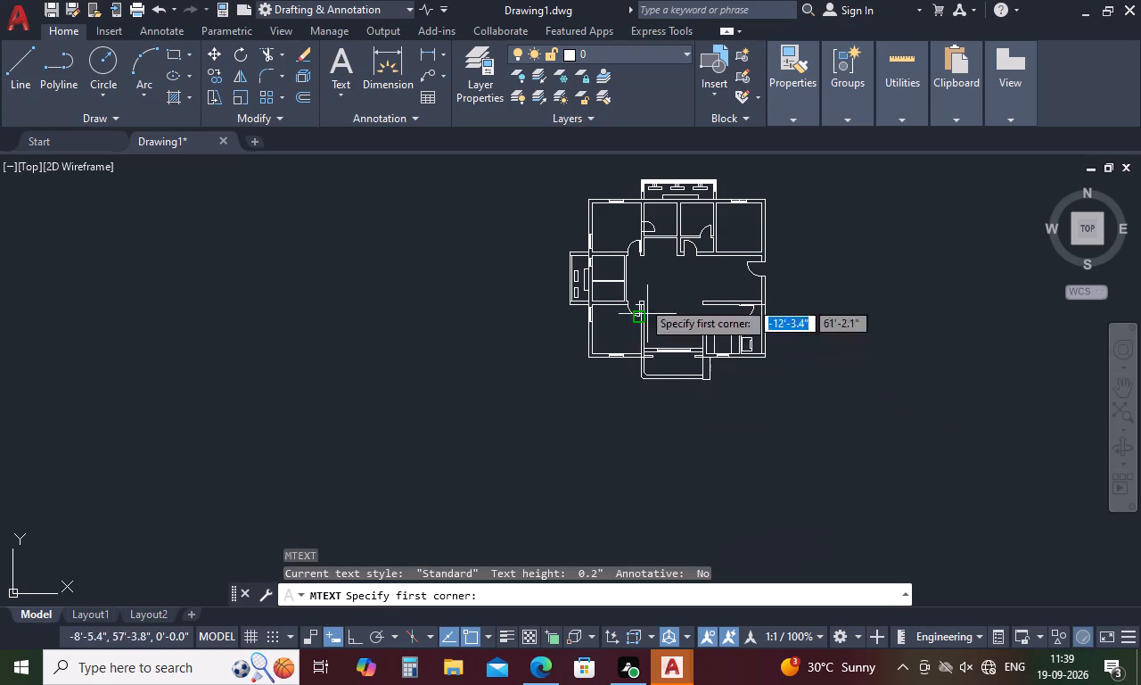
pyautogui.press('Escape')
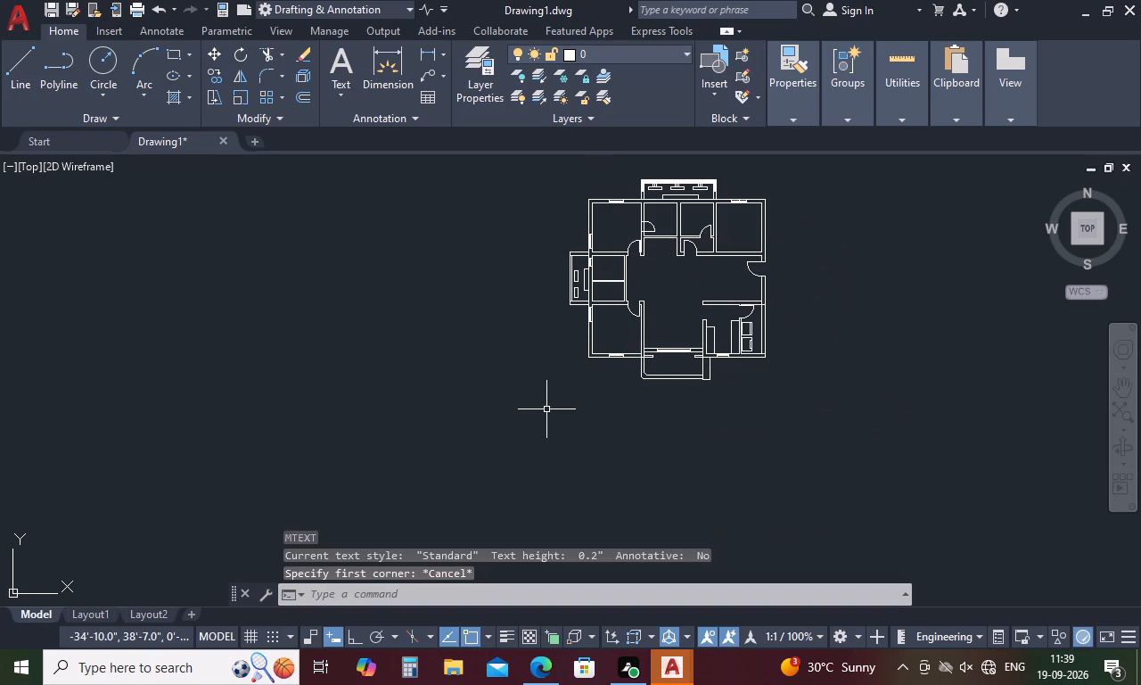
# Insert the Bed - Queen, Dining Set - 36 x 72 in. and Chair - Desk blocks from Home - Space Planner east of the plan.
pyautogui.hotkey('ctrl', '2')
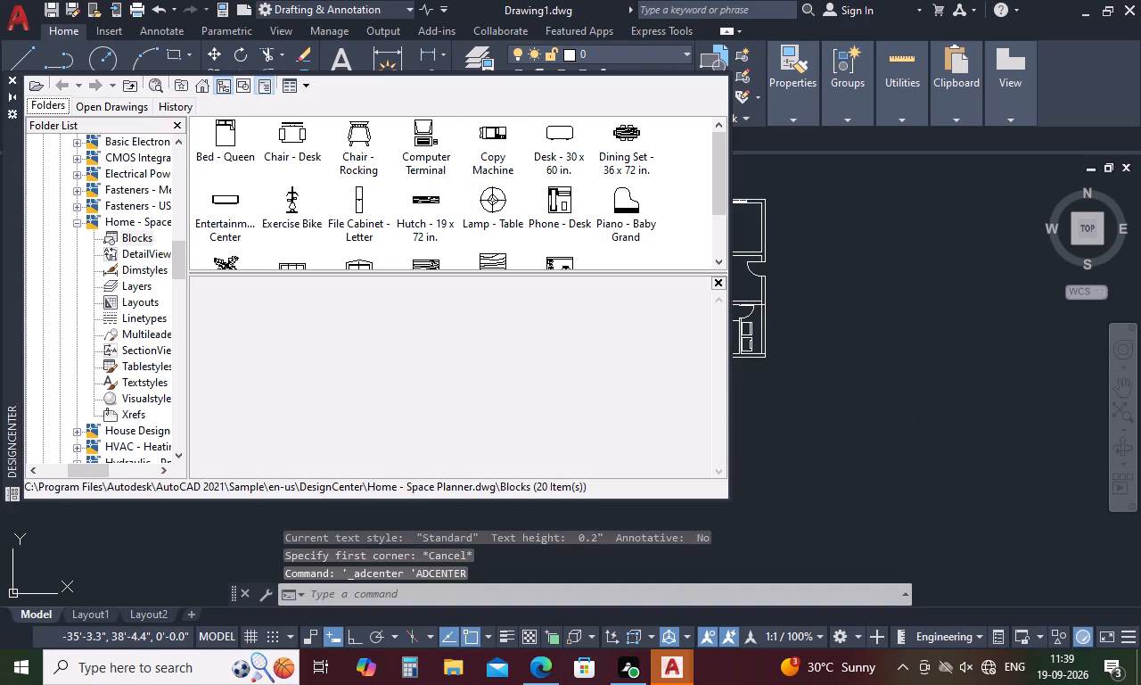
pyautogui.moveTo(215, 137); pyautogui.dragTo(941, 329)
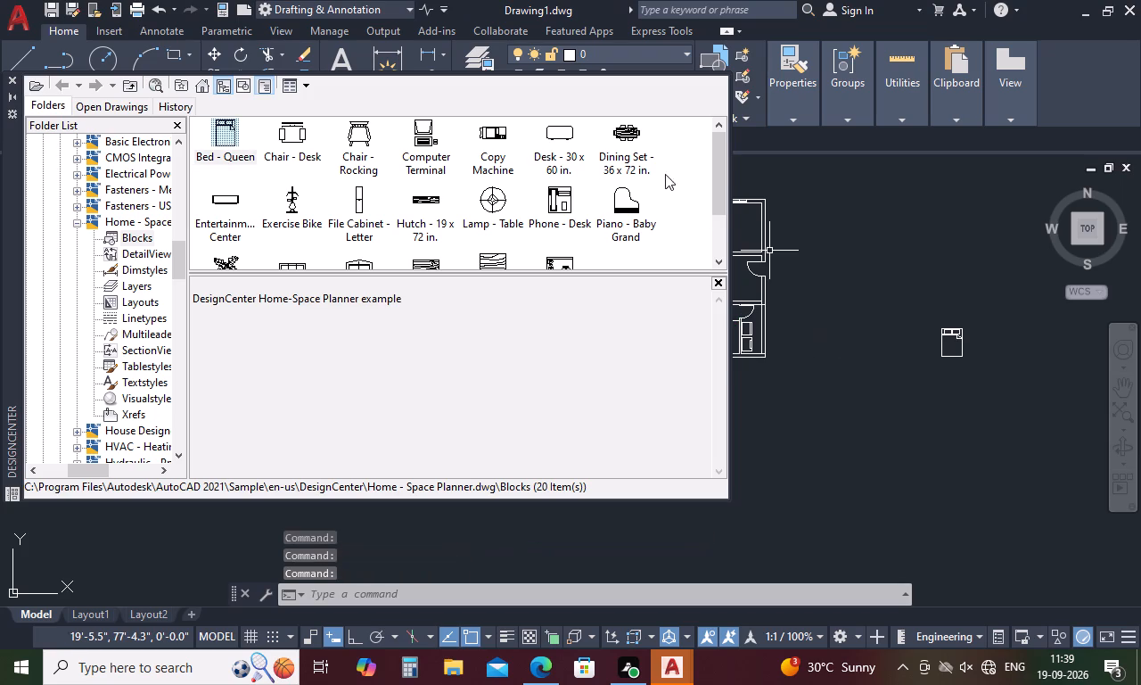
pyautogui.moveTo(622, 137); pyautogui.dragTo(923, 246)
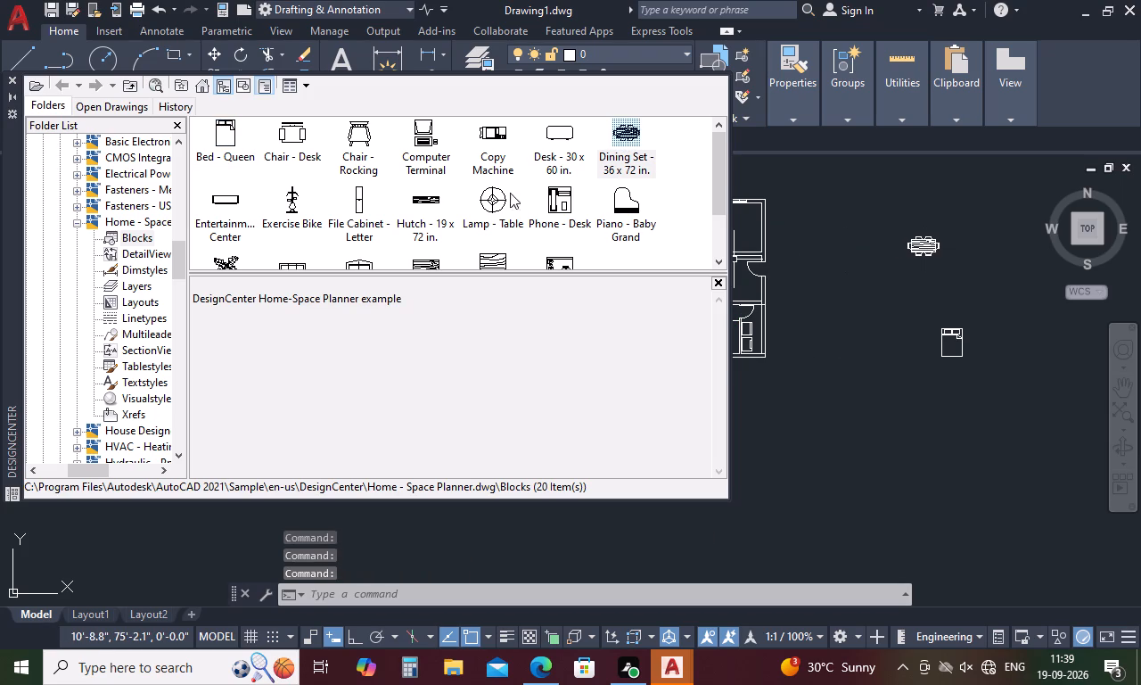
pyautogui.moveTo(299, 133); pyautogui.dragTo(393, 181)
pyautogui.moveTo(393, 181); pyautogui.dragTo(845, 214)
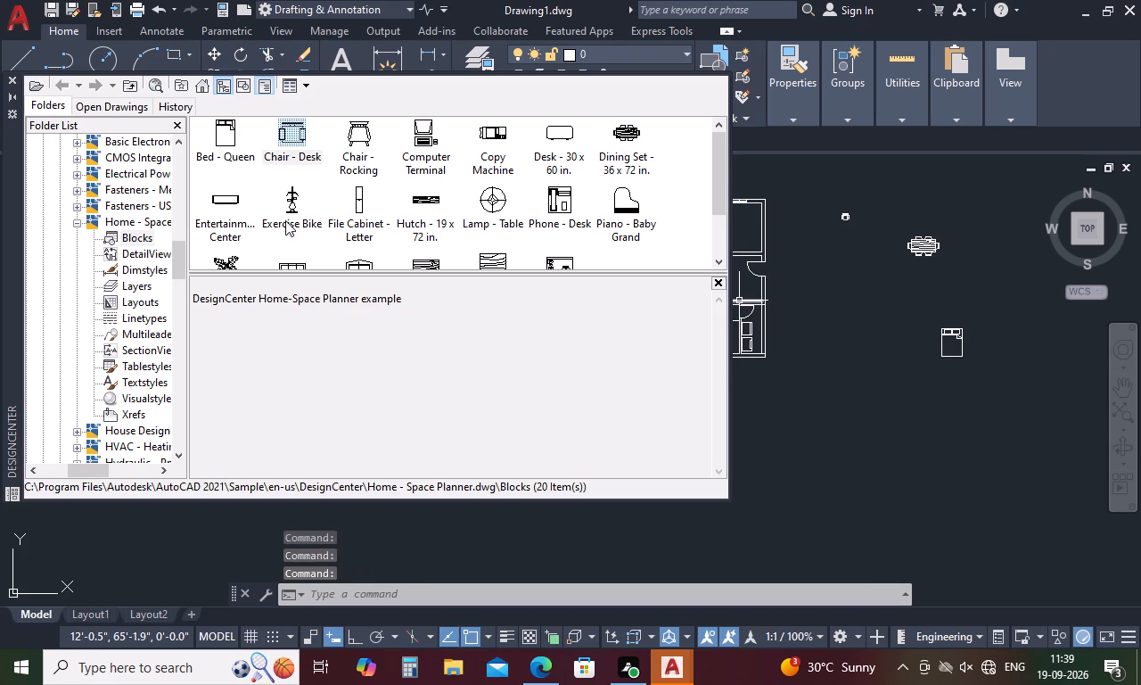
# Insert both roundback sofas, the 60 x 30 in. rectangular woodgrain table and the Lamp - Table block from Home - Space Planner east of the plan.
pyautogui.scroll(-1, 327, 220)
pyautogui.moveTo(291, 189); pyautogui.dragTo(597, 268)
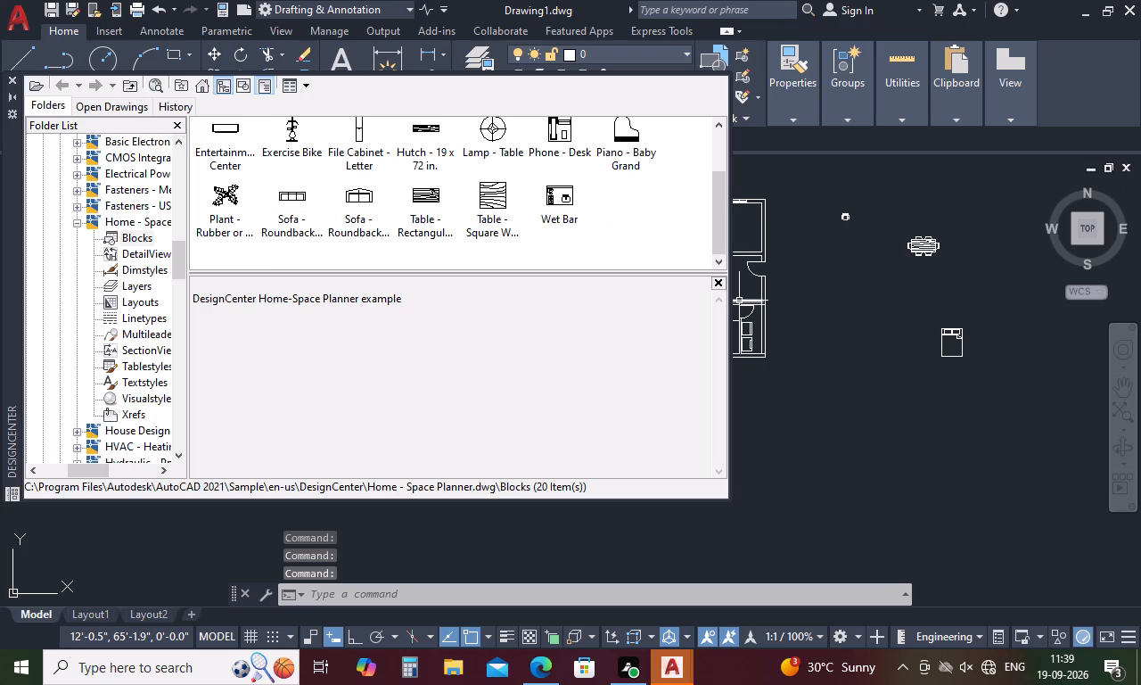
pyautogui.moveTo(597, 268); pyautogui.dragTo(861, 275)
pyautogui.moveTo(362, 186); pyautogui.dragTo(677, 297)
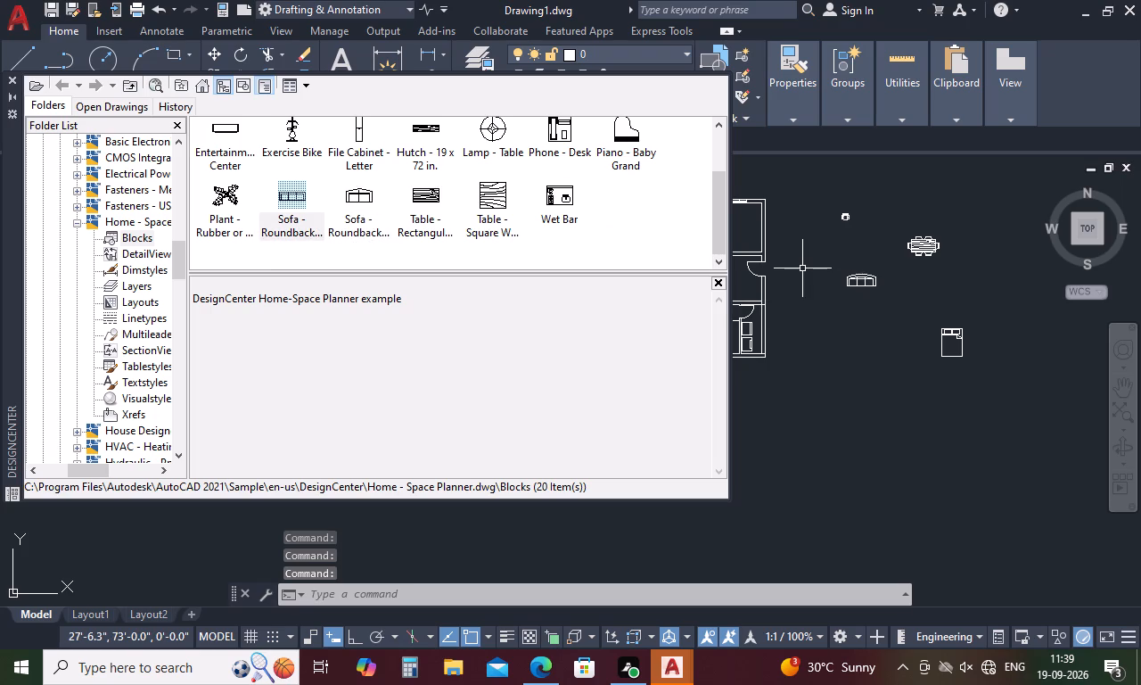
pyautogui.moveTo(677, 297); pyautogui.dragTo(879, 351)
pyautogui.moveTo(429, 190); pyautogui.dragTo(719, 337)
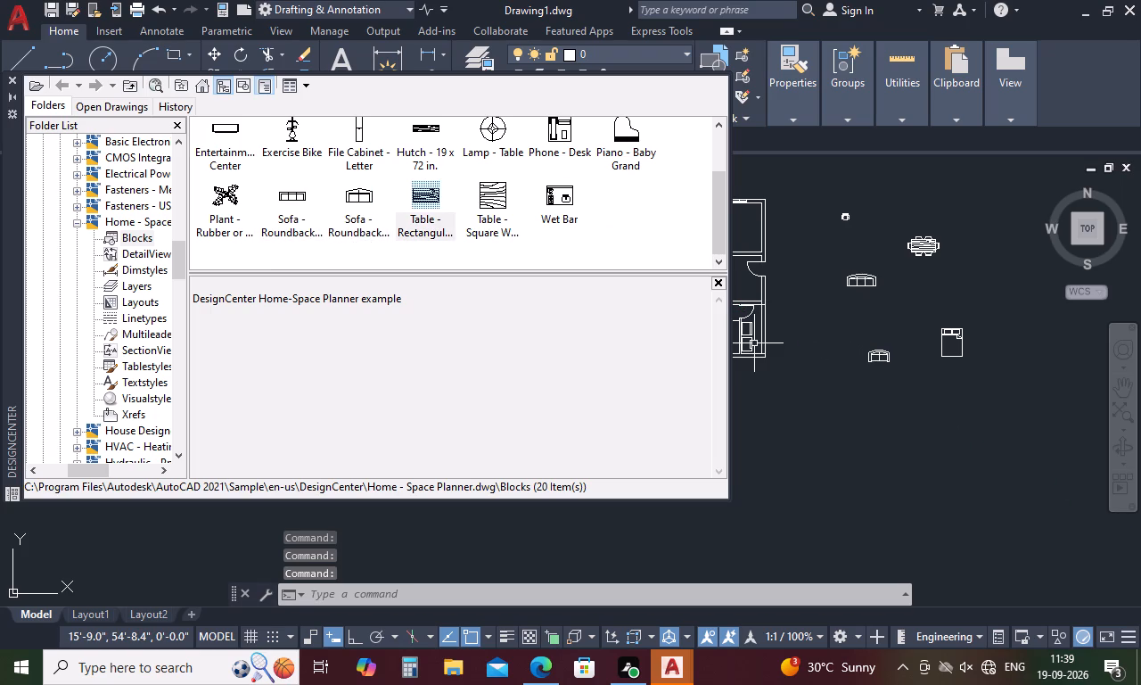
pyautogui.moveTo(719, 337); pyautogui.dragTo(879, 392)
pyautogui.scroll(1, 415, 231)
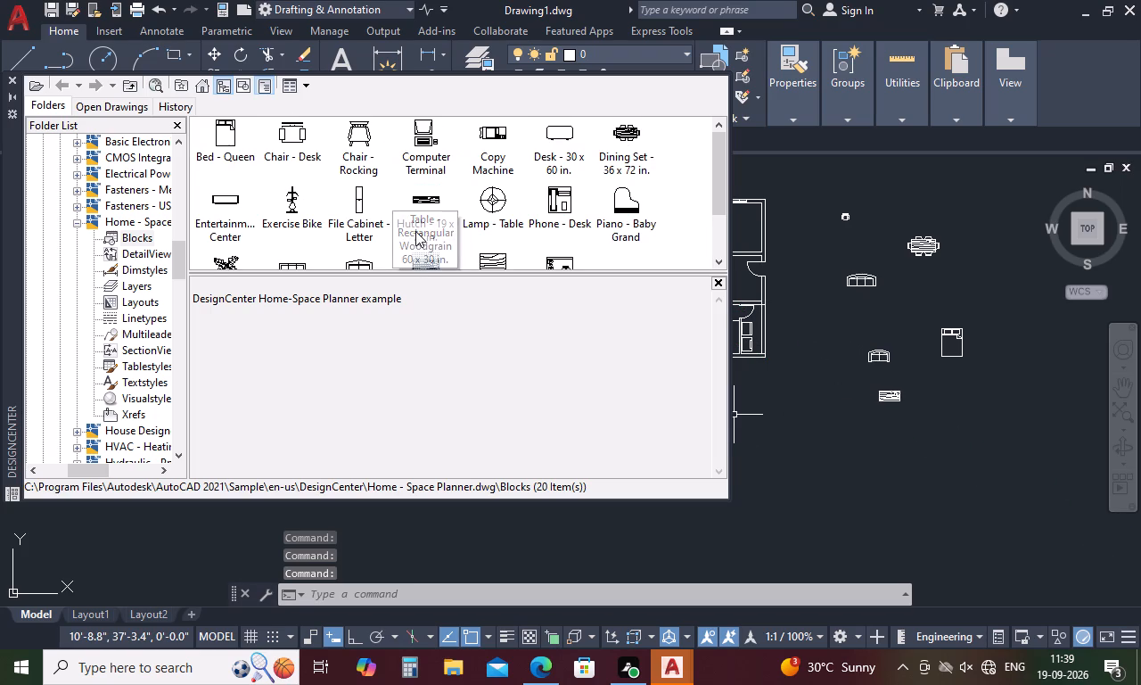
pyautogui.moveTo(484, 198); pyautogui.dragTo(811, 282)
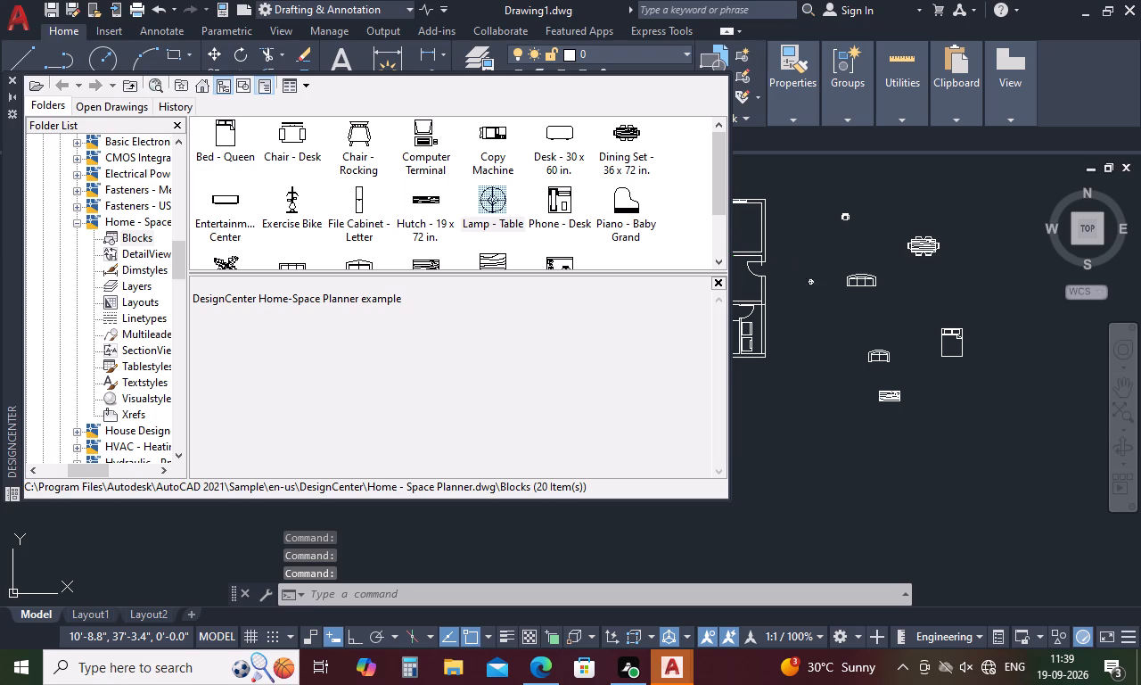
pyautogui.moveTo(811, 282); pyautogui.dragTo(869, 309)
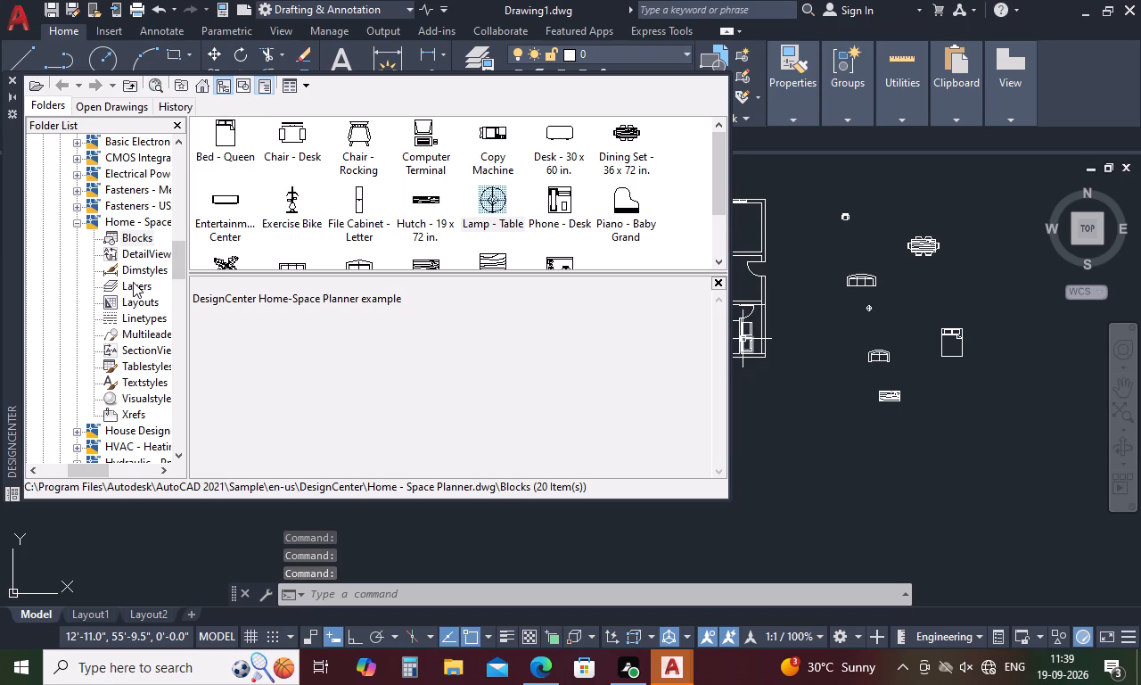
# Insert the Toilet - top and Sink - Oval top blocks from House Designer.dwg in the empty area south-east of the plan.
pyautogui.scroll(-1, 132, 288)
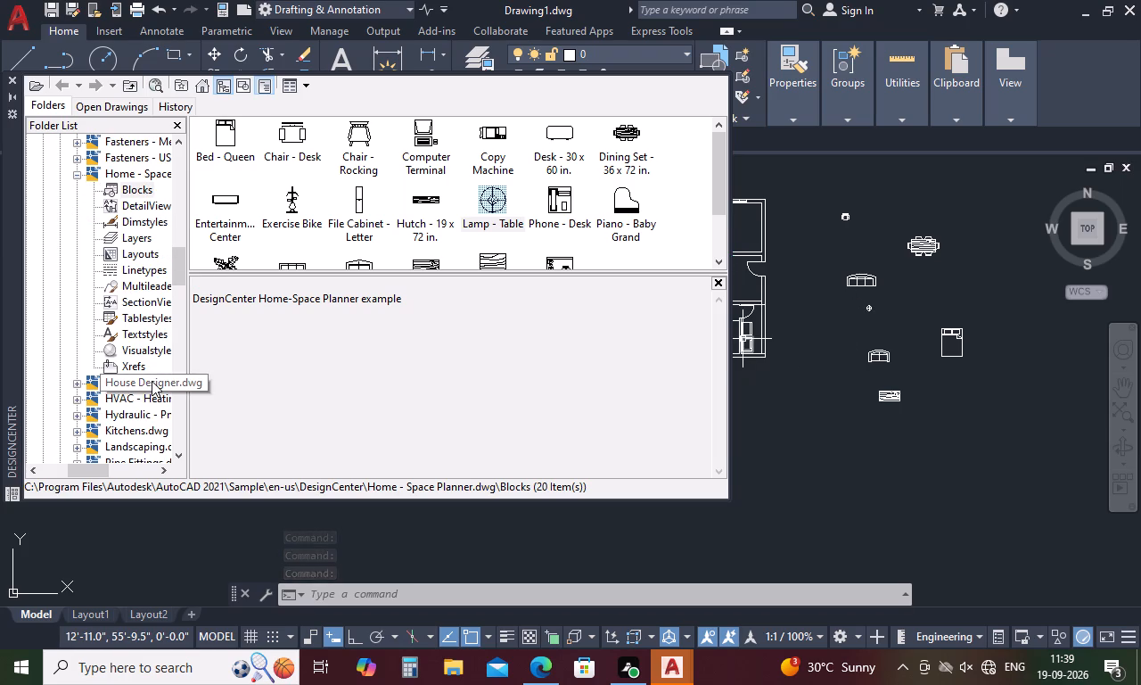
pyautogui.doubleClick(152, 381)
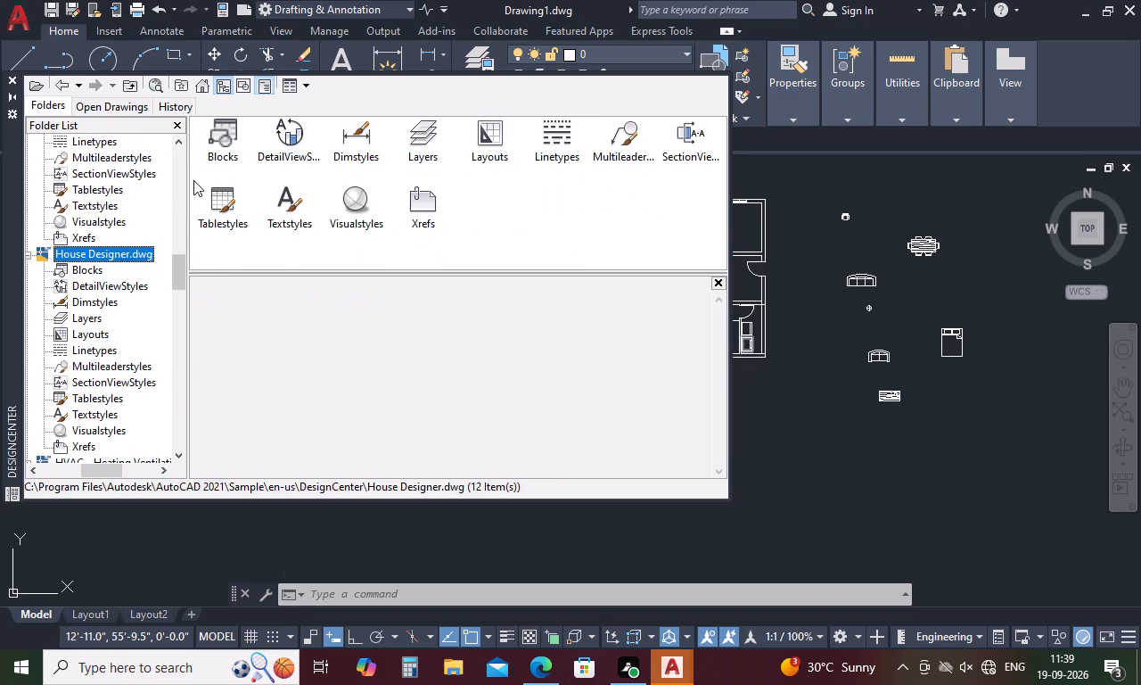
pyautogui.doubleClick(209, 153)
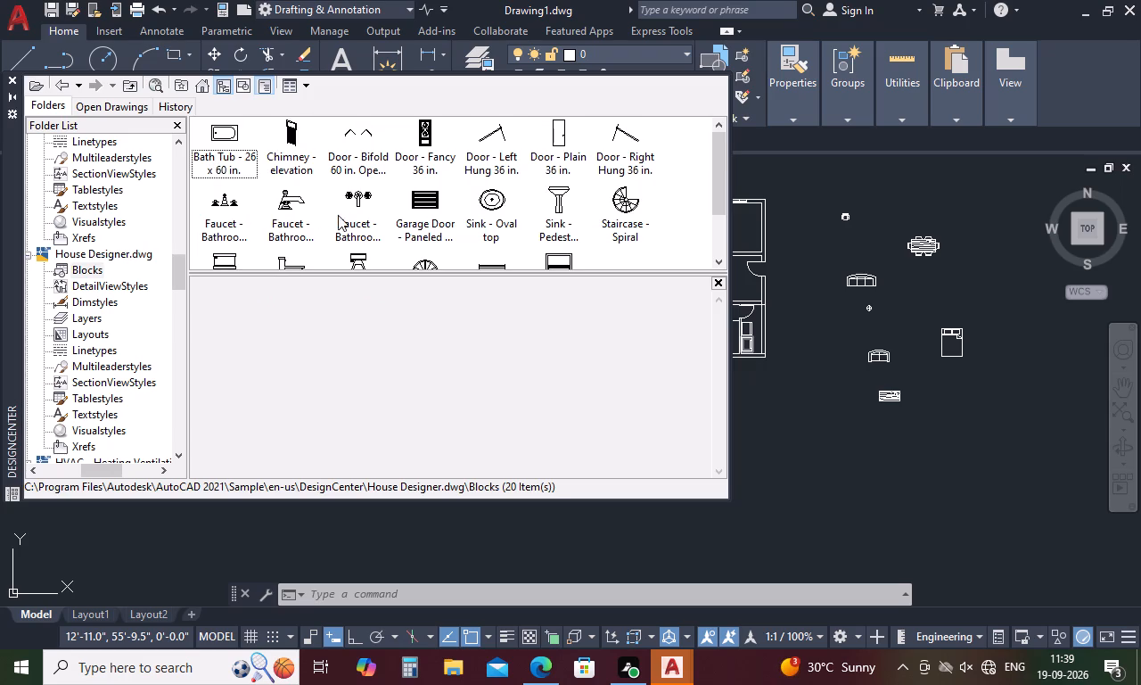
pyautogui.scroll(-2, 510, 212)
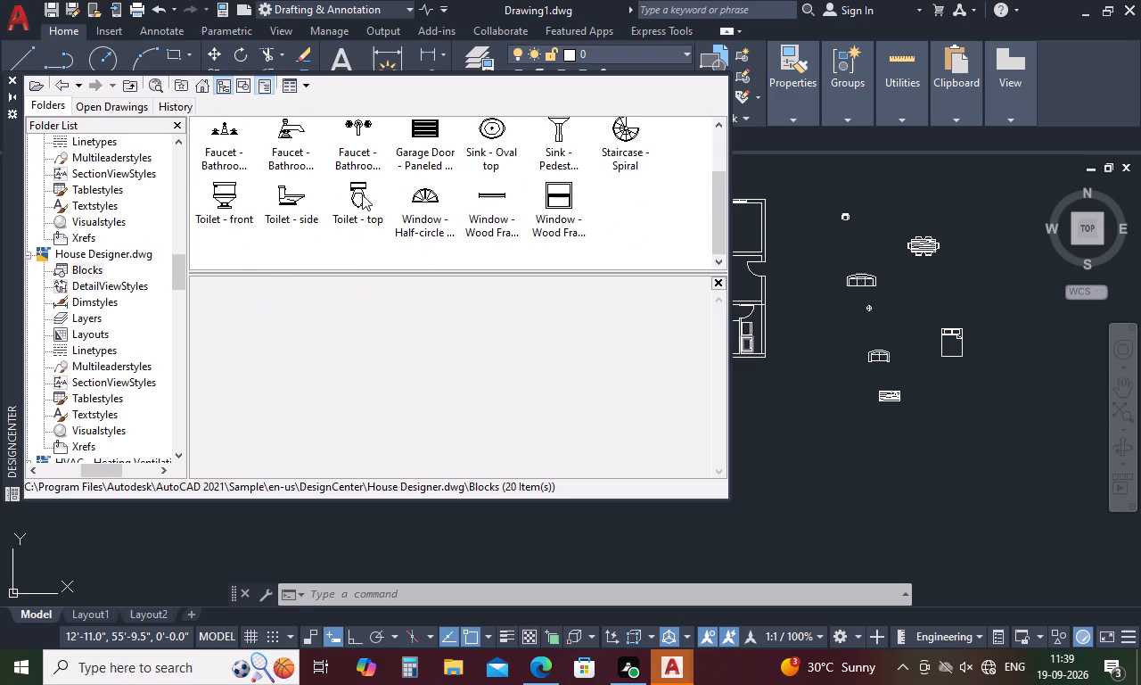
pyautogui.moveTo(359, 192); pyautogui.dragTo(810, 442)
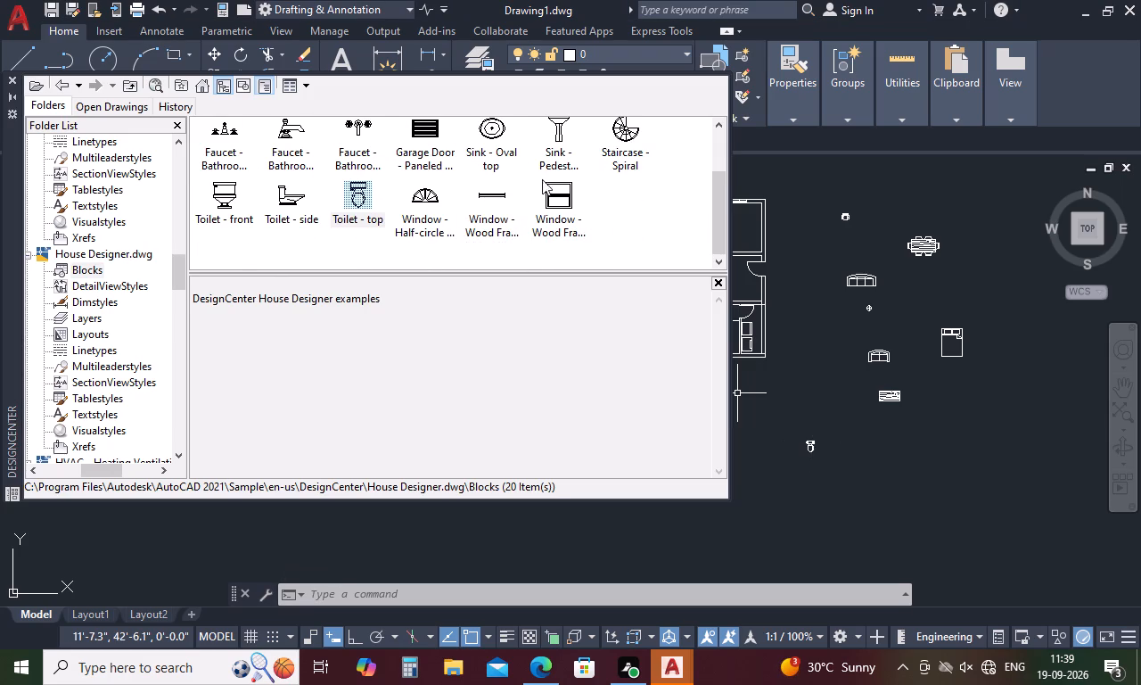
pyautogui.moveTo(488, 128); pyautogui.dragTo(829, 483)
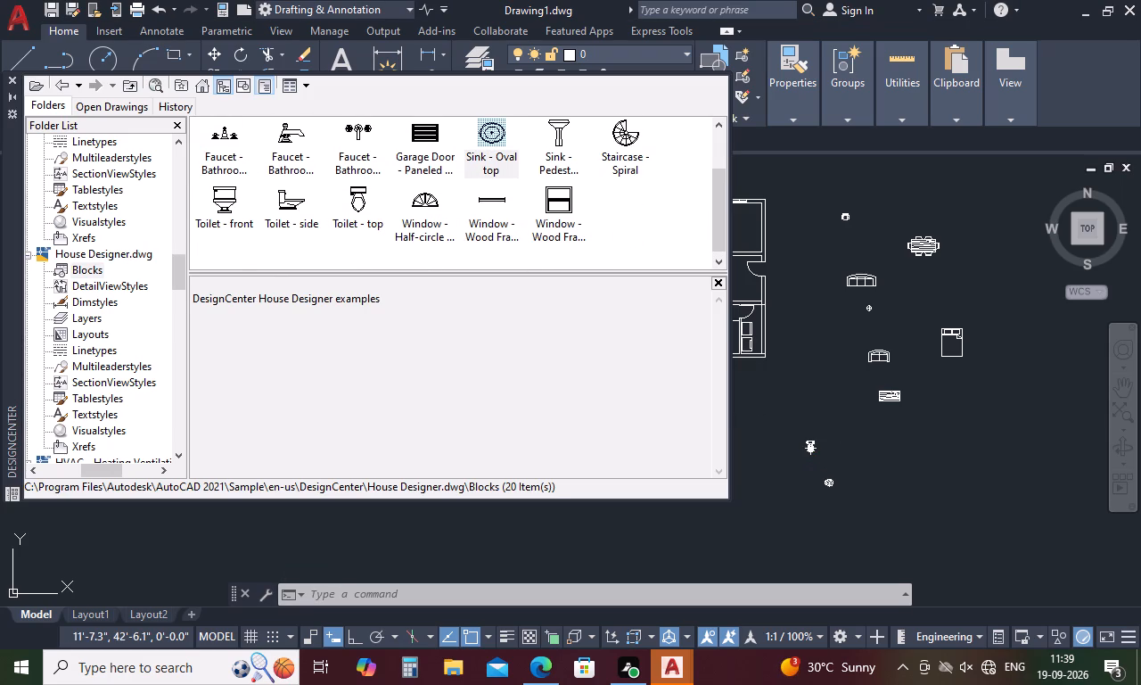
# Finish placing the Sink - Oval top block in the empty area south-east of the plan.
pyautogui.moveTo(829, 483); pyautogui.dragTo(849, 493)
# Insert the Microwave, Range-Oven - 30 in top and Sink-double - 36 in top blocks from Kitchens.dwg south-east of the plan.
pyautogui.scroll(2, 480, 206)
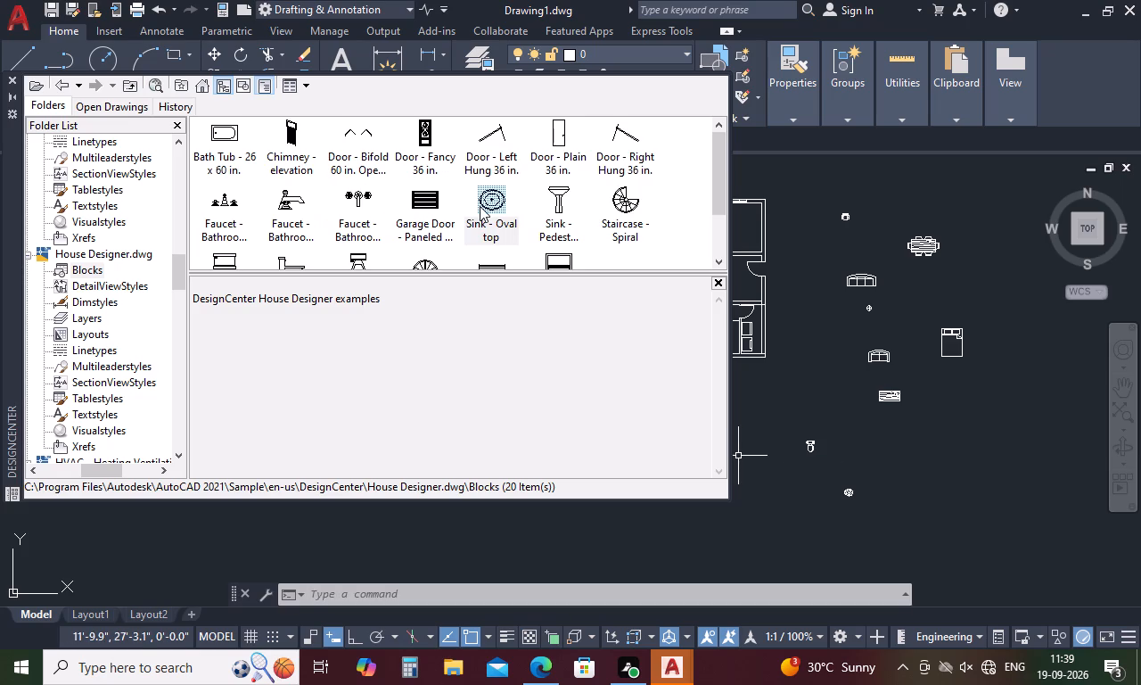
pyautogui.scroll(1, 480, 206)
pyautogui.scroll(-2, 116, 381)
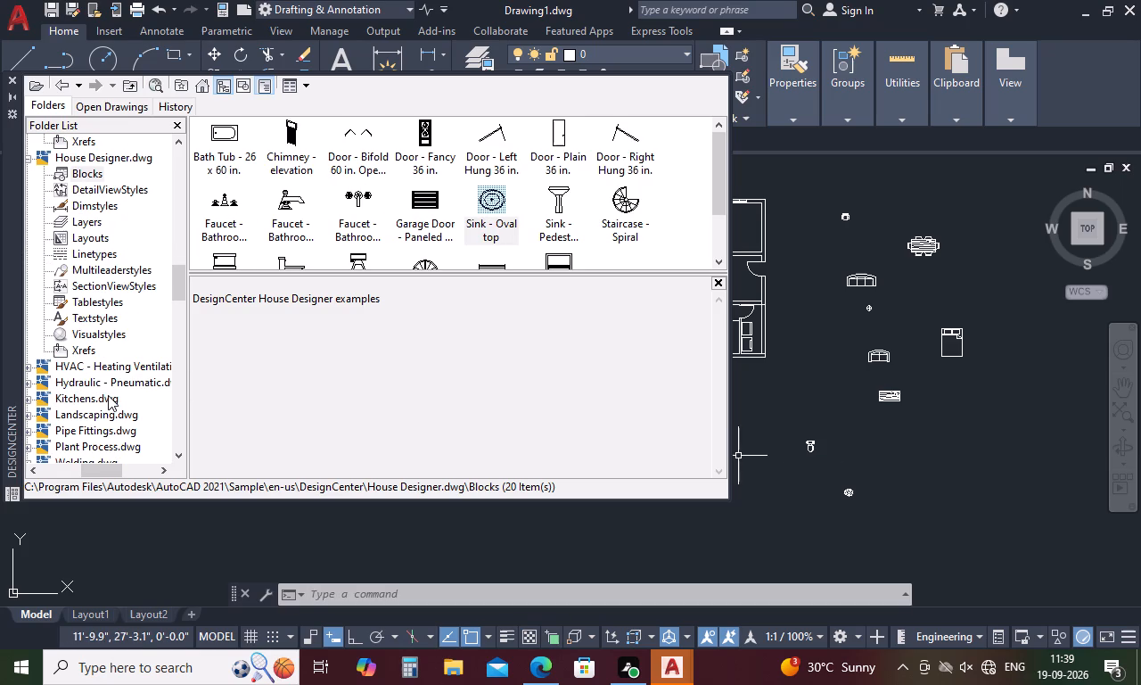
pyautogui.doubleClick(97, 399)
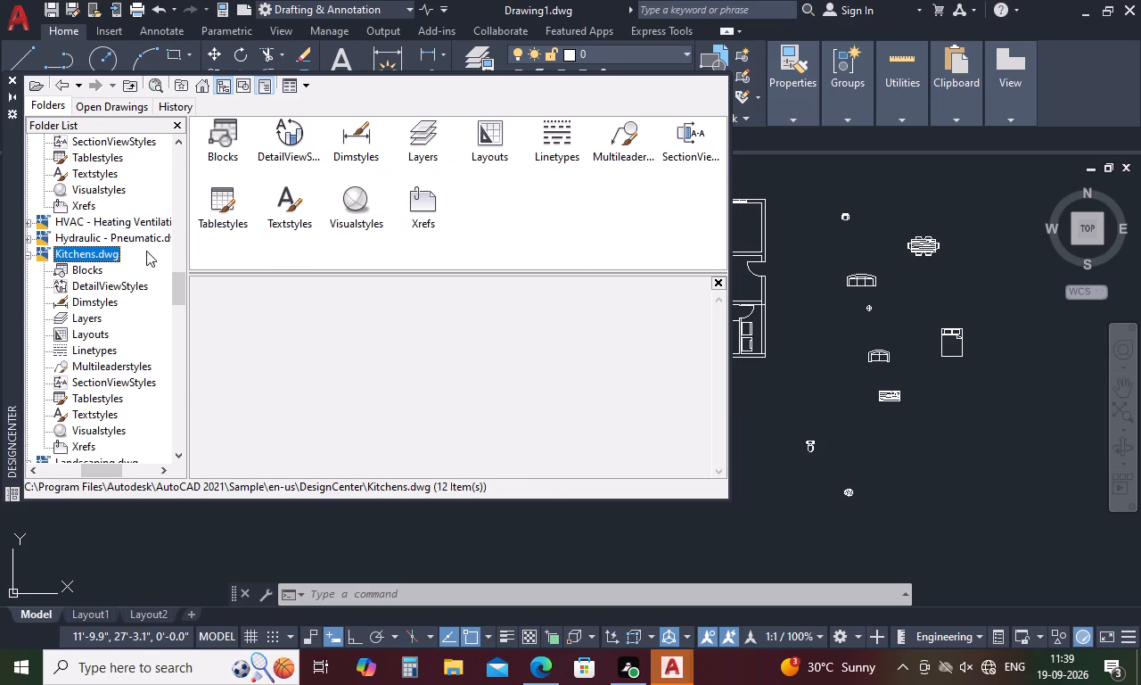
pyautogui.doubleClick(225, 132)
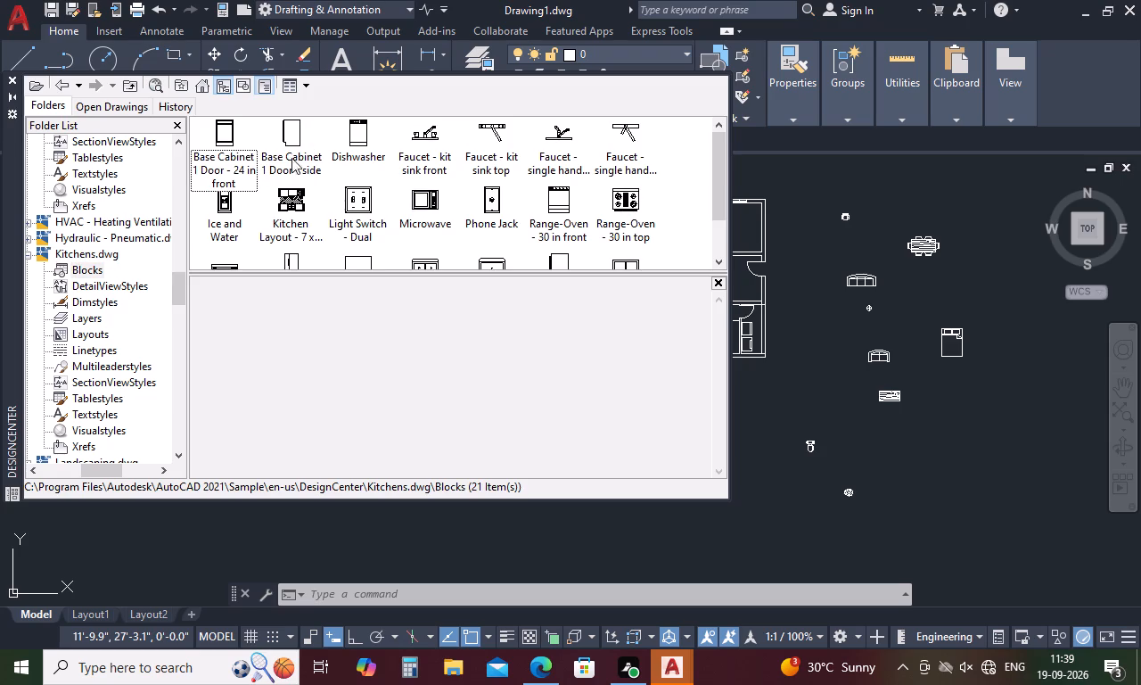
pyautogui.moveTo(421, 194); pyautogui.dragTo(817, 422)
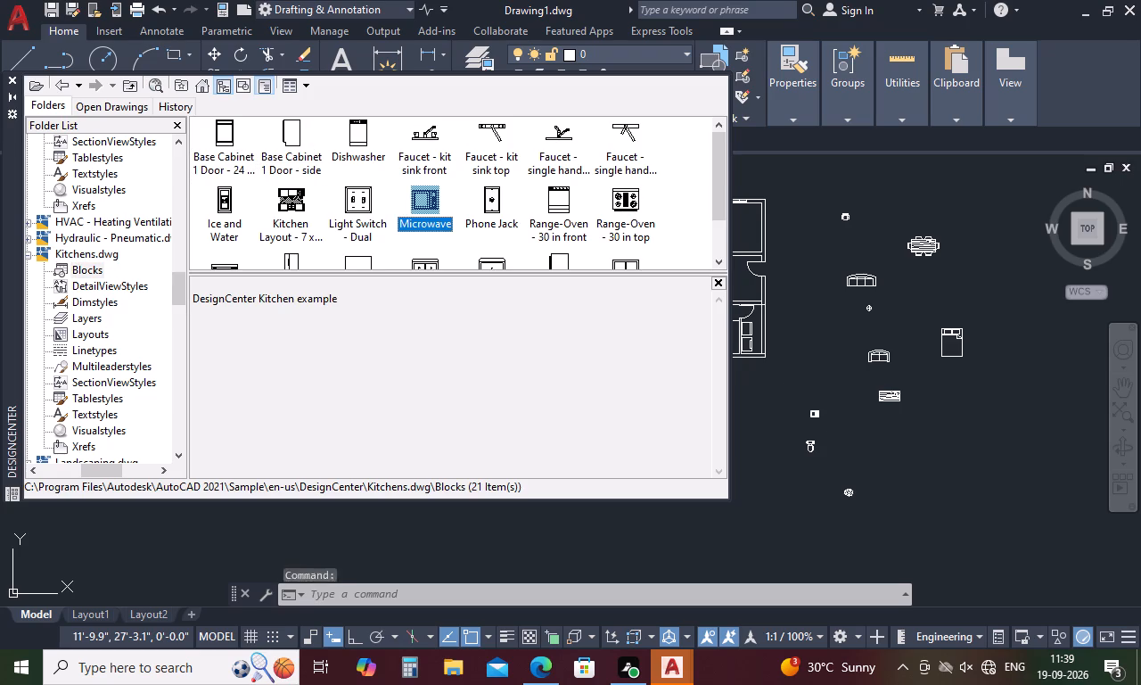
pyautogui.moveTo(817, 422); pyautogui.dragTo(844, 444)
pyautogui.moveTo(623, 203); pyautogui.dragTo(908, 467)
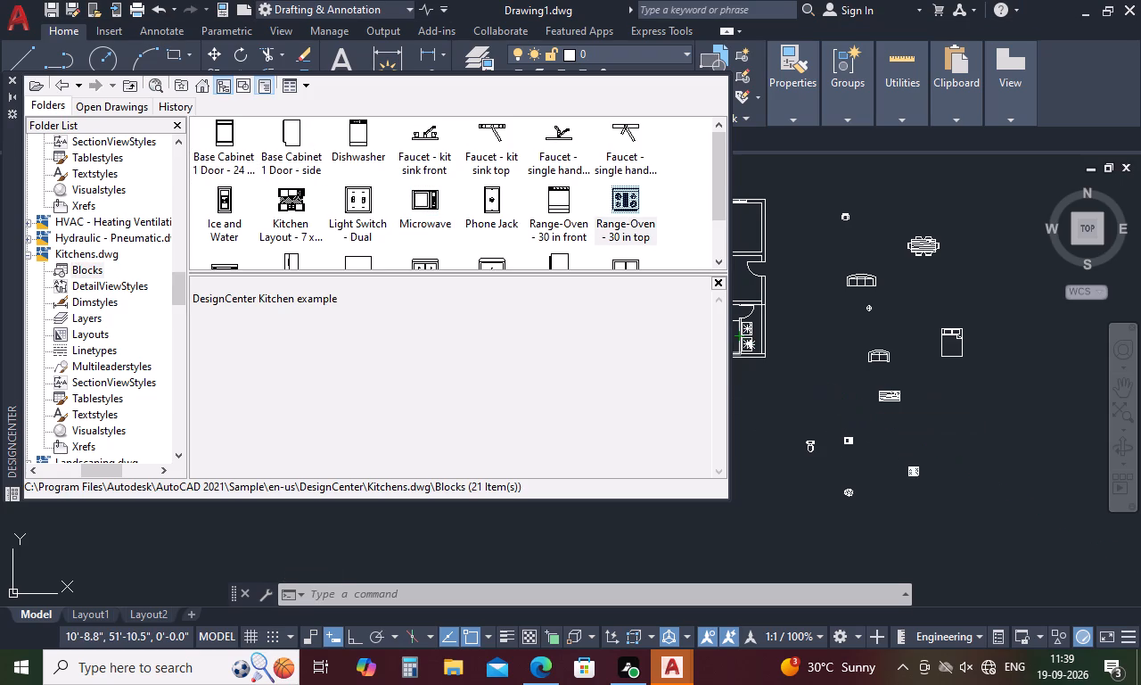
pyautogui.moveTo(908, 467); pyautogui.dragTo(909, 468)
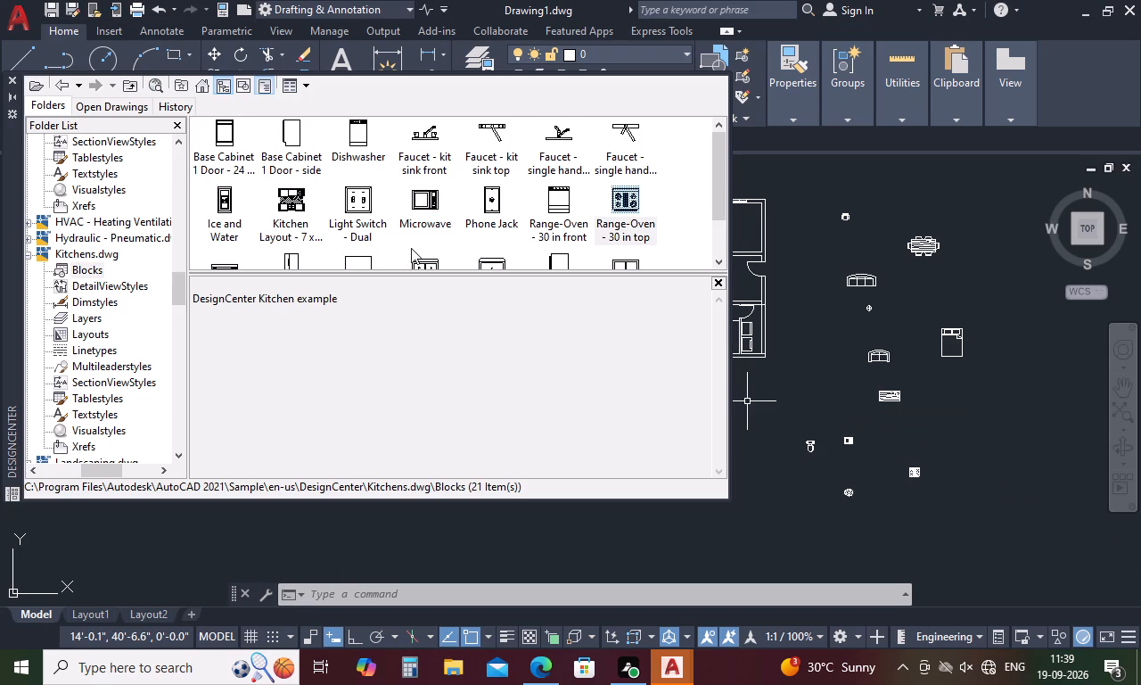
pyautogui.scroll(-1, 420, 254)
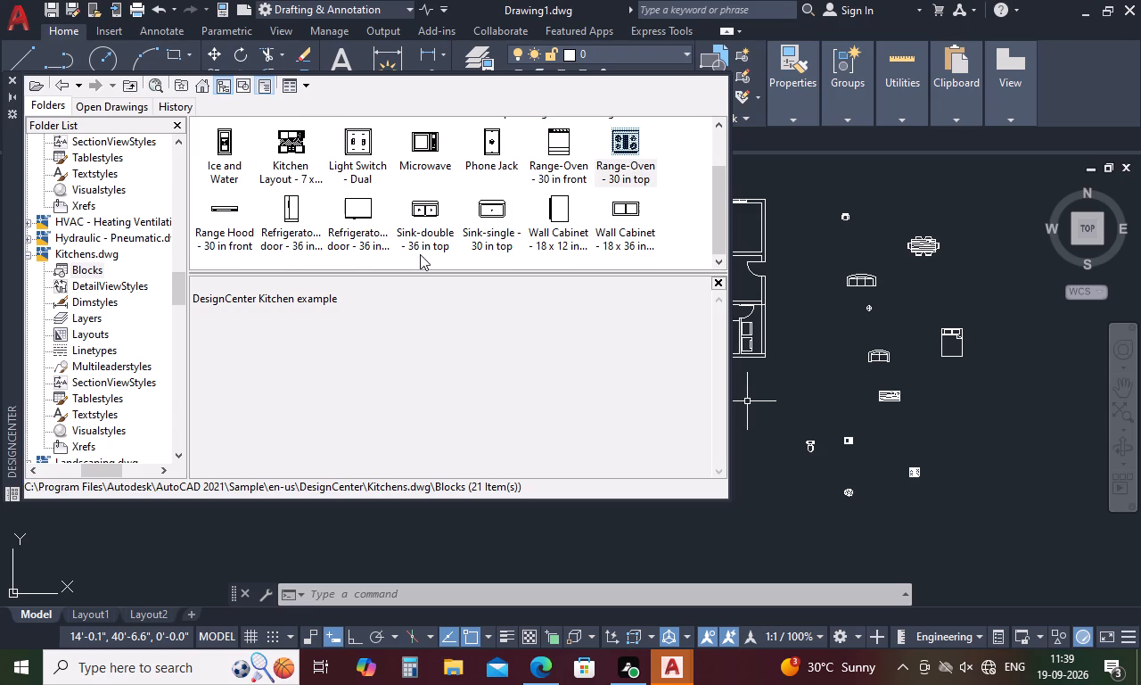
pyautogui.moveTo(426, 211); pyautogui.dragTo(798, 517)
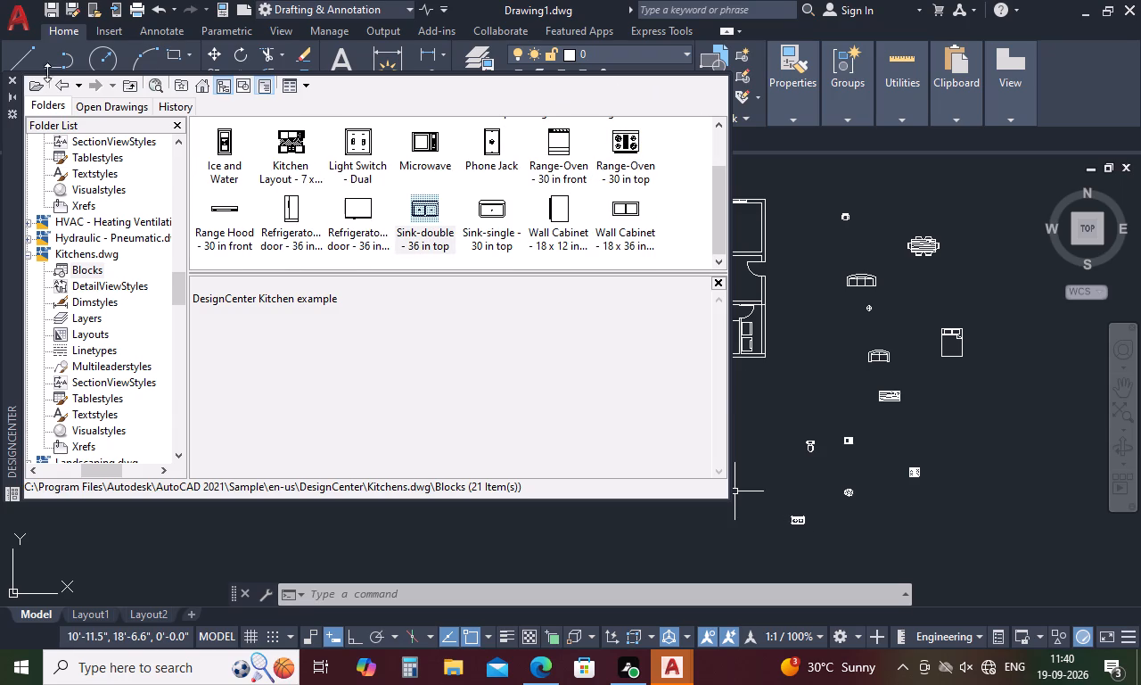
pyautogui.click(13, 81)
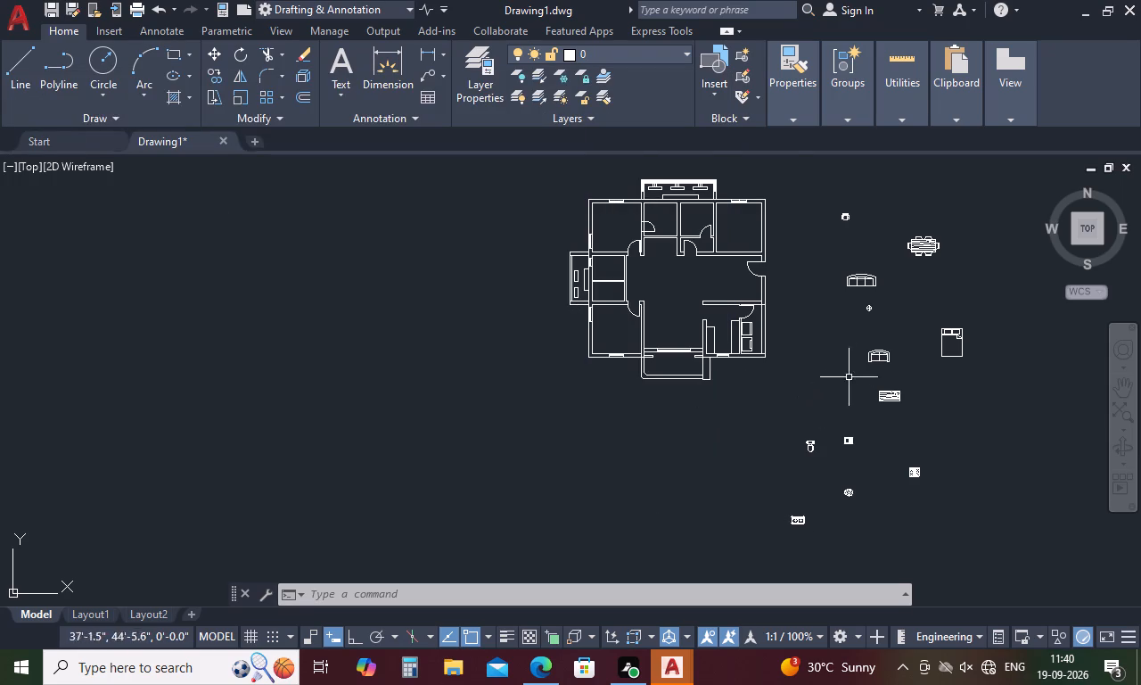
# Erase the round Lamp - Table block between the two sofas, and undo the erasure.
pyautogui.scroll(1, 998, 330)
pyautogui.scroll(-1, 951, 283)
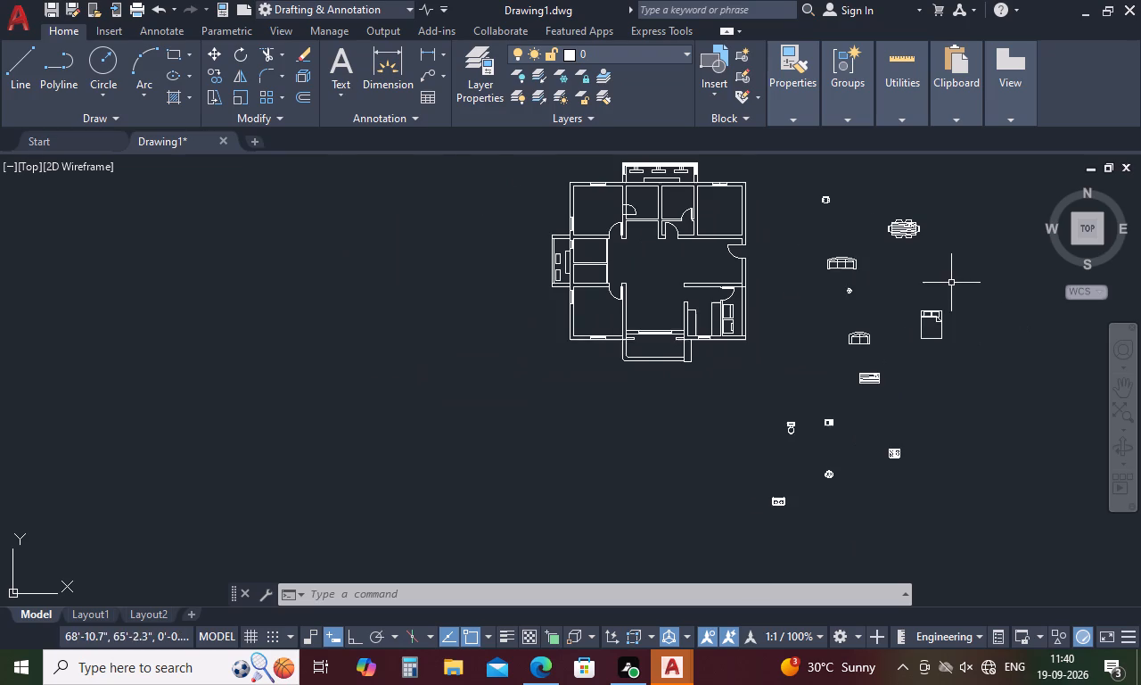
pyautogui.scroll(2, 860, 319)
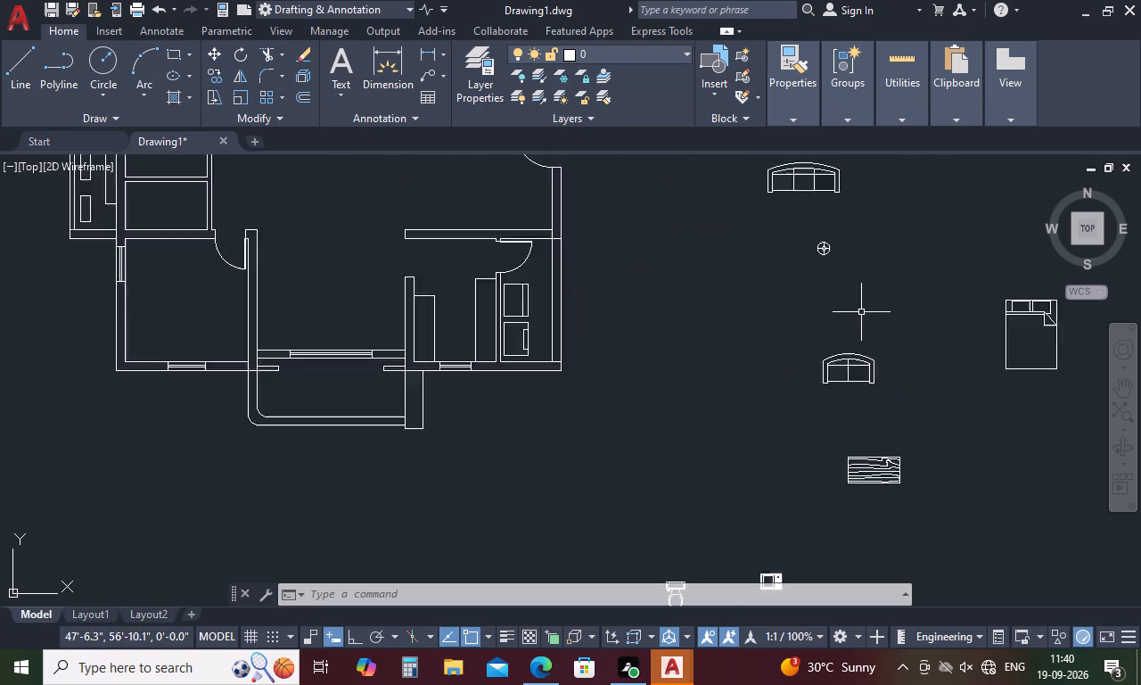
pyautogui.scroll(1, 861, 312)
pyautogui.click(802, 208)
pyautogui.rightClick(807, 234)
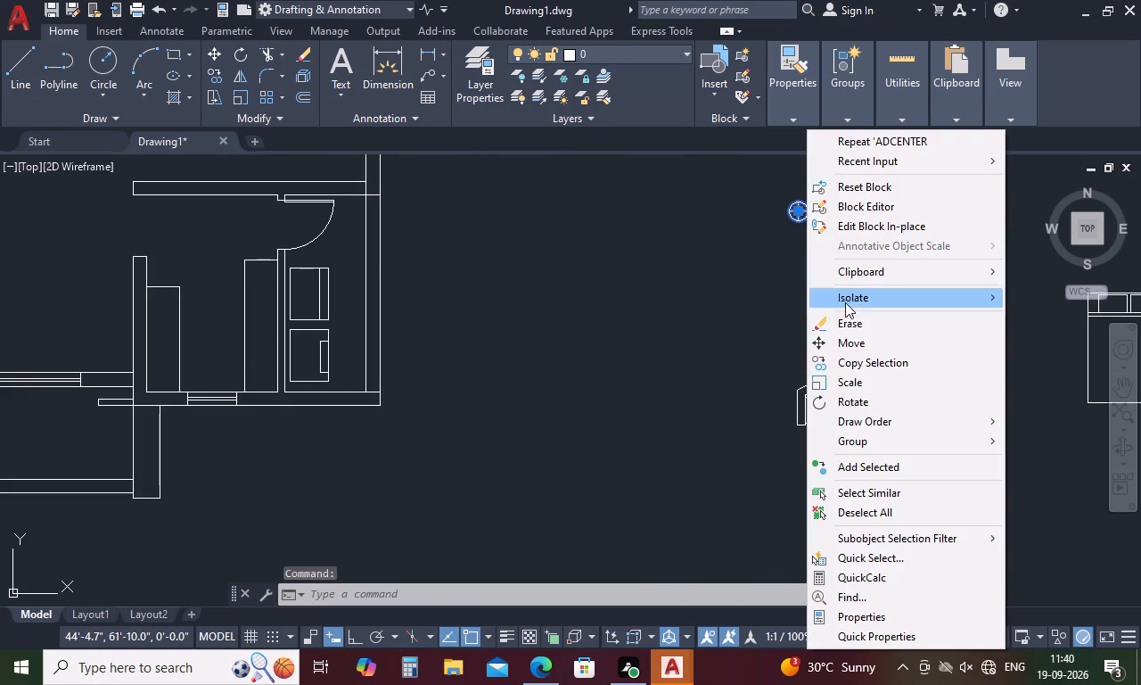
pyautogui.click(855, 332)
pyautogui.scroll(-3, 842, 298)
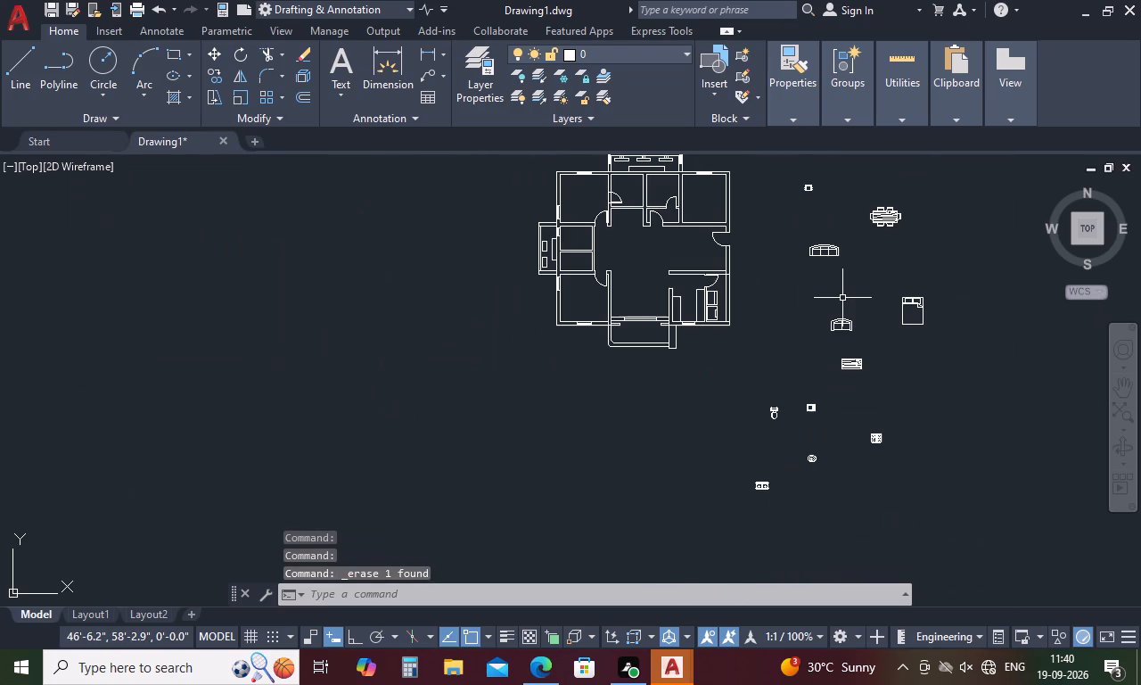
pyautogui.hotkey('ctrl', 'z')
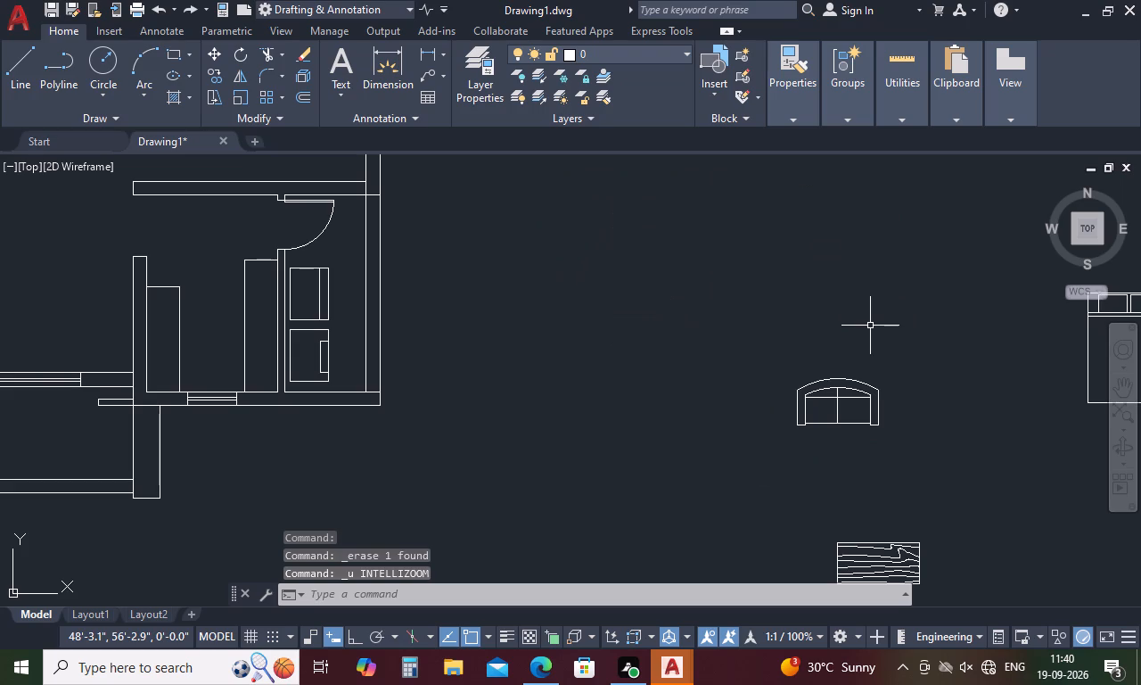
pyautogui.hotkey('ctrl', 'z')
# Copy the Lamp - Table block so its east edge touches the queen bed's west side beside the pillows.
pyautogui.click(801, 214)
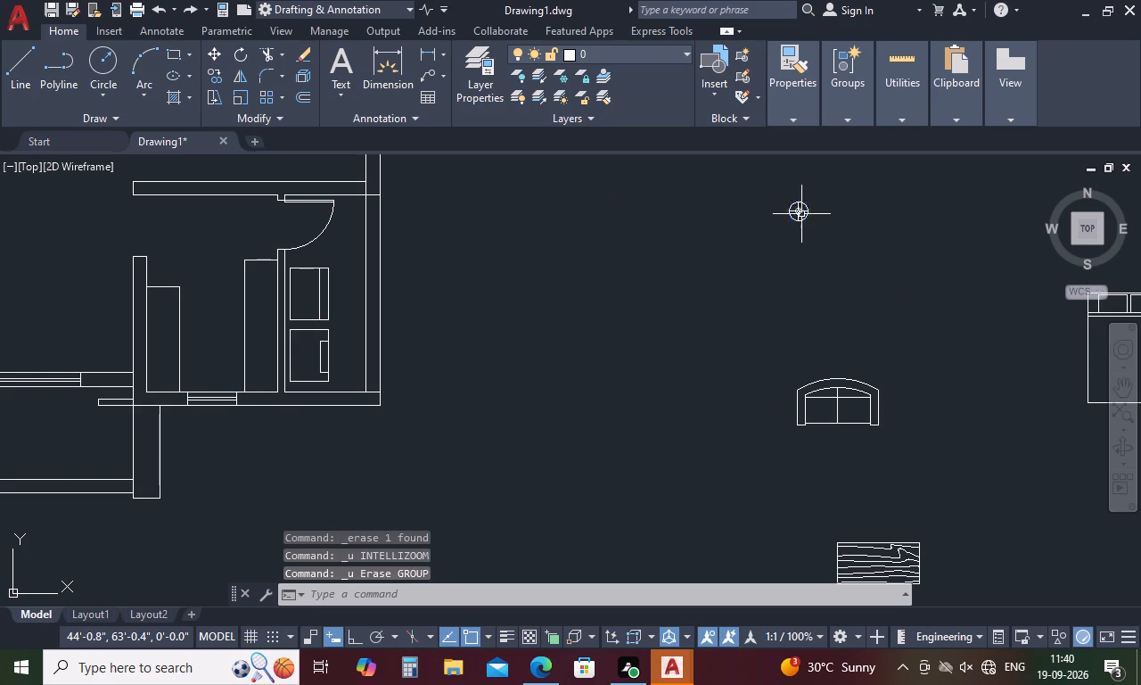
pyautogui.rightClick(801, 214)
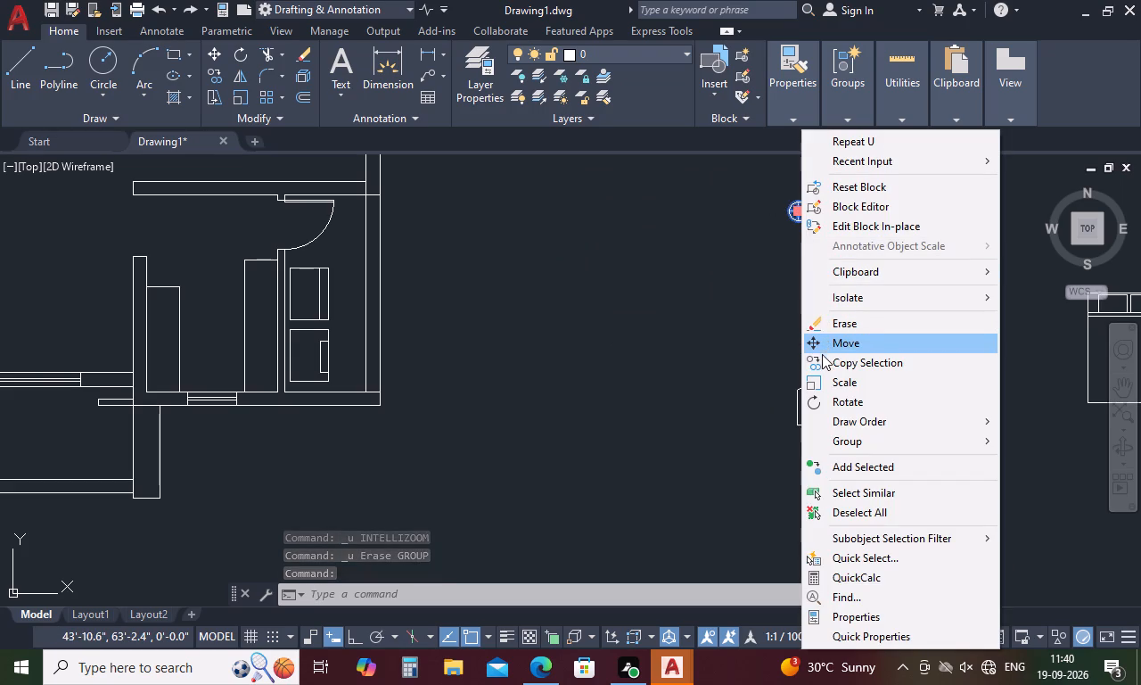
pyautogui.click(822, 356)
pyautogui.click(808, 208)
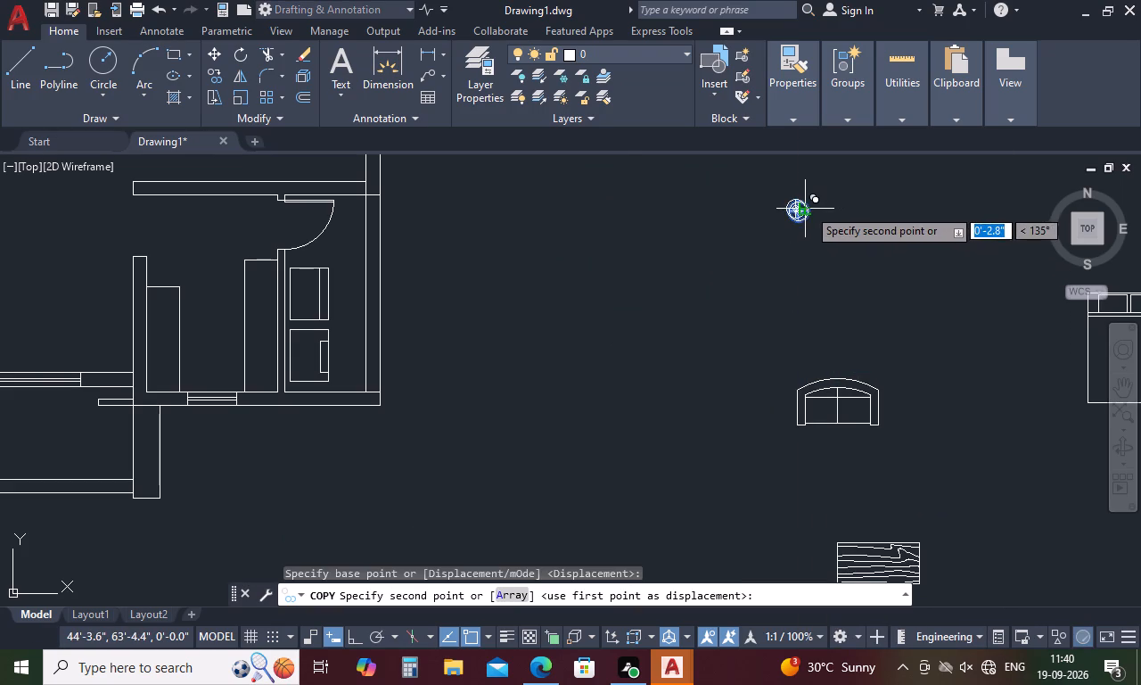
pyautogui.scroll(-3, 808, 208)
pyautogui.scroll(3, 951, 257)
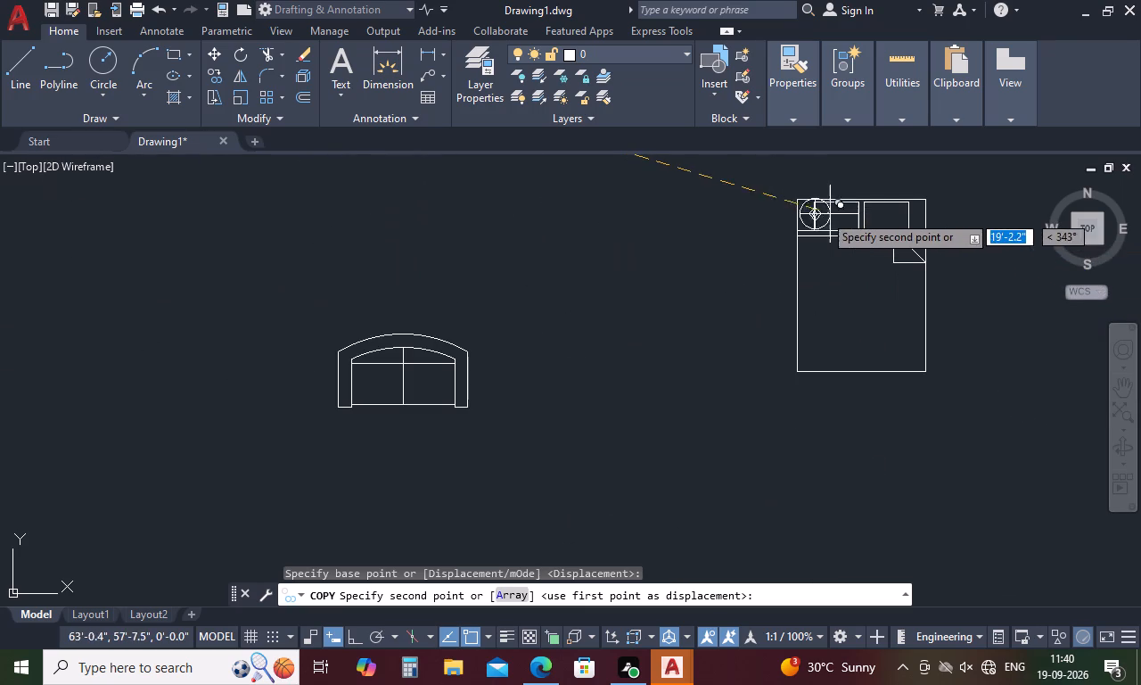
pyautogui.scroll(2, 798, 218)
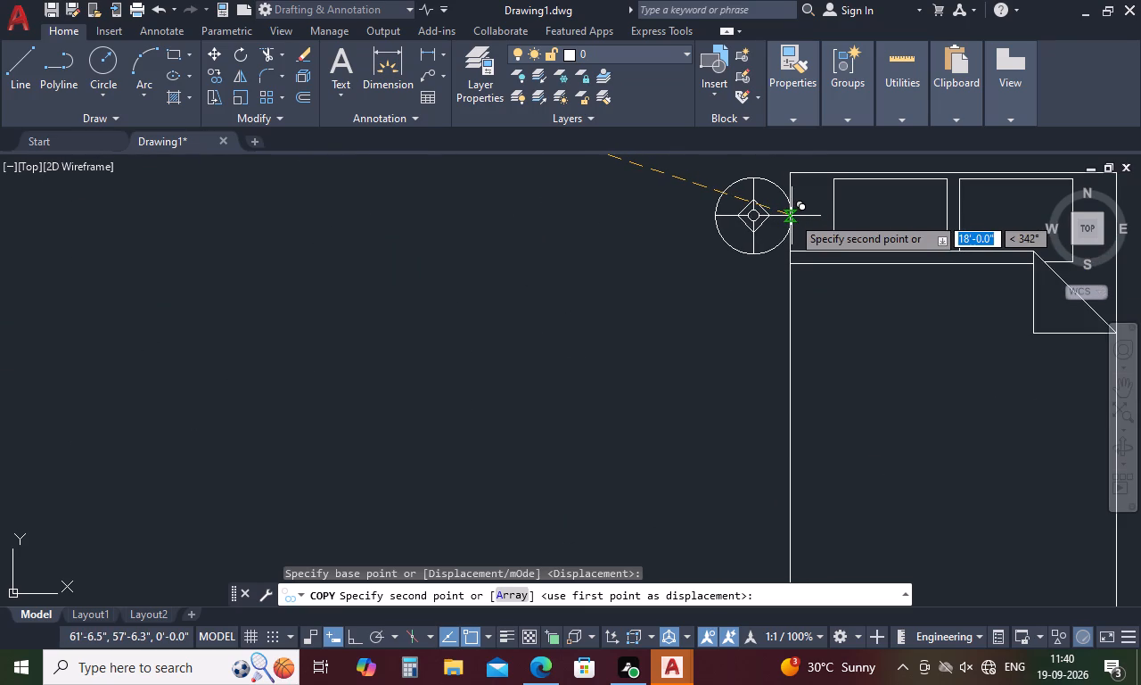
pyautogui.scroll(3, 792, 216)
pyautogui.click(769, 215)
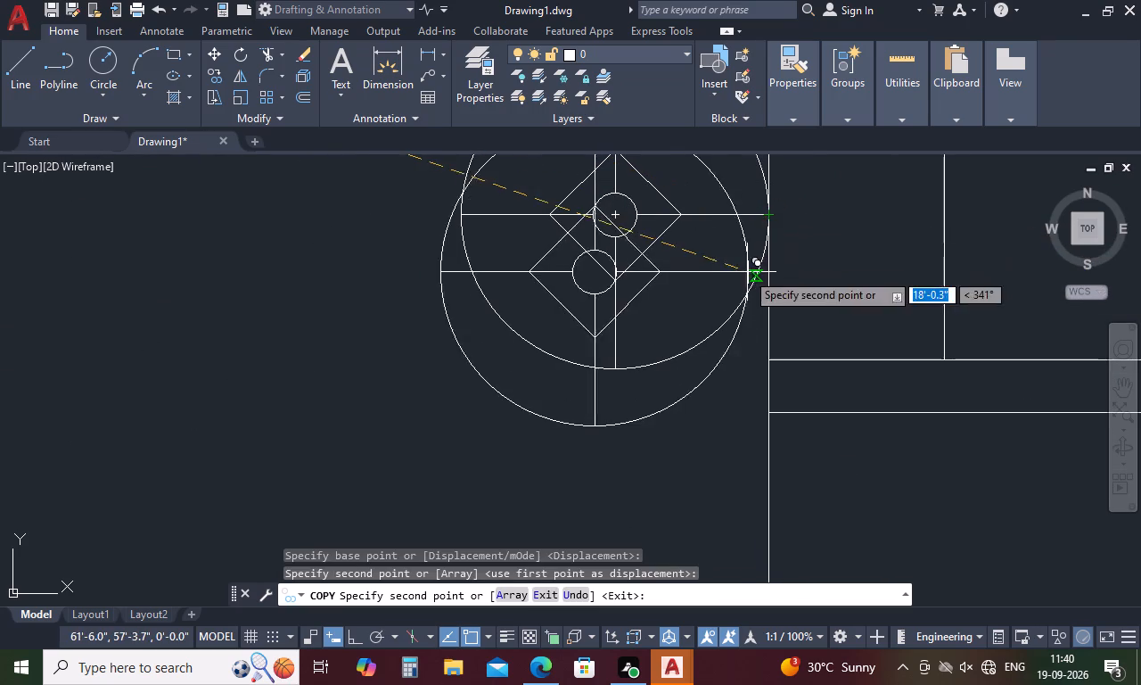
pyautogui.press('space')
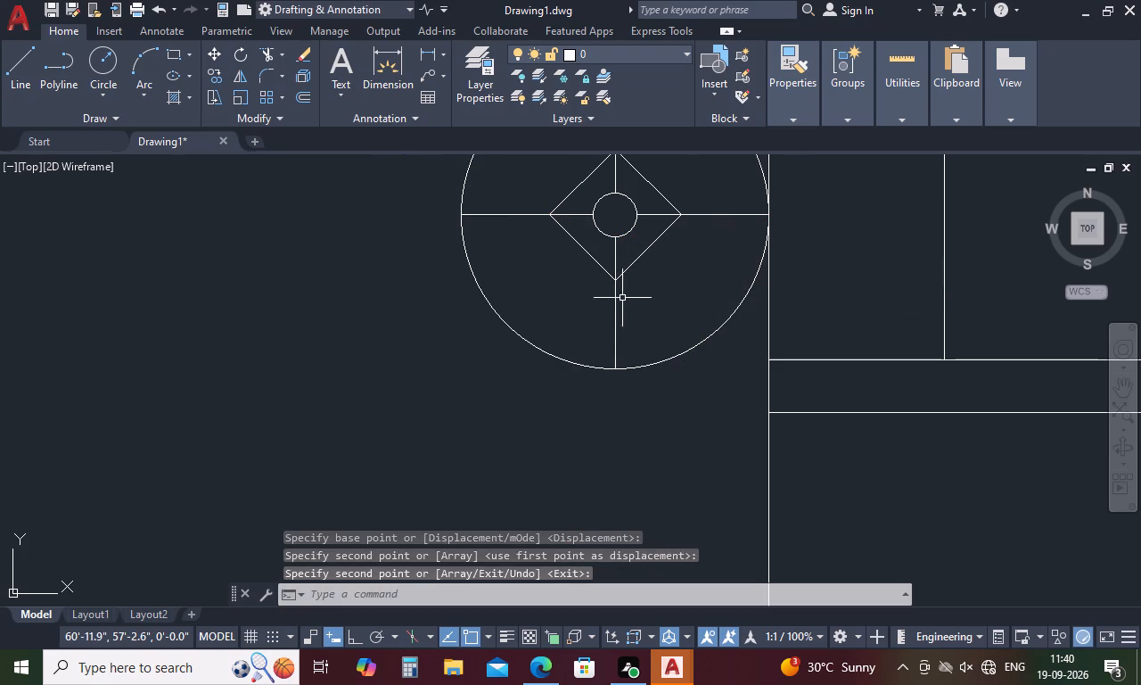
# Mirror the bedside lamp about the queen bed's vertical centreline, keeping the original.
pyautogui.click(617, 286)
pyautogui.scroll(-3, 617, 286)
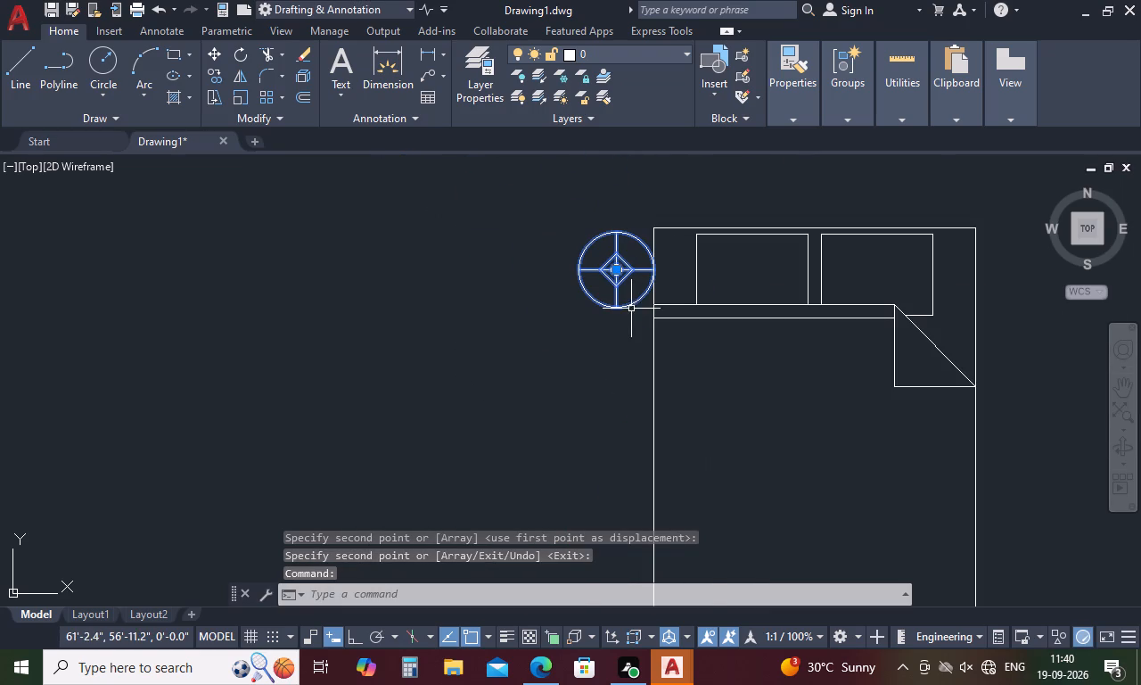
pyautogui.press('m')
pyautogui.press('i')
pyautogui.press('space')
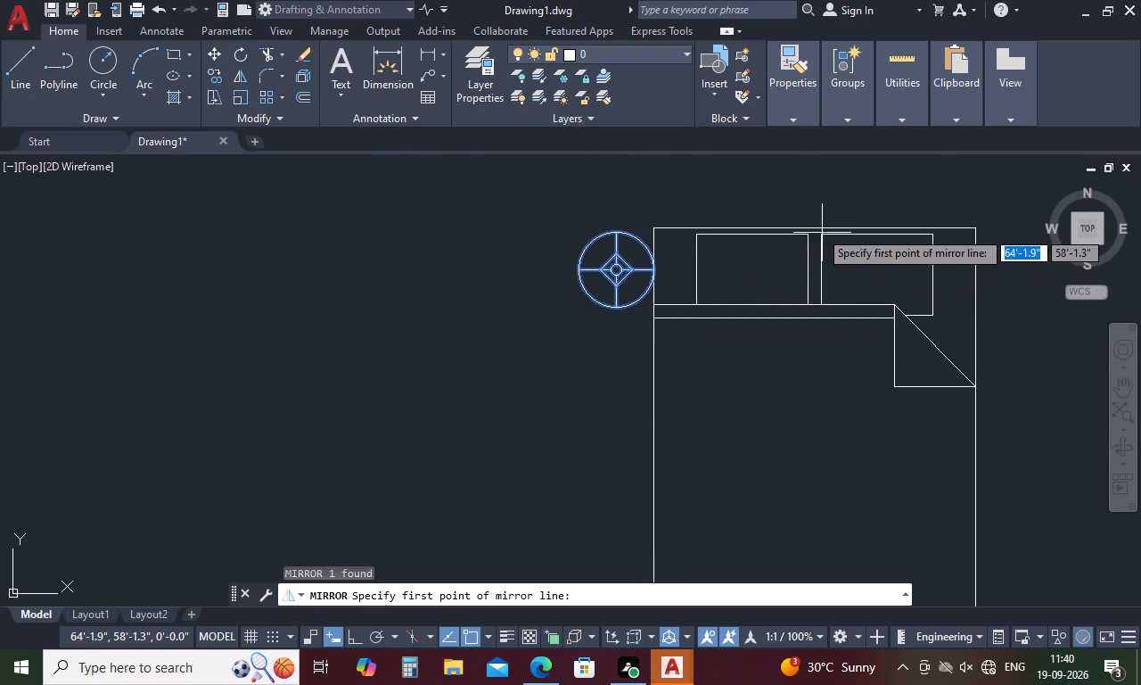
pyautogui.click(817, 228)
pyautogui.scroll(-3, 817, 228)
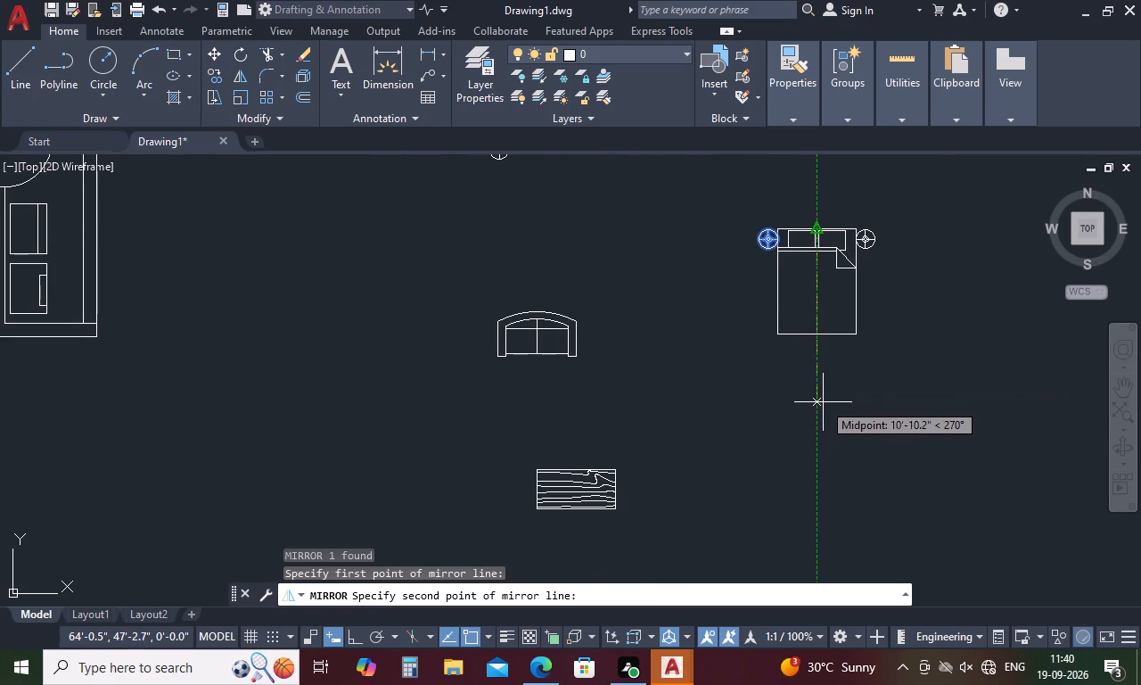
pyautogui.click(823, 409)
pyautogui.press('space')
# Group the queen bed with its two bedside lamps.
pyautogui.moveTo(928, 237); pyautogui.dragTo(923, 291)
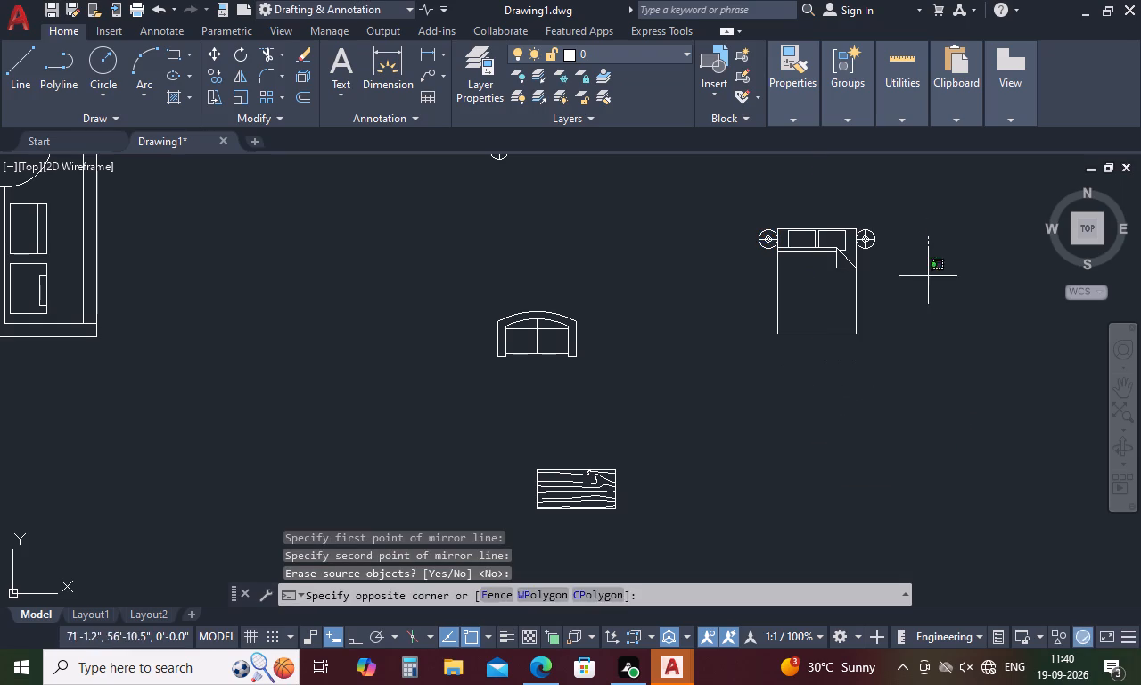
pyautogui.moveTo(923, 291); pyautogui.dragTo(793, 300)
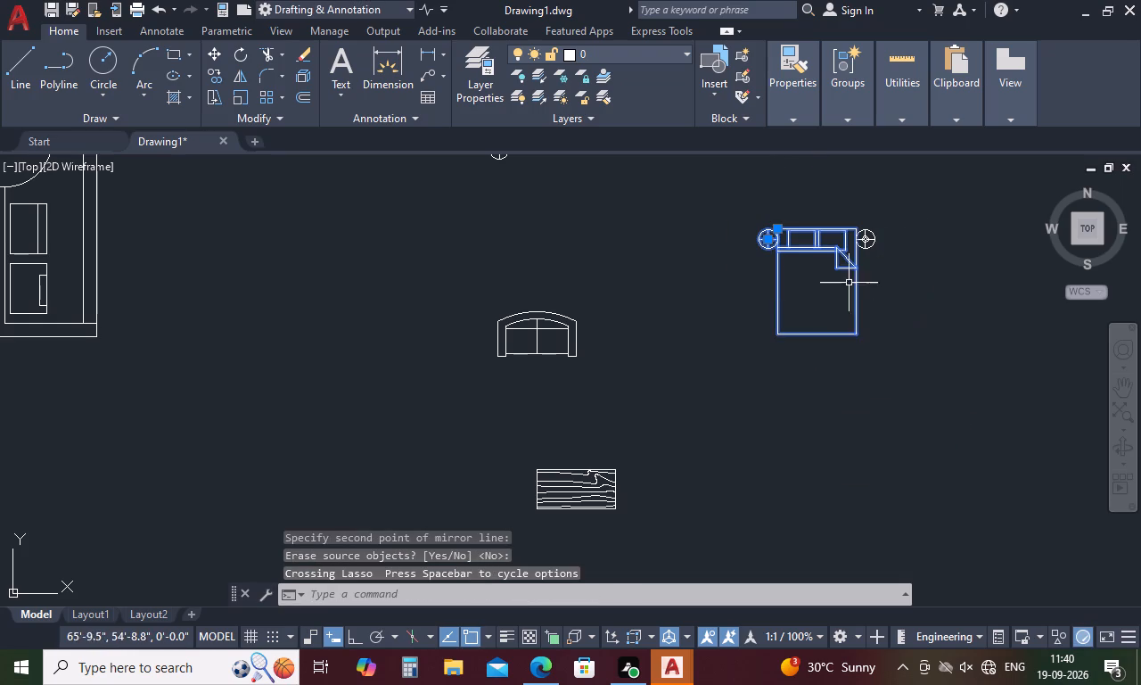
pyautogui.moveTo(939, 231); pyautogui.dragTo(718, 185)
pyautogui.press('g')
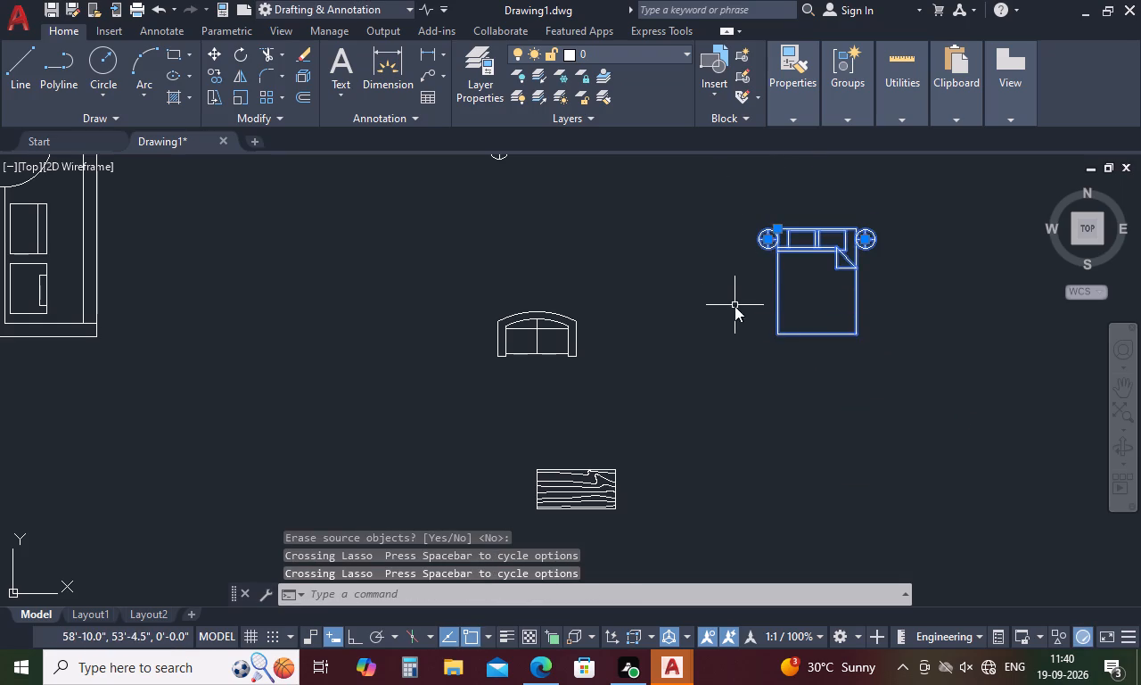
pyautogui.press('space')
# Move the grouped bed and lamps from its headboard corner into the north-west room, just south of the window.
pyautogui.click(858, 295)
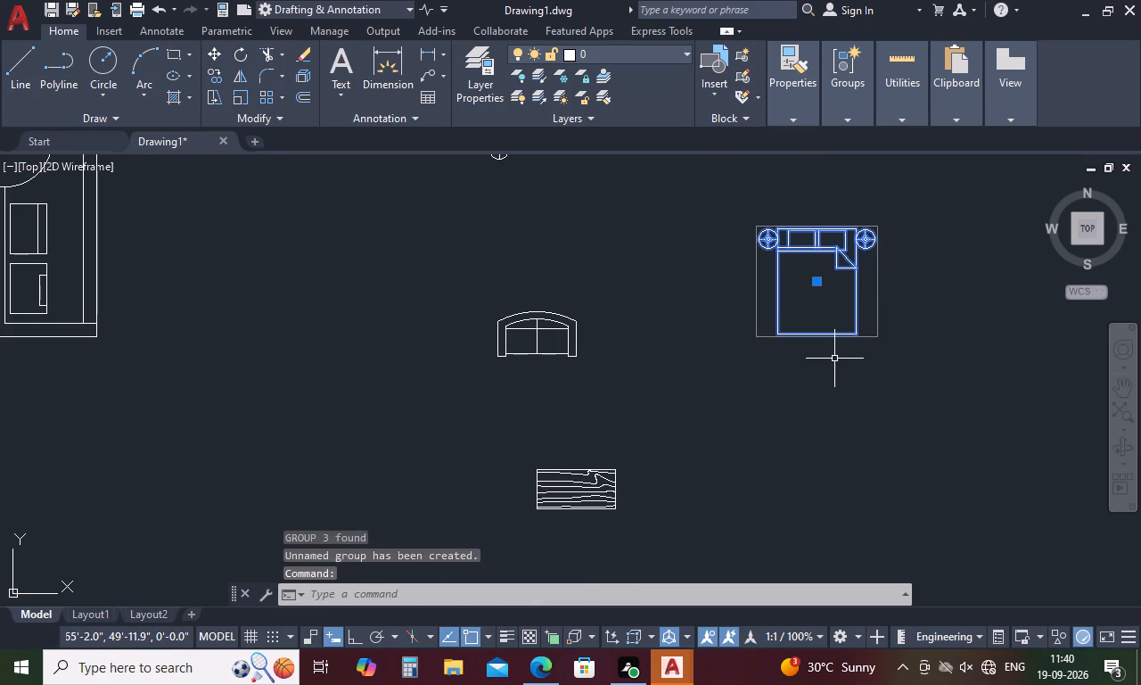
pyautogui.write('m')
pyautogui.press('space')
pyautogui.click(777, 227)
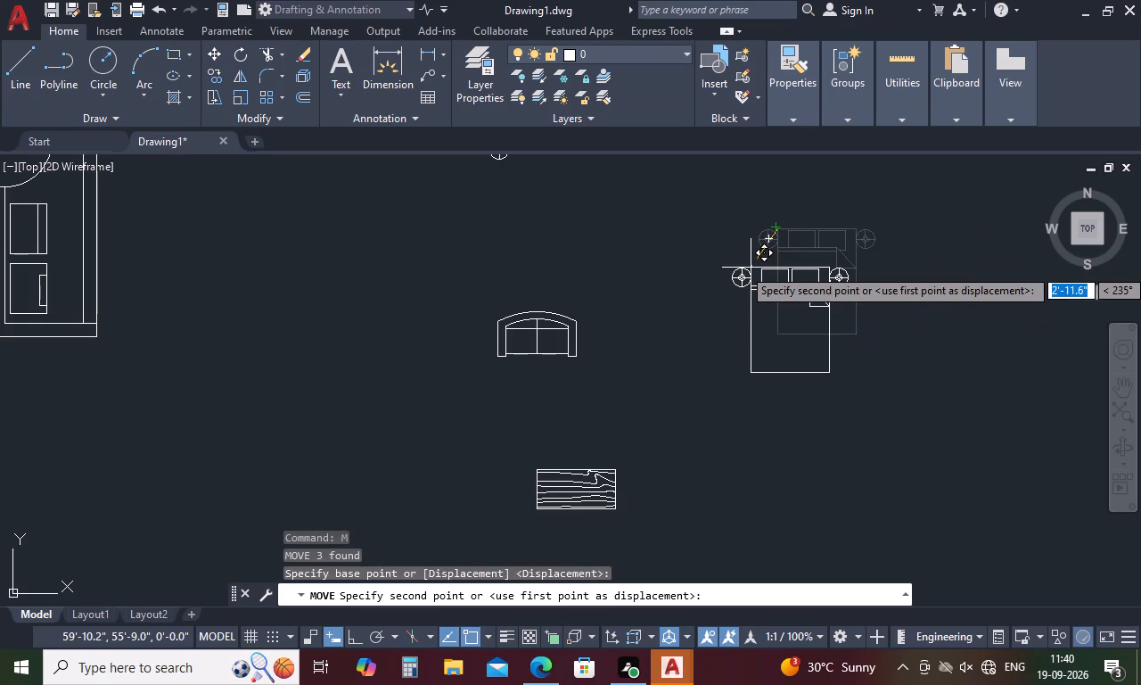
pyautogui.scroll(-3, 751, 268)
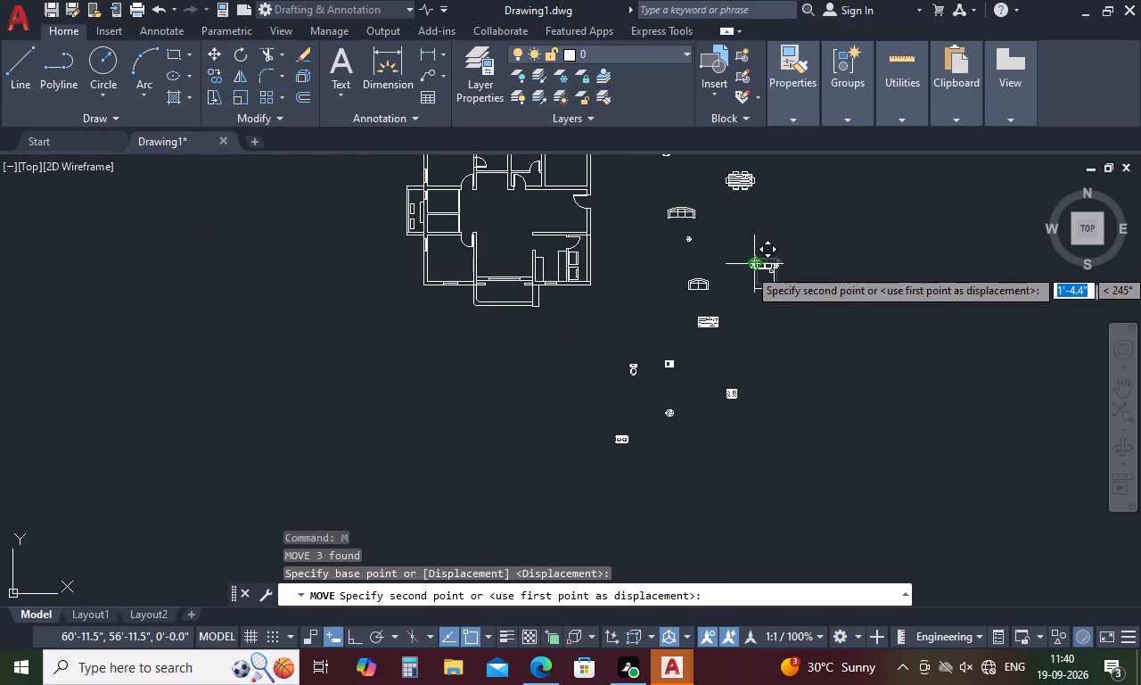
pyautogui.scroll(-2, 740, 278)
pyautogui.scroll(3, 622, 221)
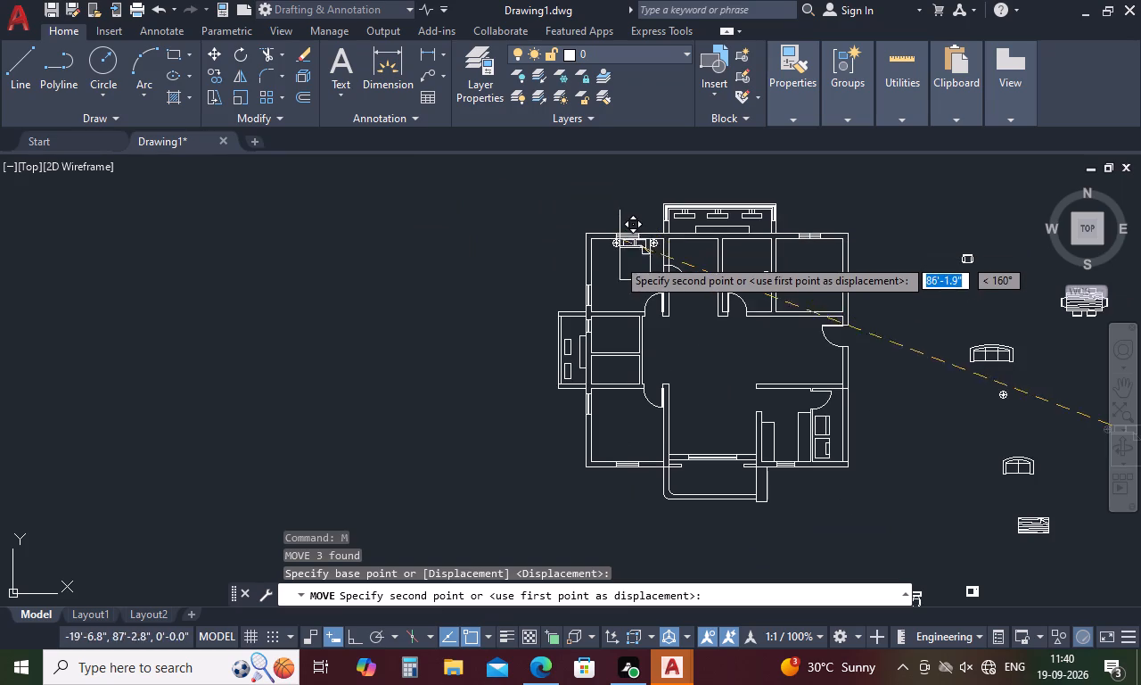
pyautogui.click(611, 255)
pyautogui.click(620, 260)
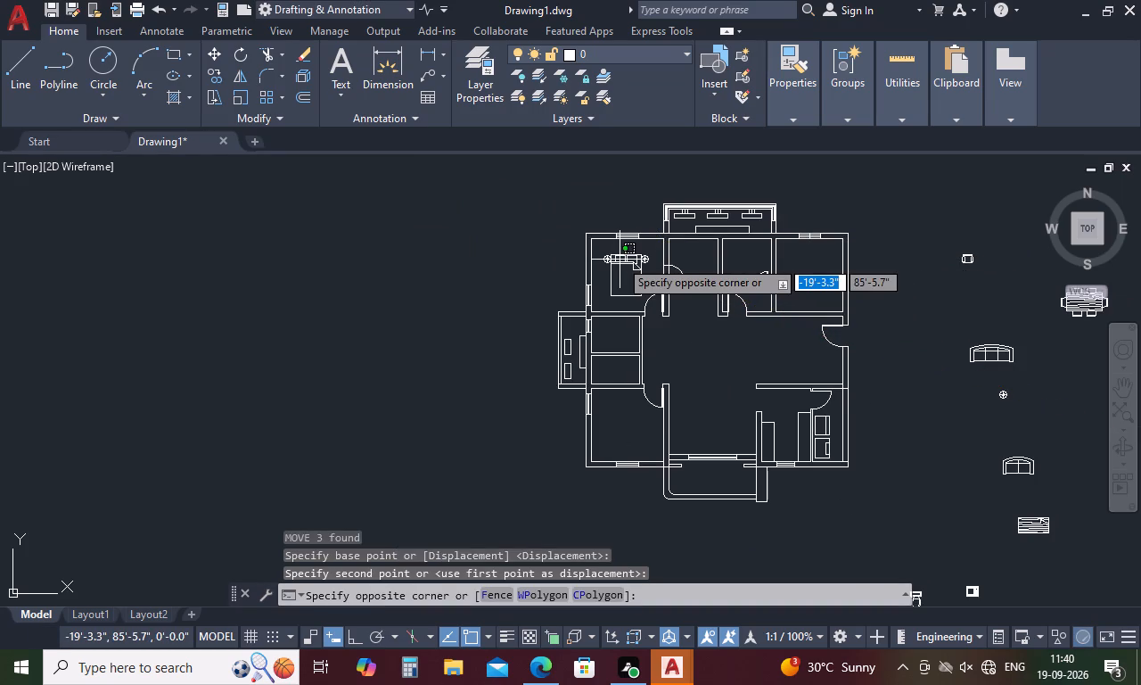
pyautogui.press('space')
pyautogui.press('space')
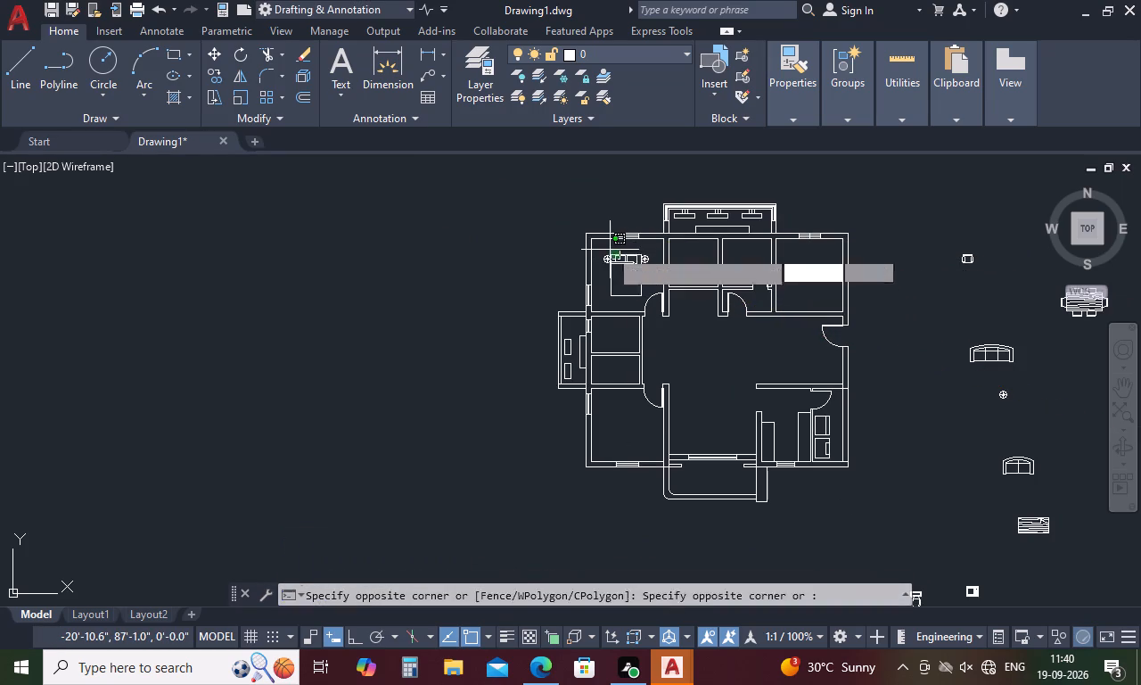
# Rotate the grouped bed and lamps 90° counterclockwise about the bed's north-west headboard corner so the headboard faces west.
pyautogui.click(610, 250)
pyautogui.rightClick(613, 260)
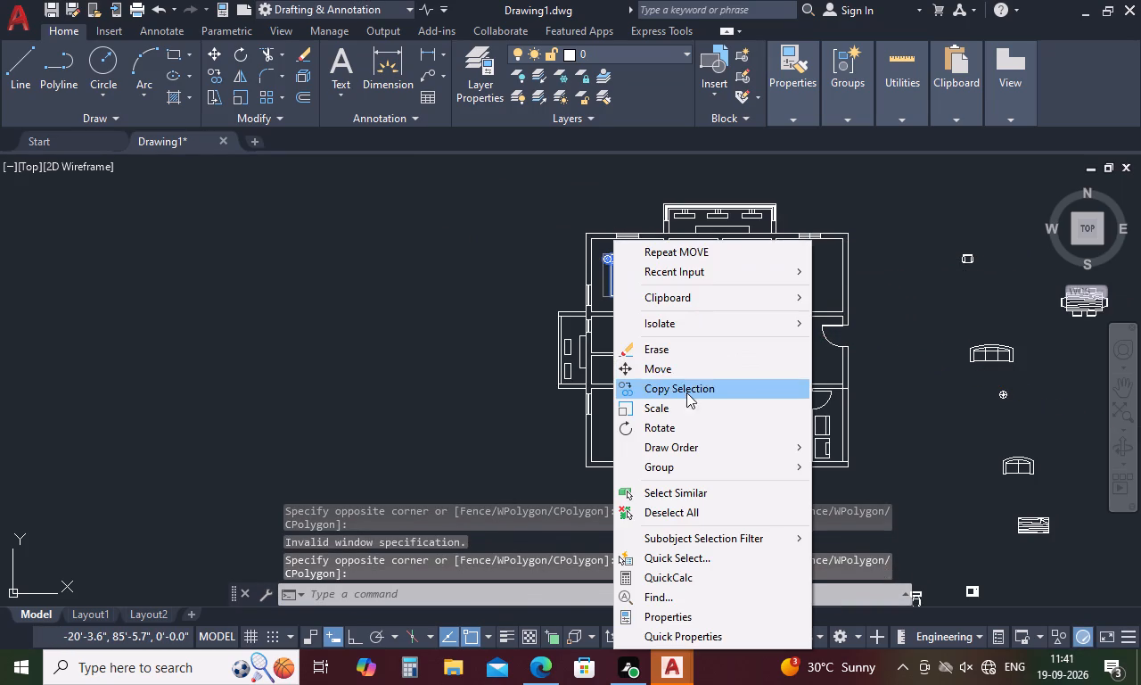
pyautogui.click(664, 425)
pyautogui.scroll(4, 604, 231)
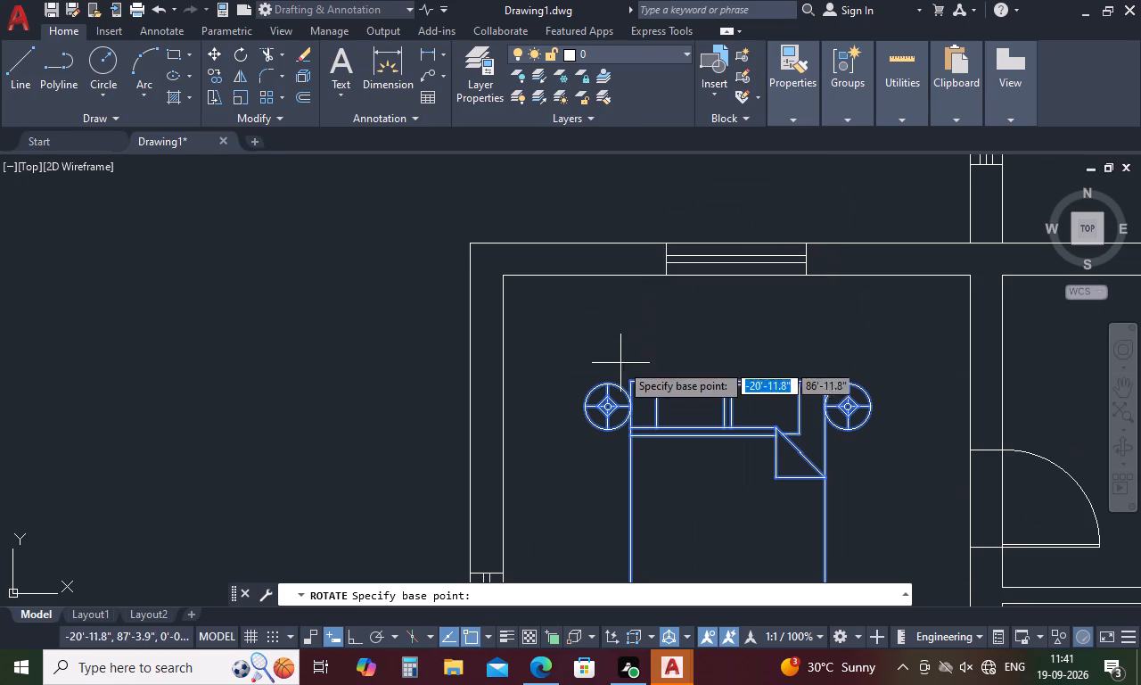
pyautogui.click(630, 380)
pyautogui.click(623, 317)
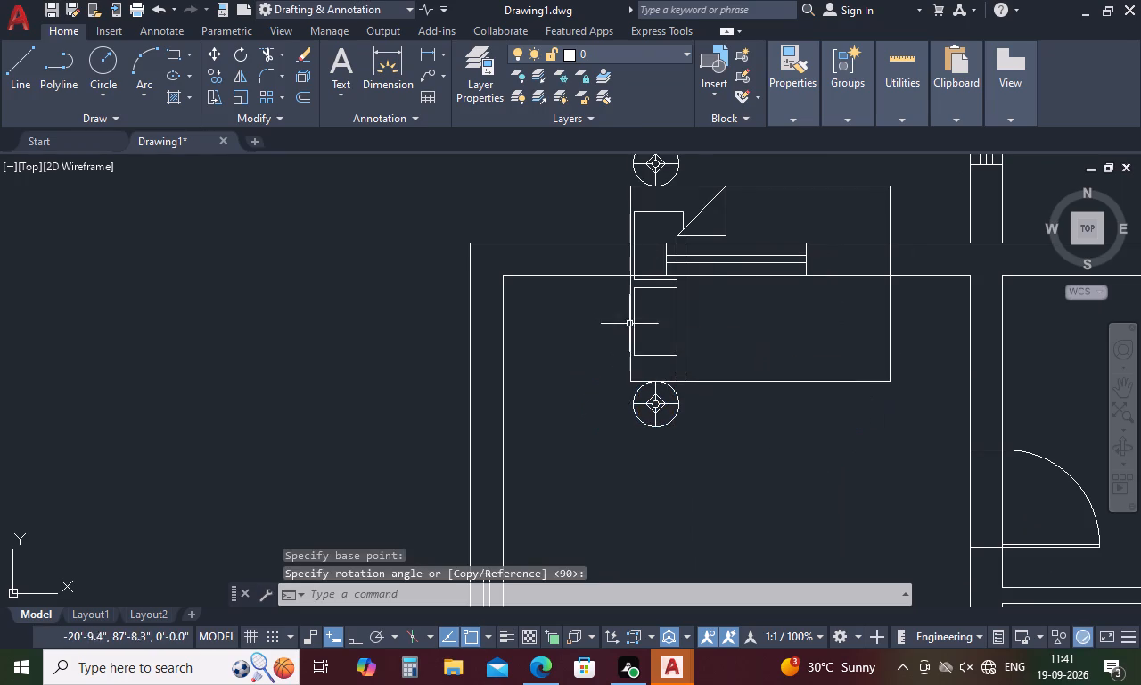
# Move the grouped bed from its south headboard corner against the north-west room's west wall, just north of the window.
pyautogui.click(633, 331)
pyautogui.rightClick(633, 331)
pyautogui.click(674, 362)
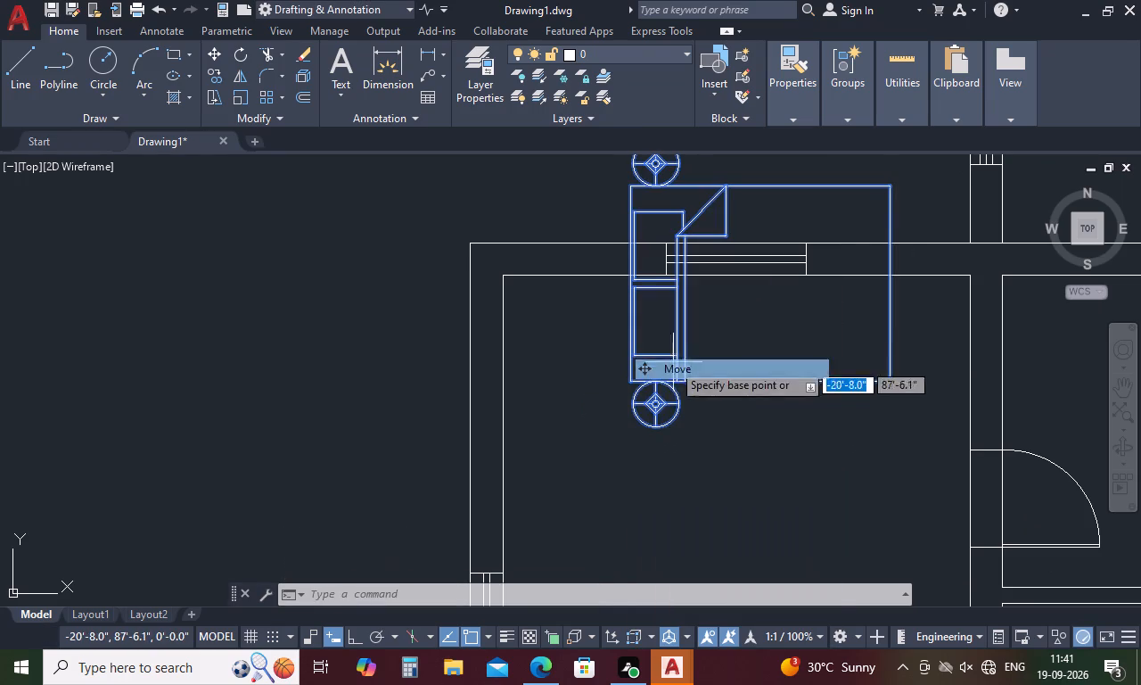
pyautogui.click(633, 376)
pyautogui.scroll(-4, 633, 354)
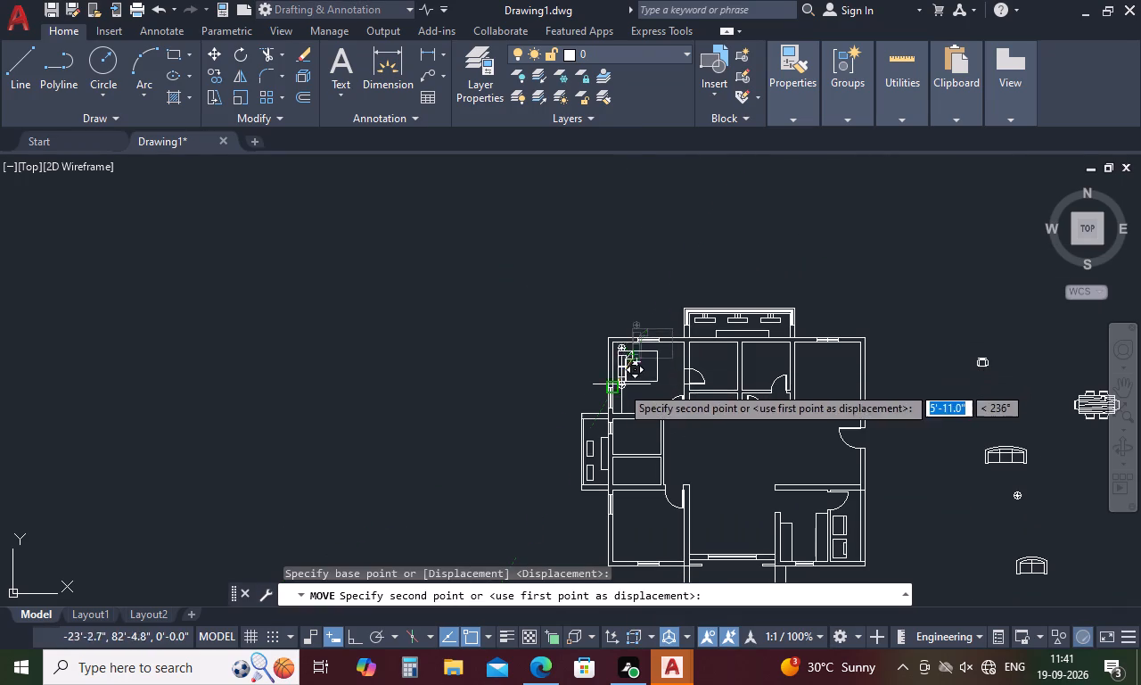
pyautogui.scroll(4, 619, 386)
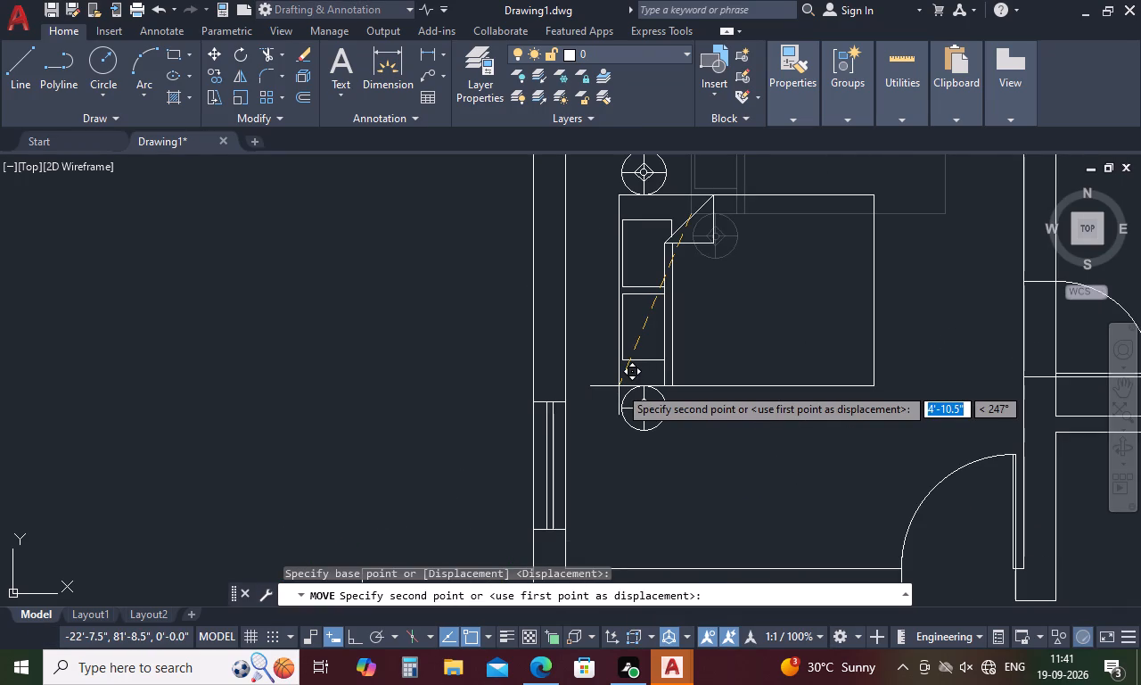
pyautogui.scroll(-2, 596, 354)
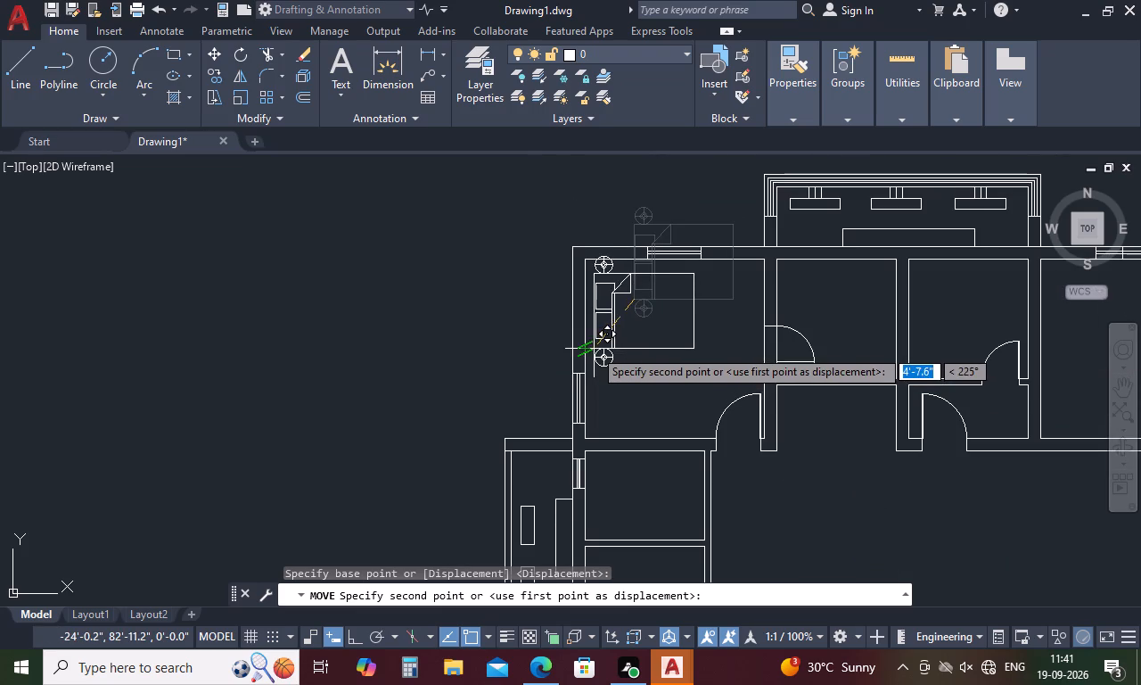
pyautogui.click(588, 359)
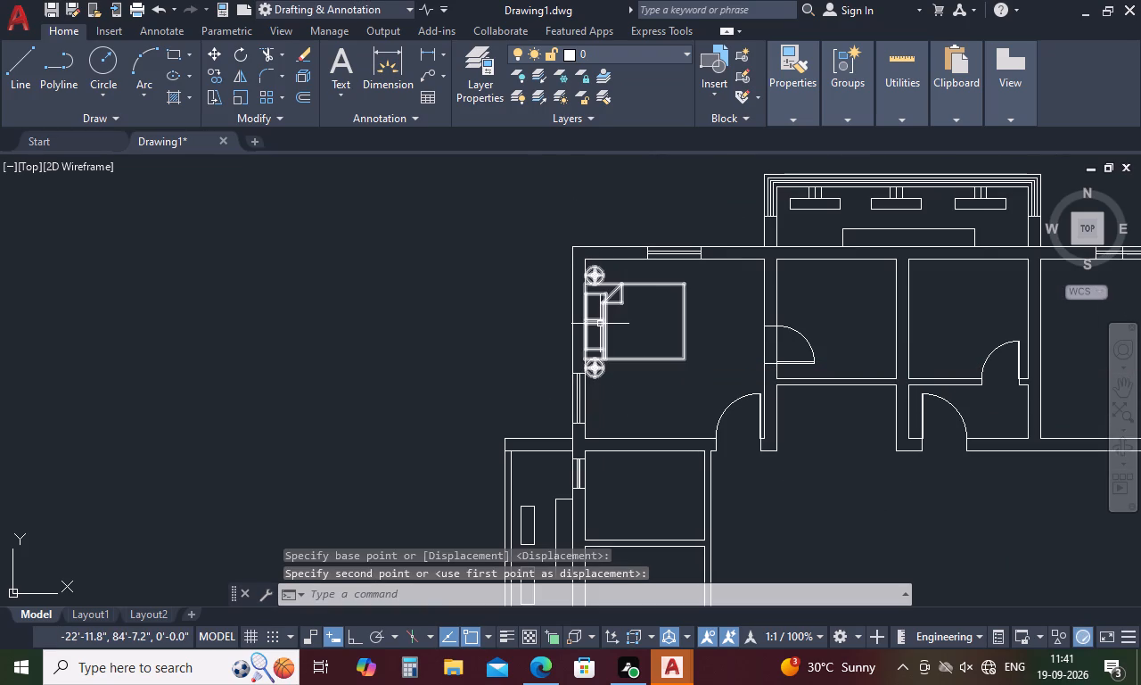
pyautogui.scroll(-3, 600, 324)
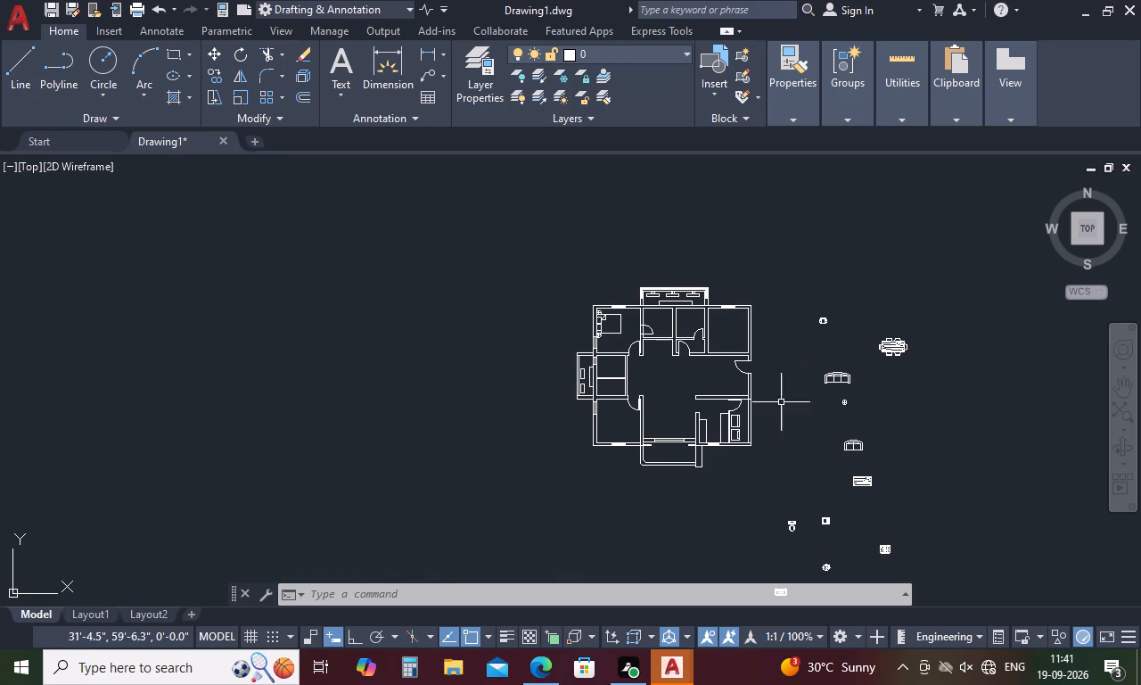
# Copy the bed and lamp group from its south headboard corner to the west wall of the north-east room, with Ortho on.
pyautogui.click(601, 324)
pyautogui.rightClick(601, 324)
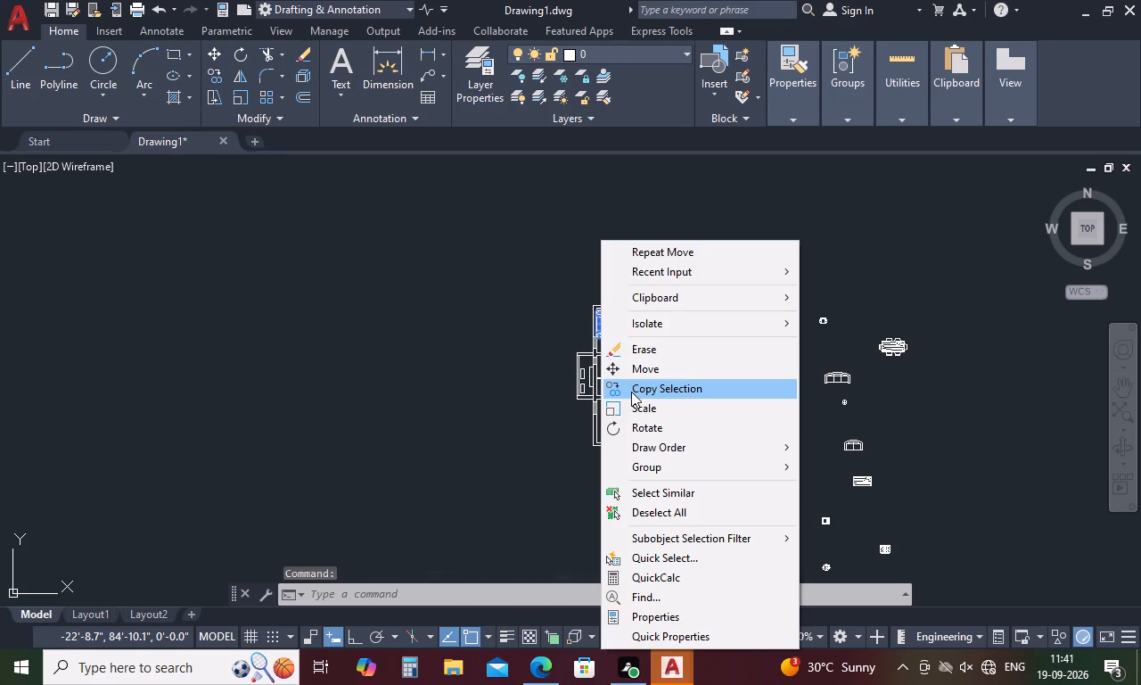
pyautogui.click(640, 382)
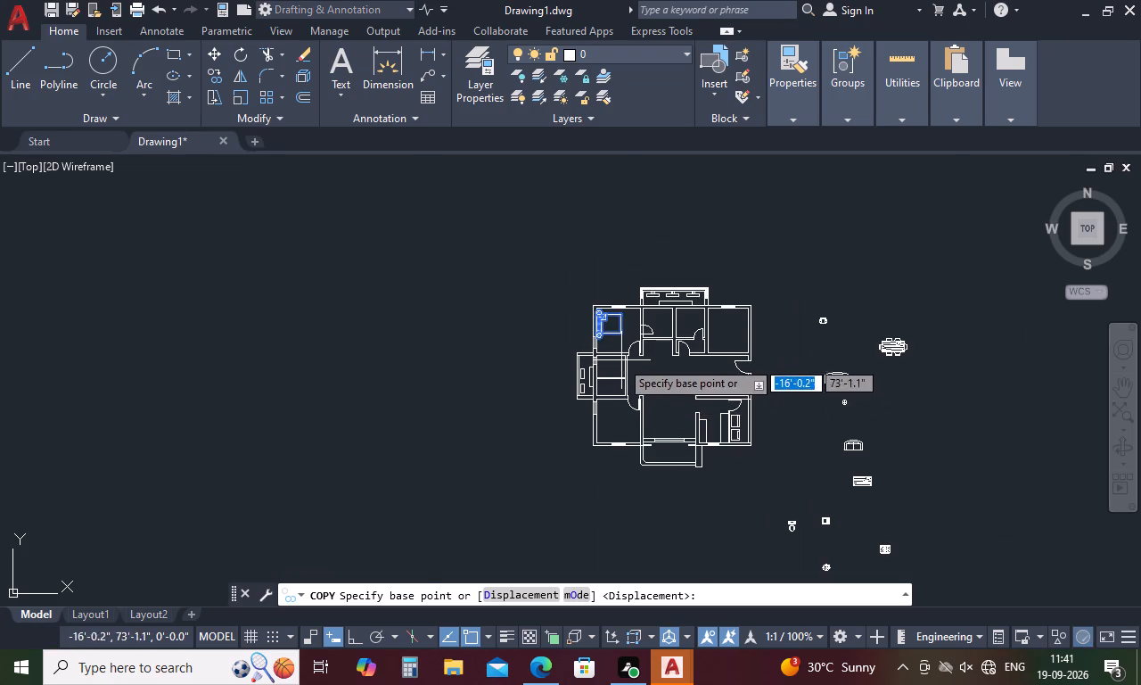
pyautogui.scroll(4, 620, 358)
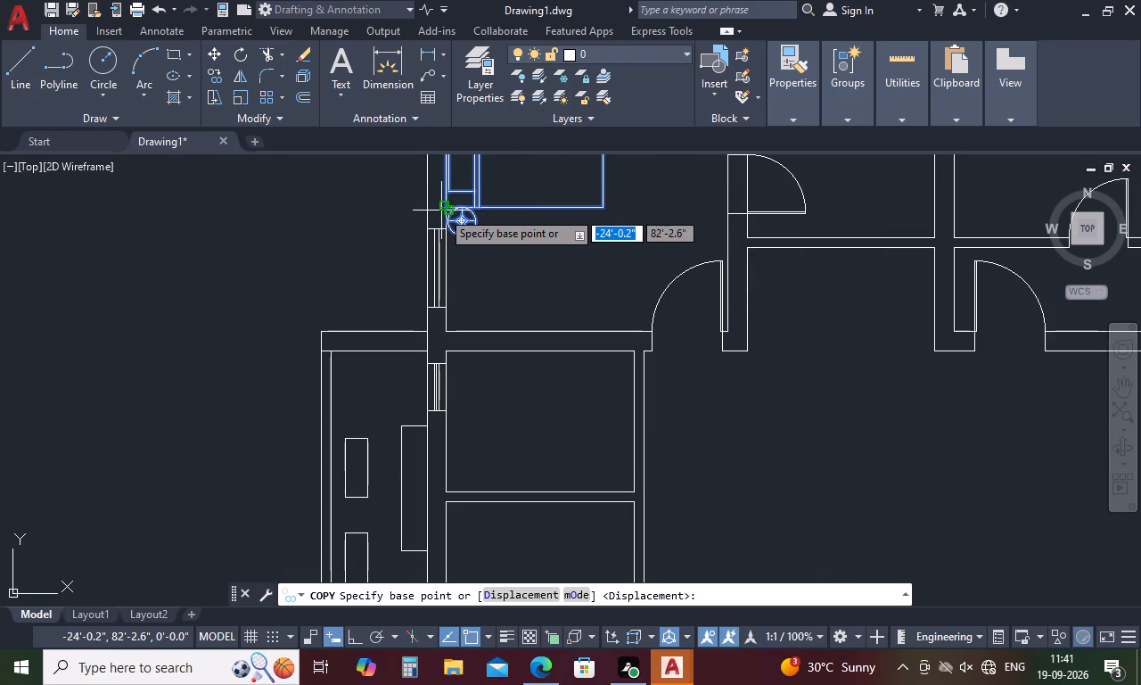
pyautogui.click(445, 208)
pyautogui.scroll(-3, 509, 257)
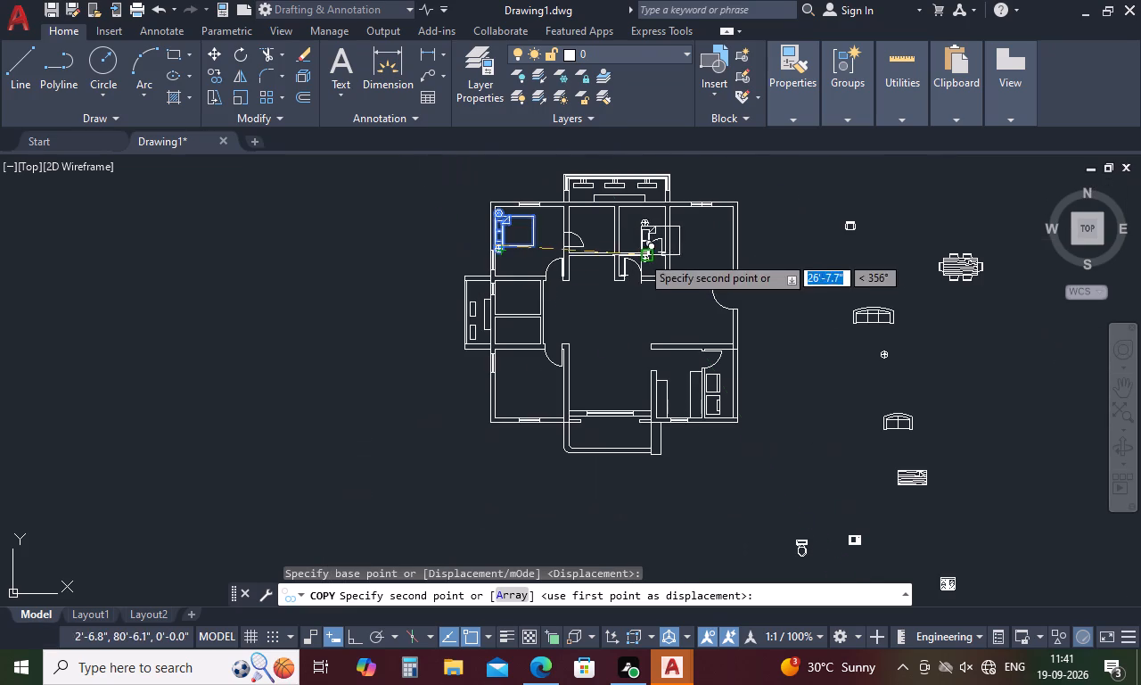
pyautogui.scroll(3, 666, 235)
pyautogui.scroll(-3, 678, 268)
pyautogui.scroll(1, 678, 268)
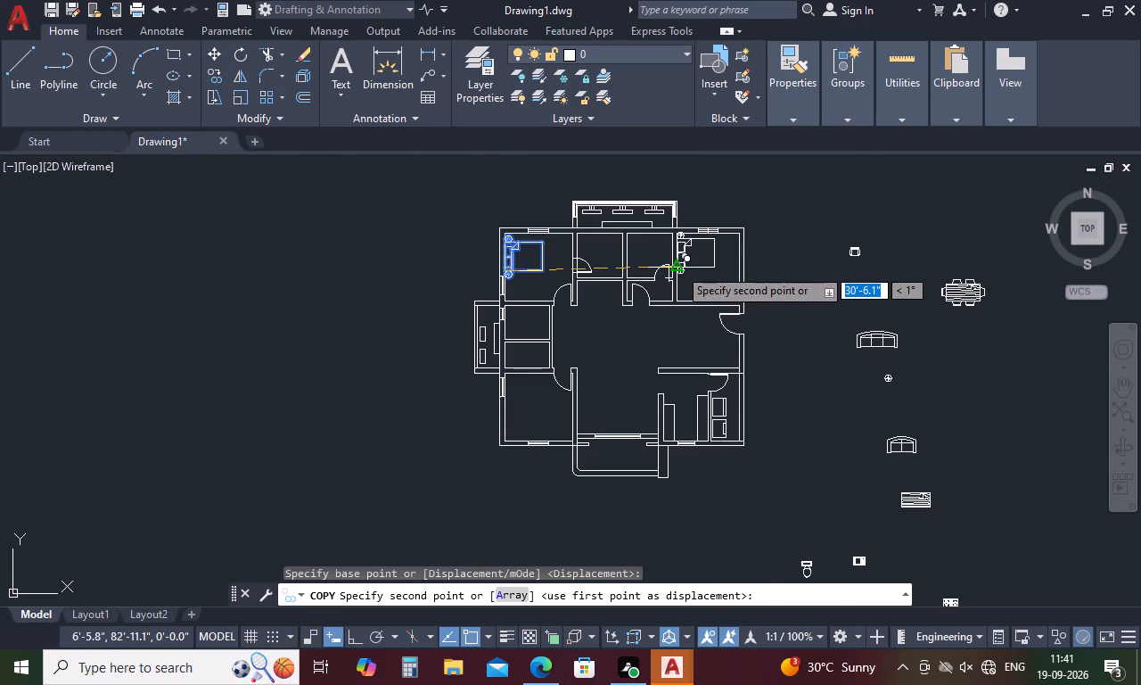
pyautogui.scroll(4, 698, 194)
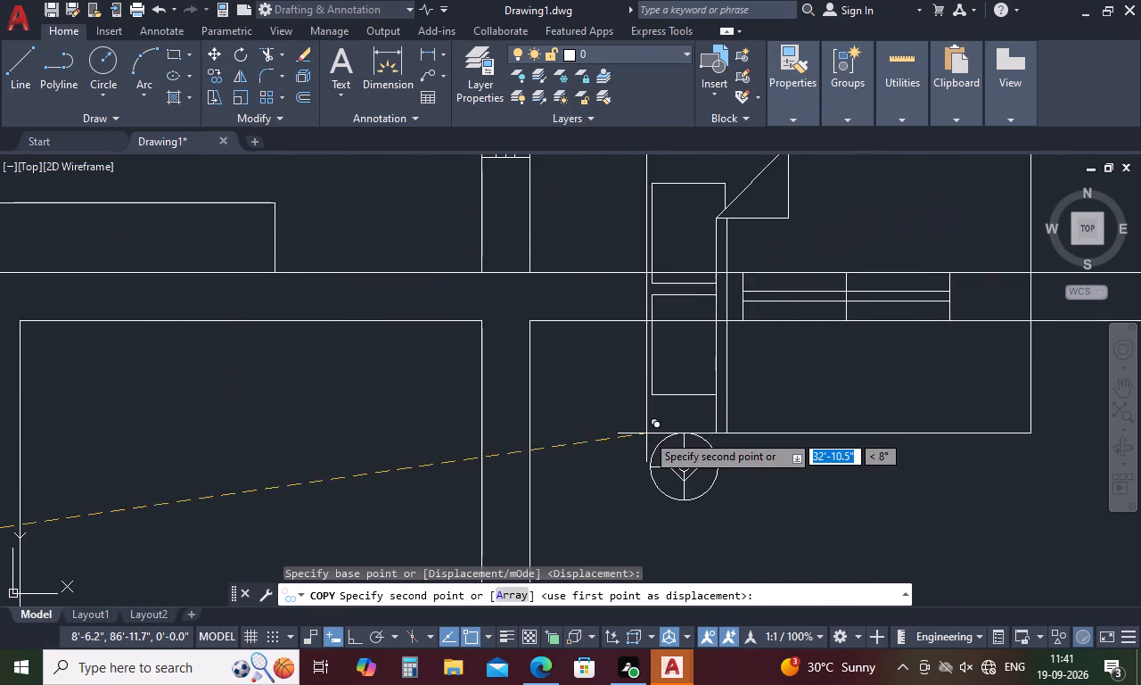
pyautogui.scroll(-4, 645, 405)
pyautogui.scroll(2, 627, 461)
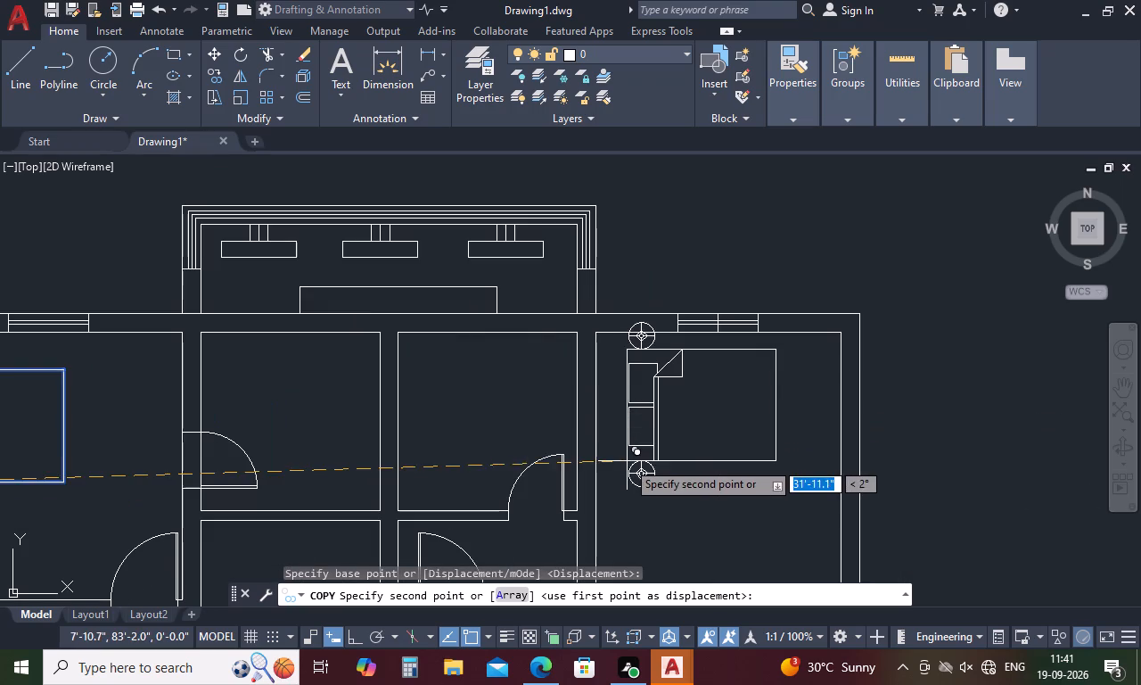
pyautogui.press('F8')
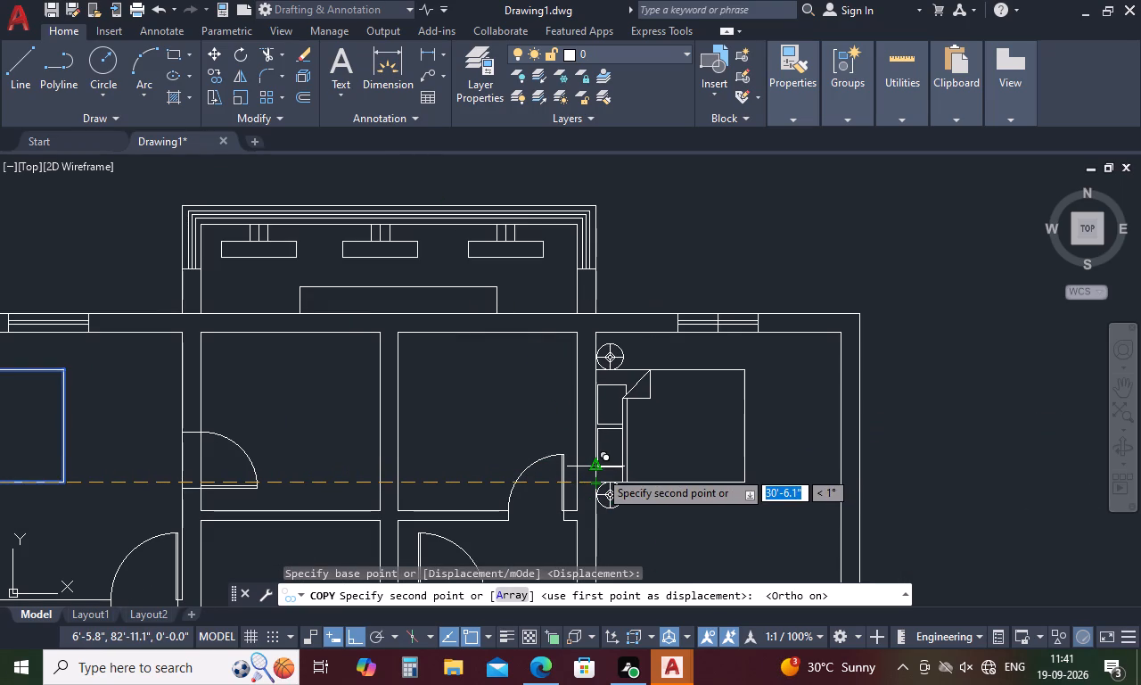
pyautogui.click(599, 470)
pyautogui.press('space')
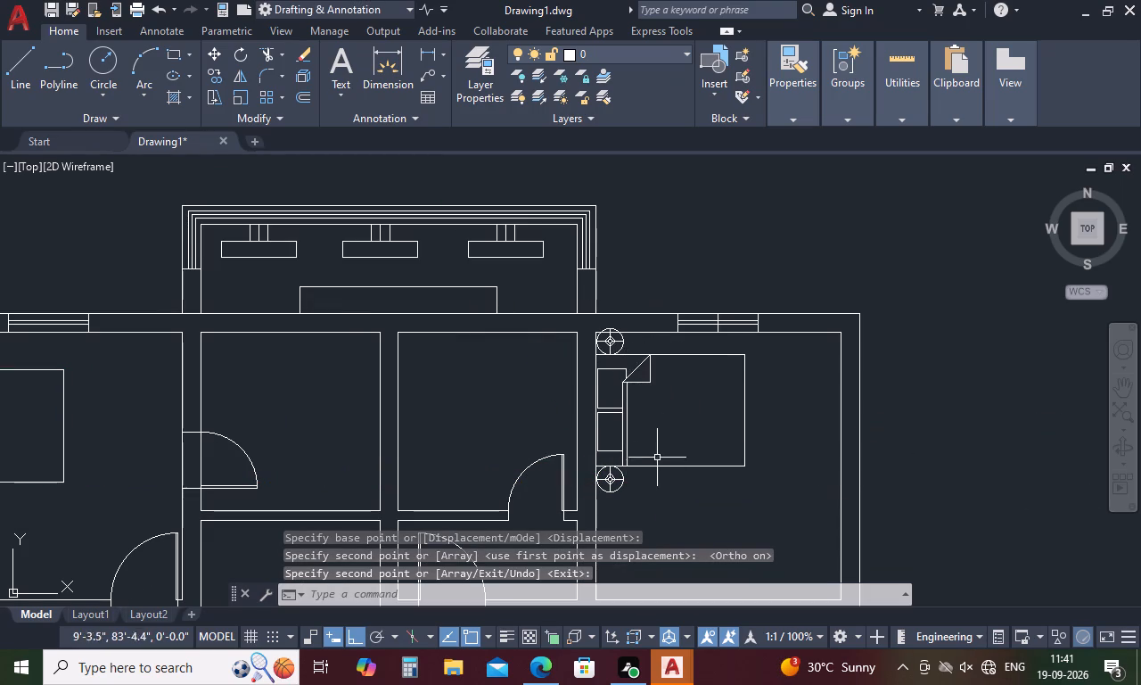
# Shift the copied bed group slightly south in the north-east room, with its headboard flush against the west wall.
pyautogui.click(628, 467)
pyautogui.write('m')
pyautogui.press('space')
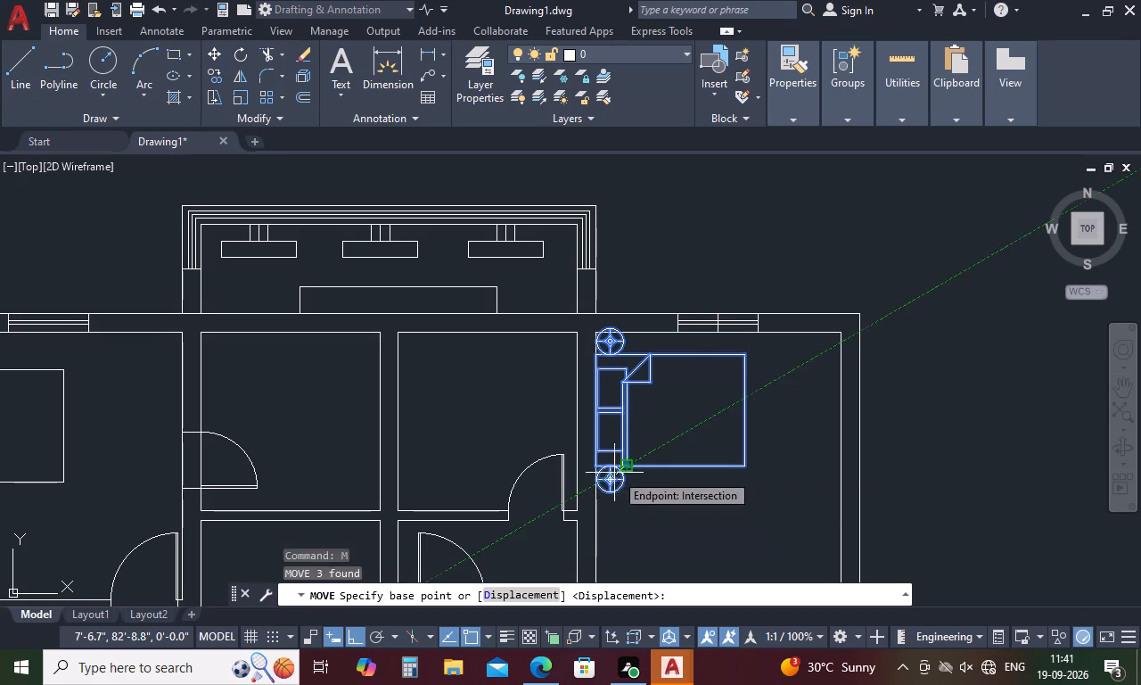
pyautogui.click(608, 473)
pyautogui.click(600, 503)
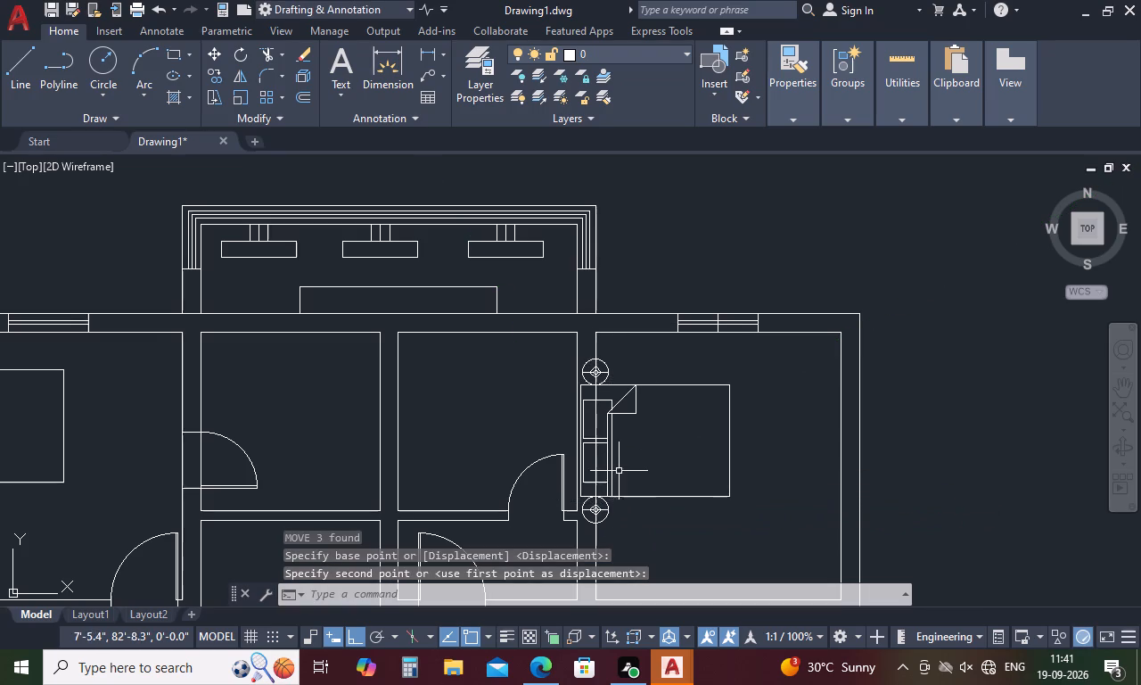
pyautogui.click(610, 485)
pyautogui.press('m')
pyautogui.press('space')
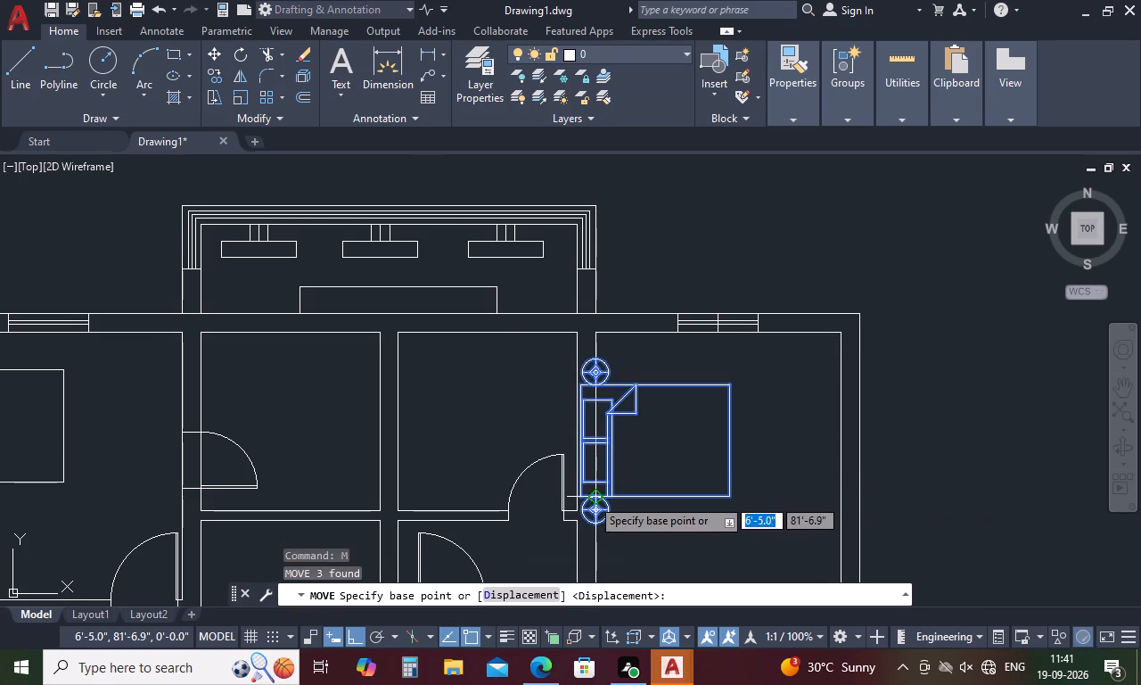
pyautogui.click(580, 498)
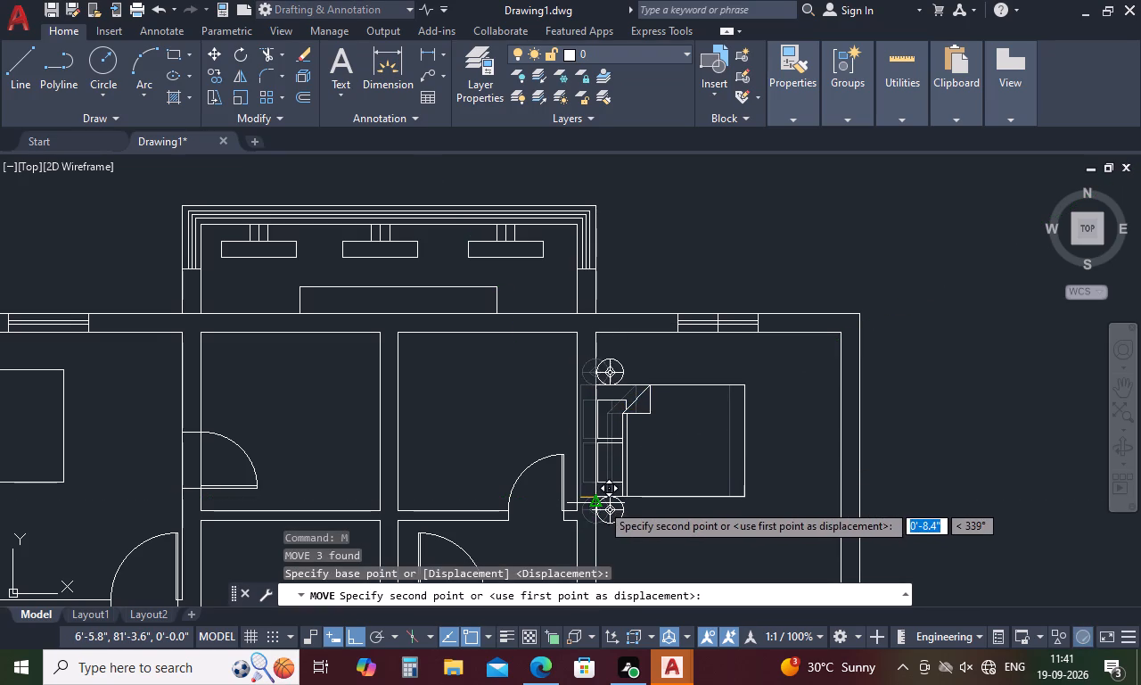
pyautogui.click(601, 503)
pyautogui.scroll(-4, 690, 389)
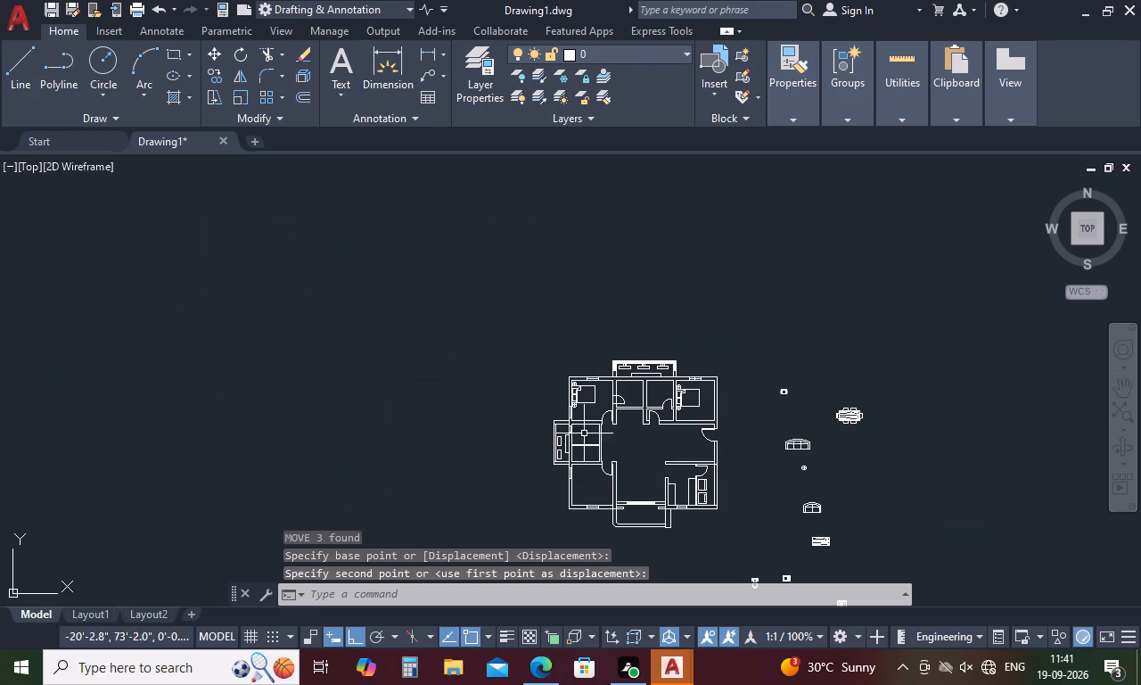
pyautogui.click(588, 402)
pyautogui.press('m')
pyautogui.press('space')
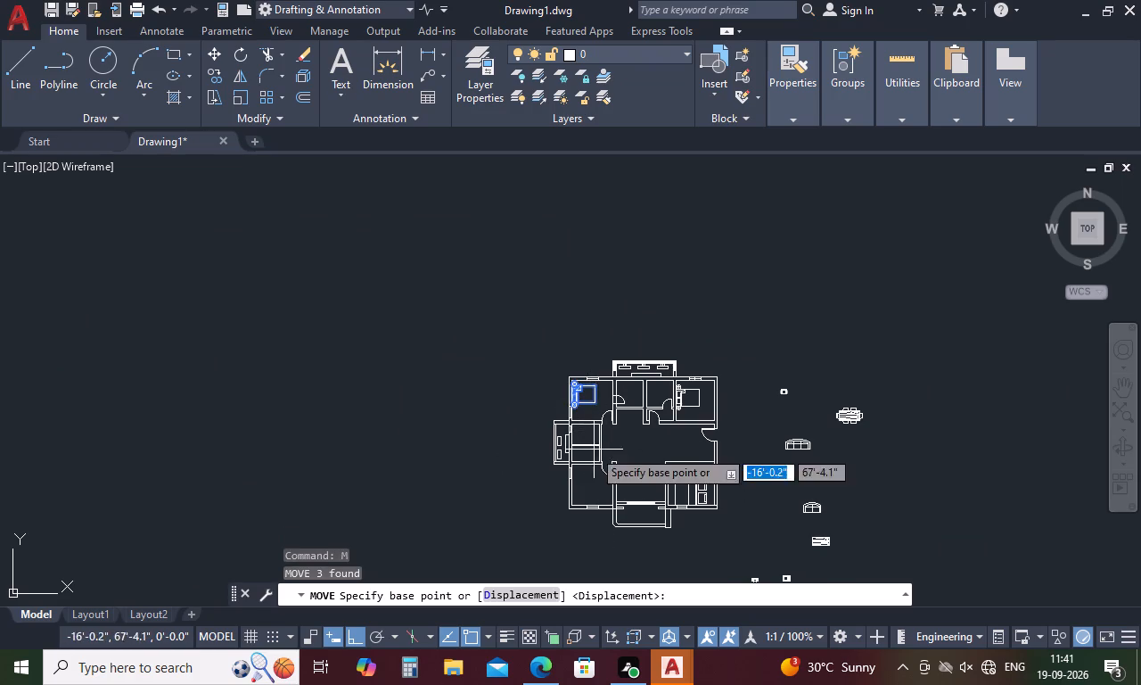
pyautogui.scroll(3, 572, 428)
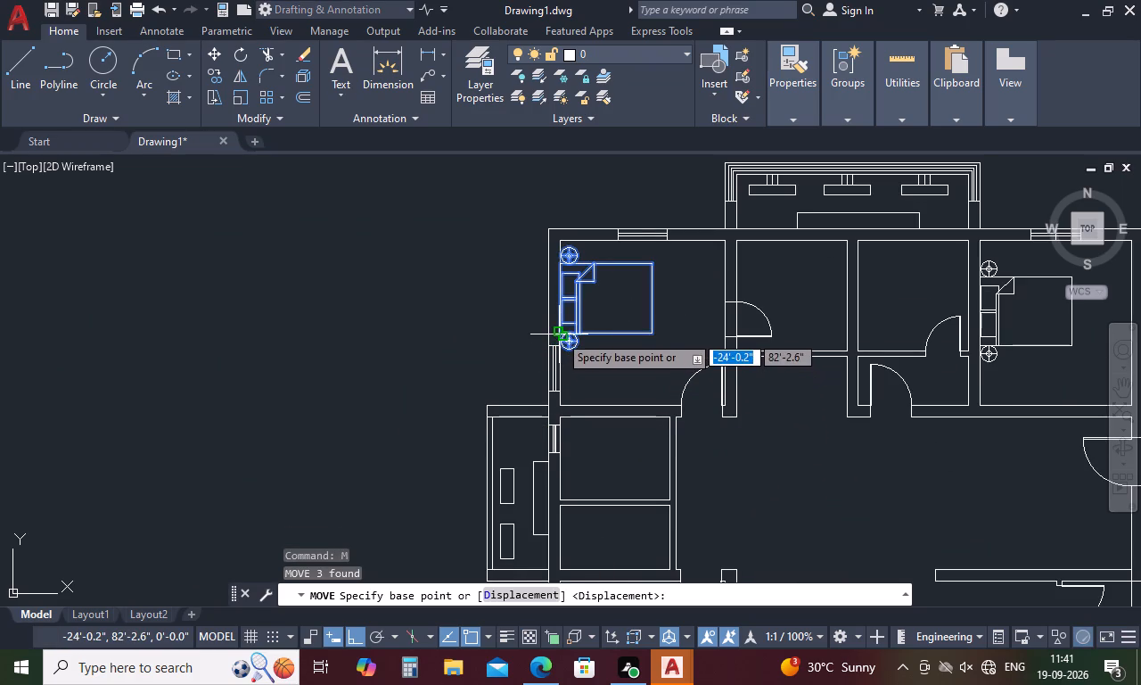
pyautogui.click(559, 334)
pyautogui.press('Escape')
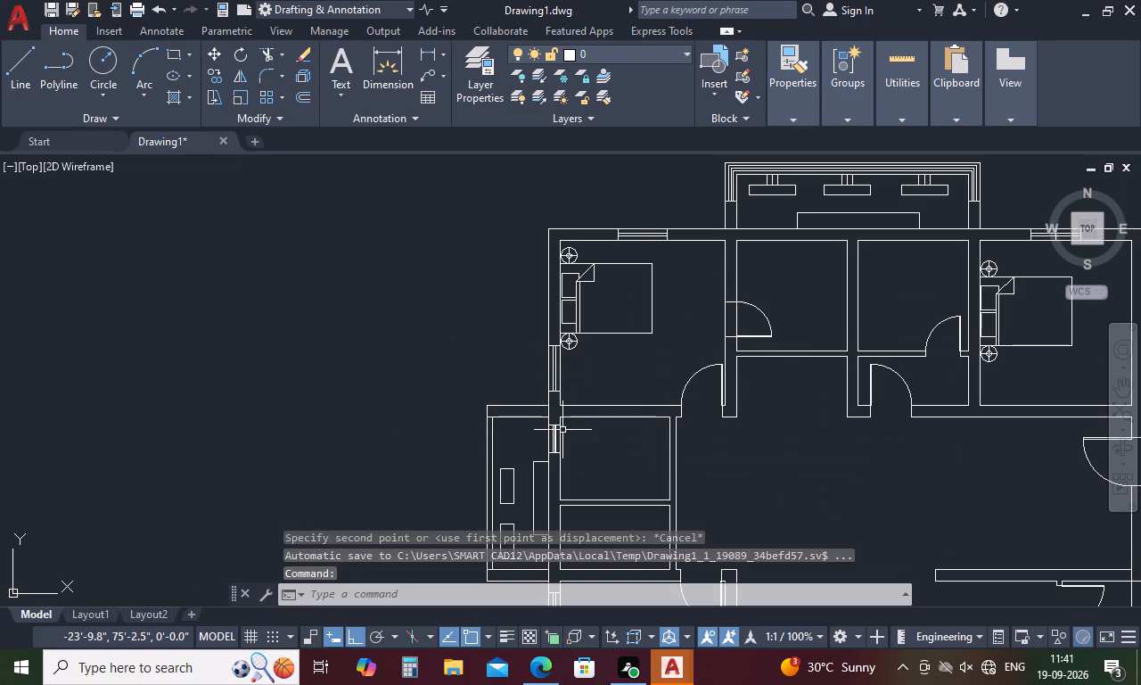
# Copy the north-west room's bed and lamp group straight south into the south-west room, against its west wall.
pyautogui.click(613, 334)
pyautogui.rightClick(613, 334)
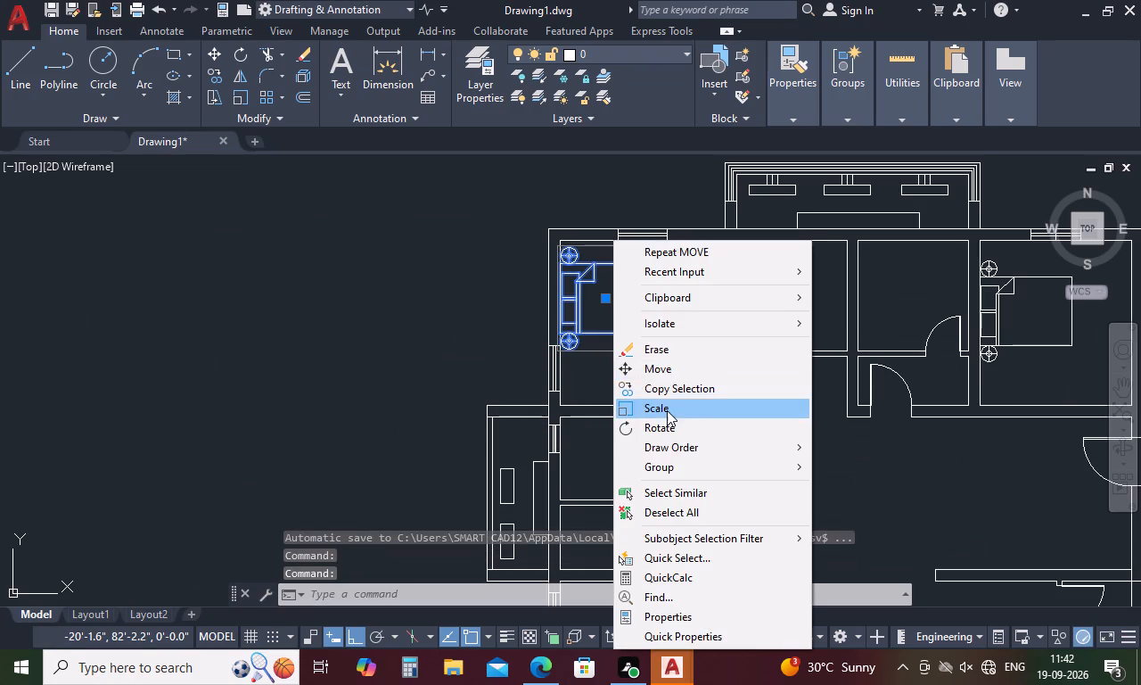
pyautogui.click(672, 387)
pyautogui.scroll(3, 556, 333)
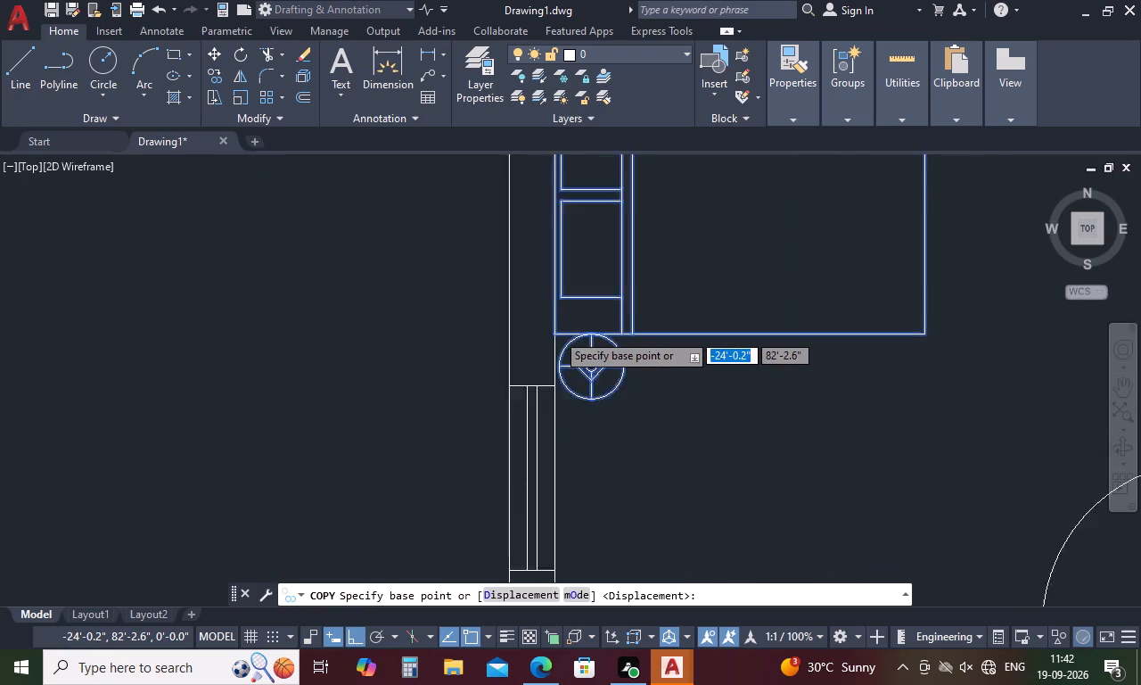
pyautogui.scroll(1, 556, 333)
pyautogui.click(552, 333)
pyautogui.scroll(-4, 554, 330)
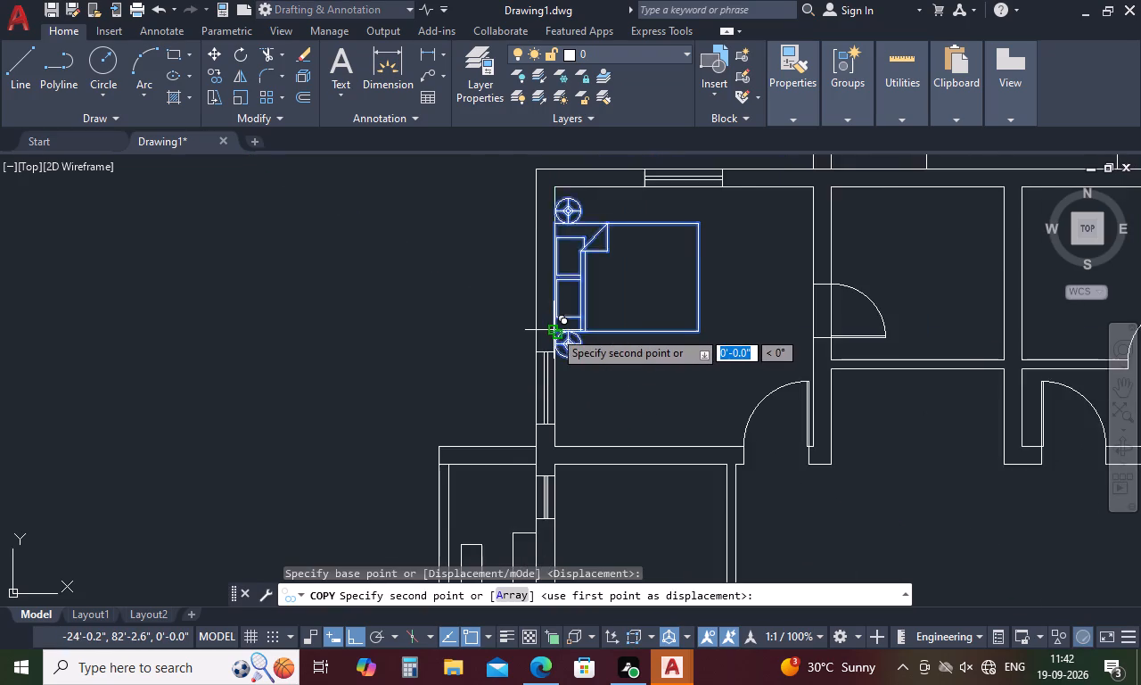
pyautogui.scroll(-3, 554, 330)
pyautogui.scroll(1, 536, 478)
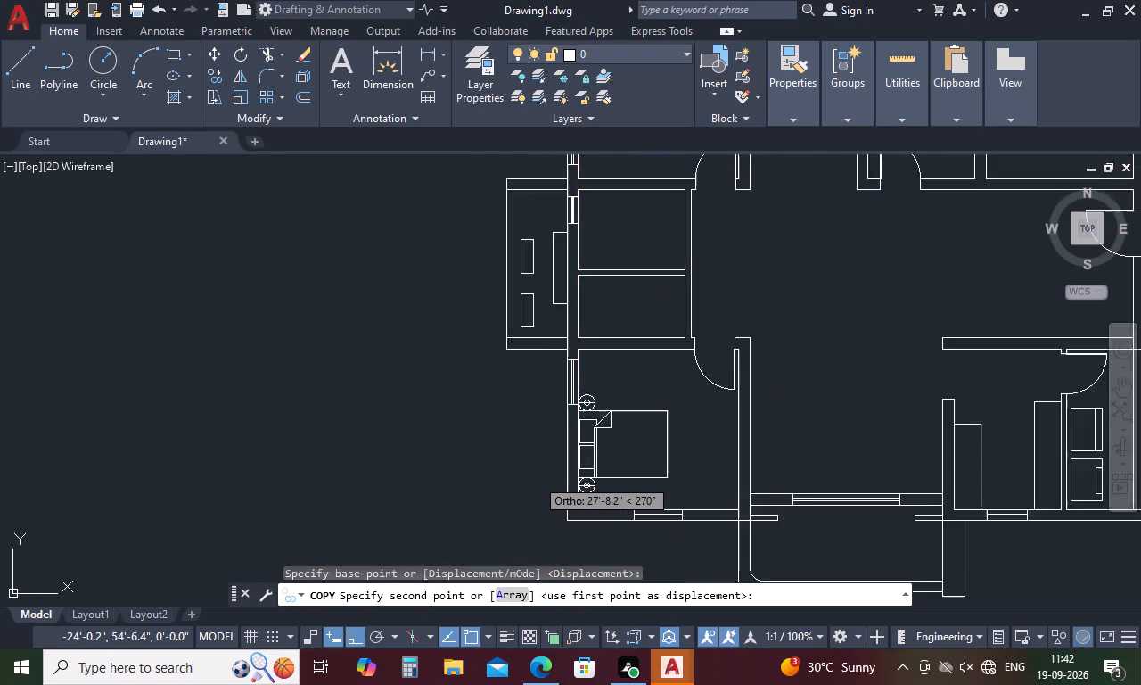
pyautogui.scroll(2, 536, 478)
pyautogui.click(536, 486)
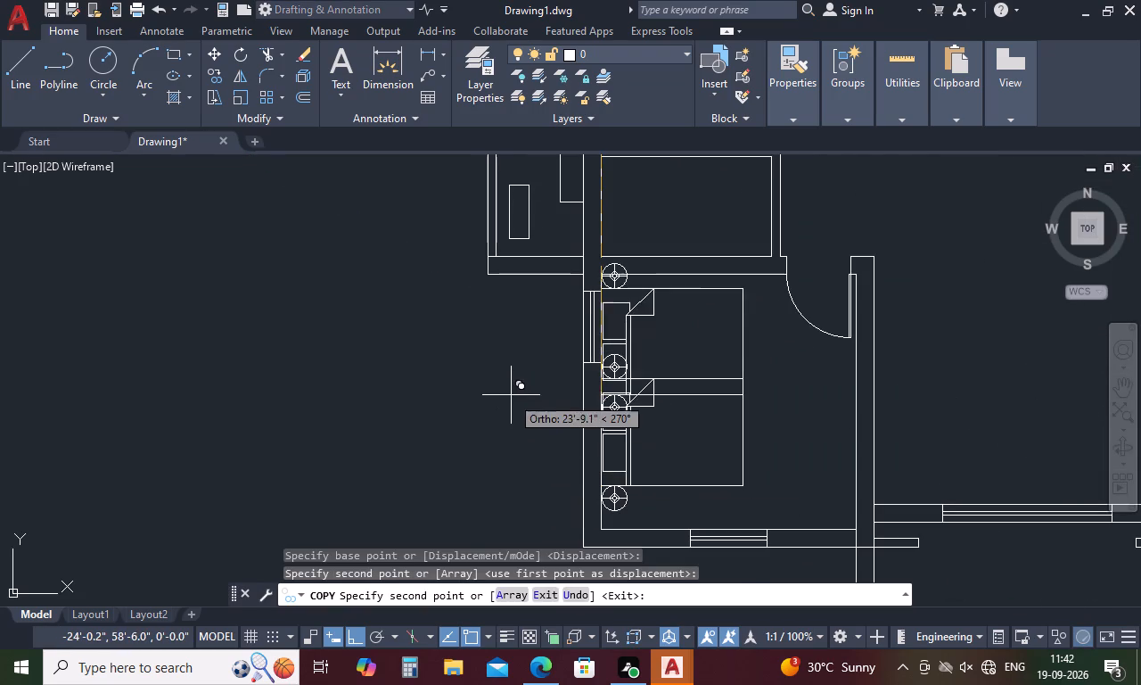
pyautogui.scroll(-4, 511, 395)
pyautogui.press('space')
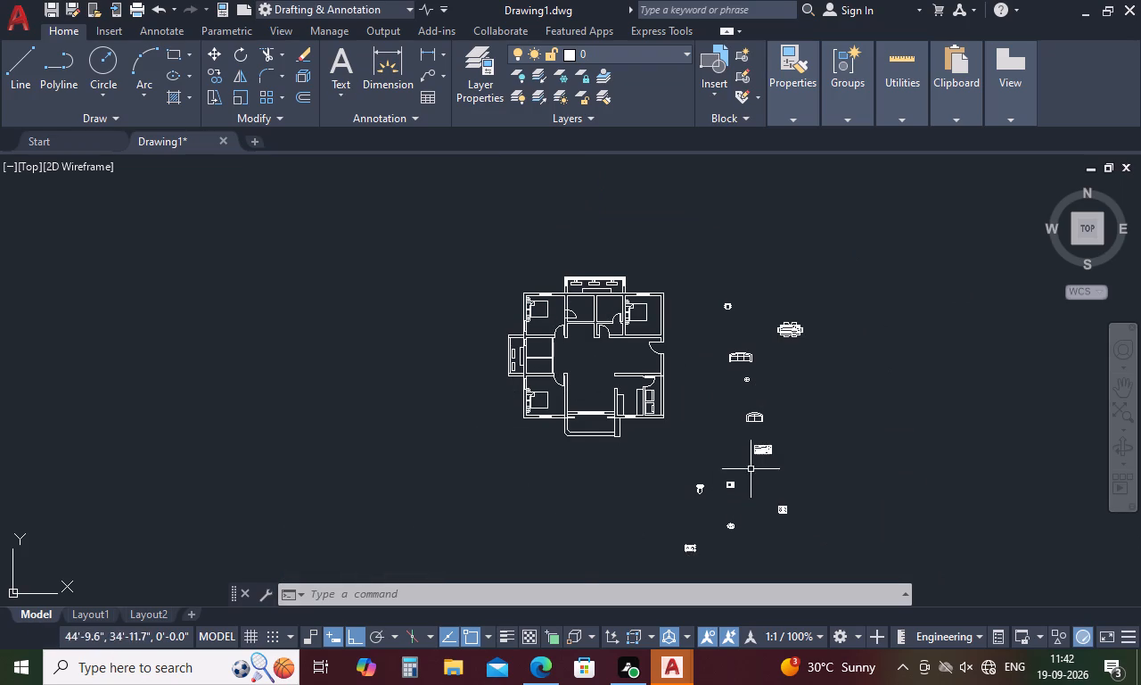
# Move the six-chair dining table into the central hall, south of the two middle rooms, with Ortho off.
pyautogui.click(792, 333)
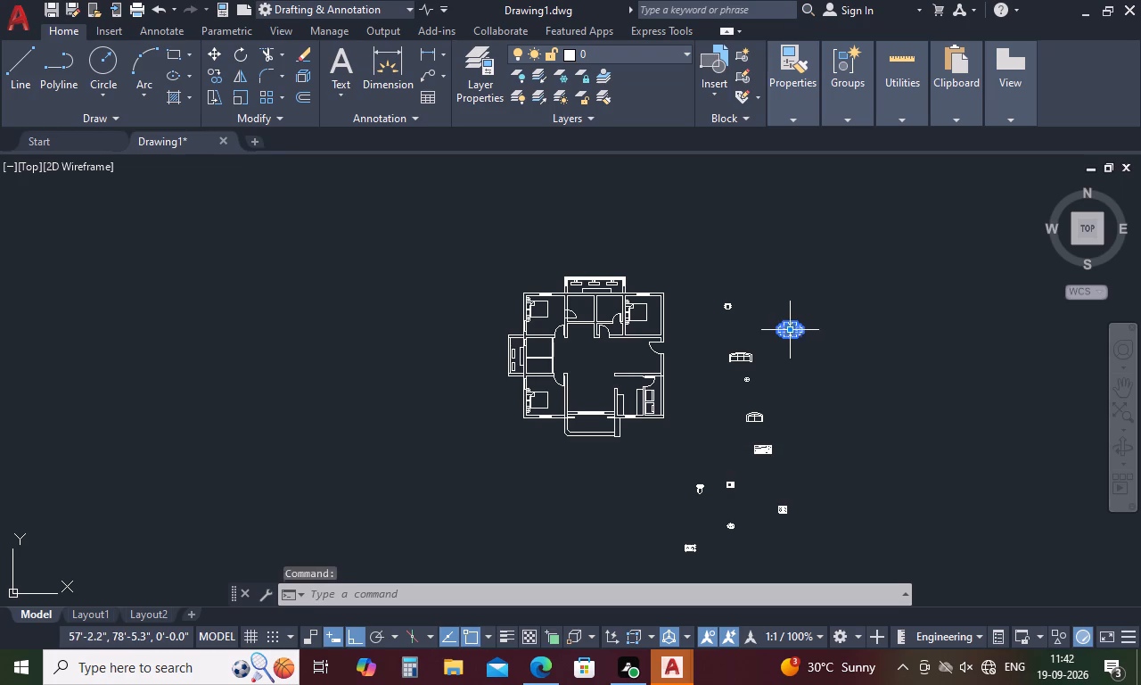
pyautogui.rightClick(792, 333)
pyautogui.click(833, 342)
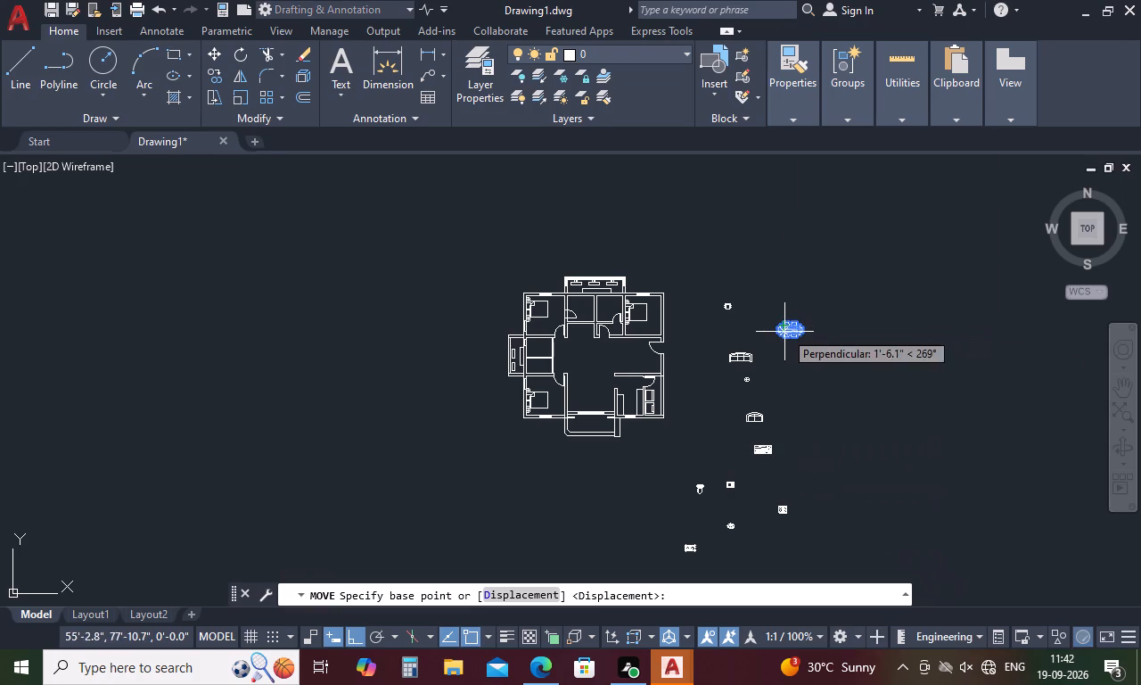
pyautogui.click(793, 332)
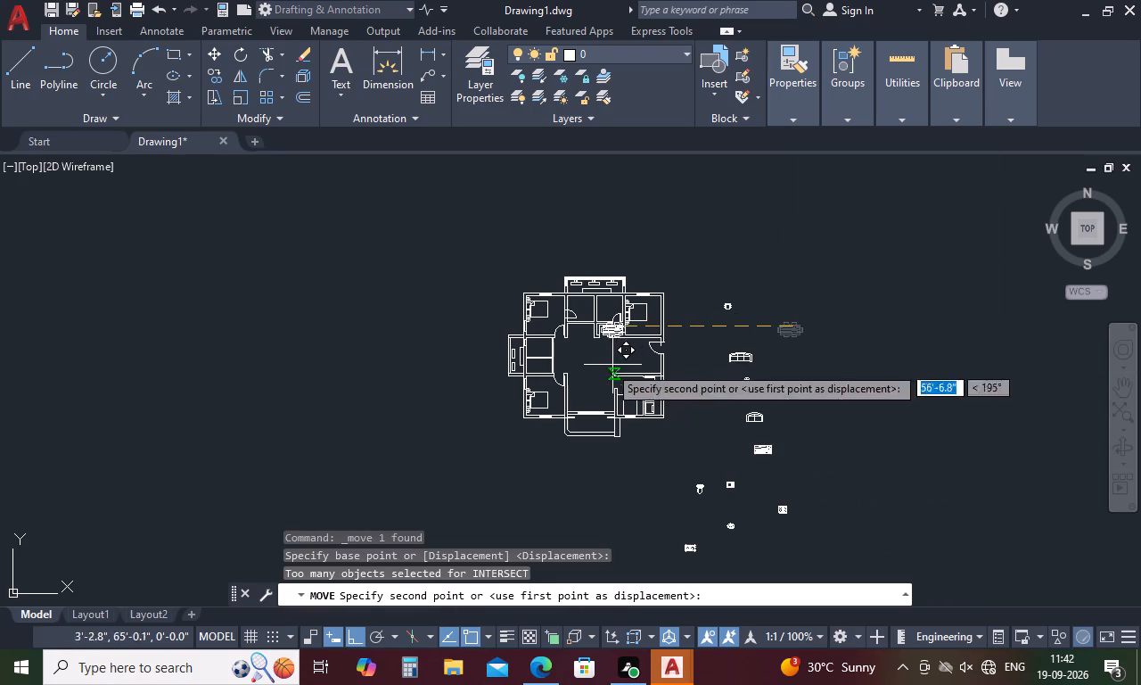
pyautogui.press('F8')
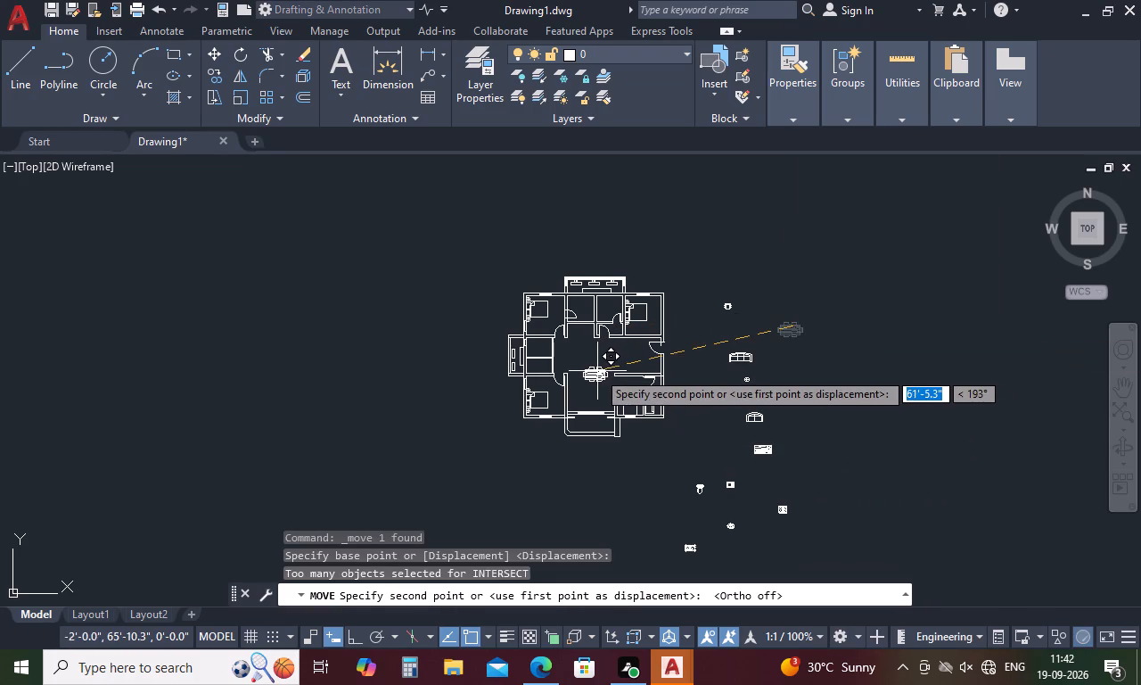
pyautogui.click(590, 352)
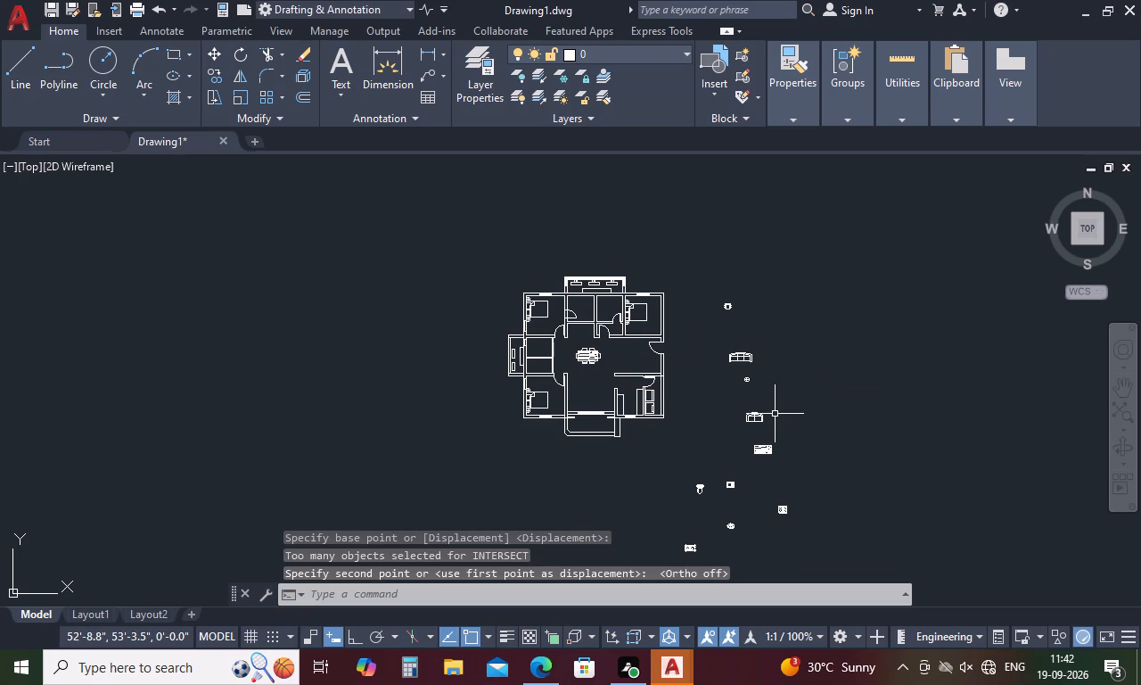
# Rotate the three-seat sofa 180° about its south-east corner with Ortho on, so that its back faces south.
pyautogui.click(751, 358)
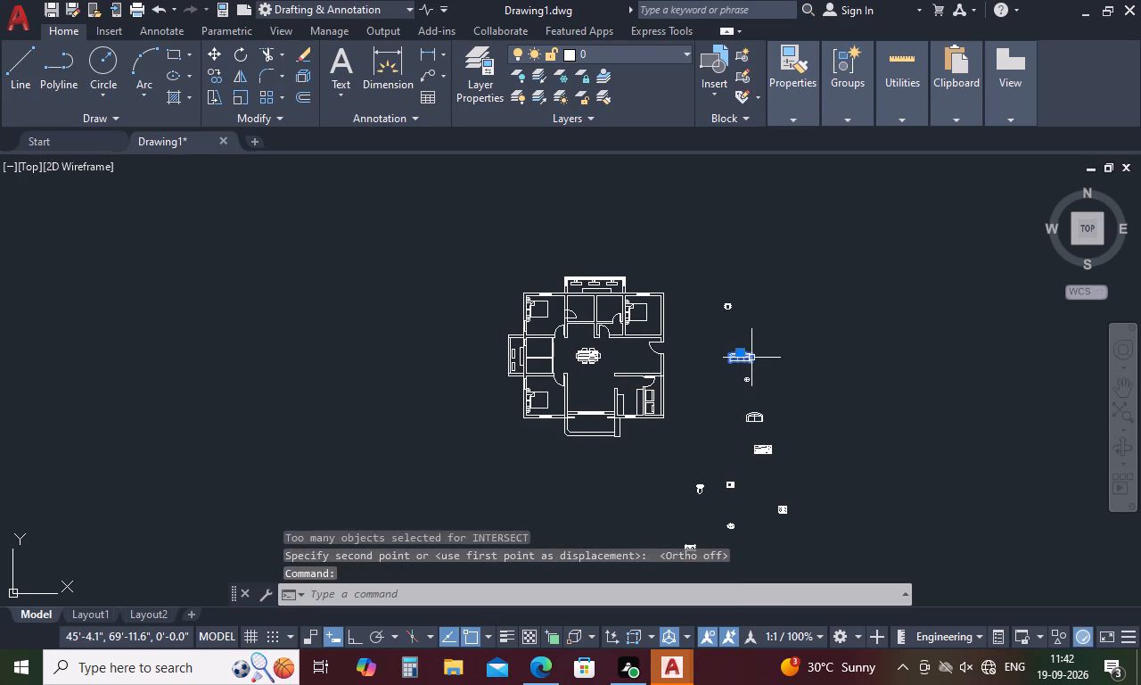
pyautogui.rightClick(751, 358)
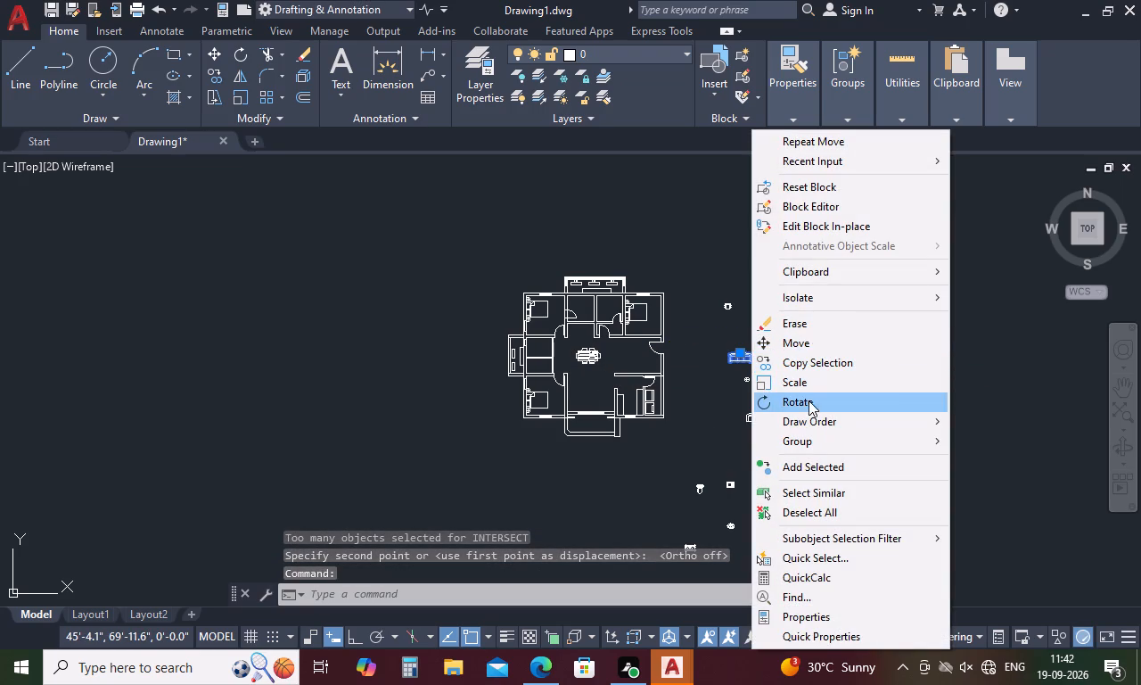
pyautogui.click(808, 401)
pyautogui.scroll(4, 747, 351)
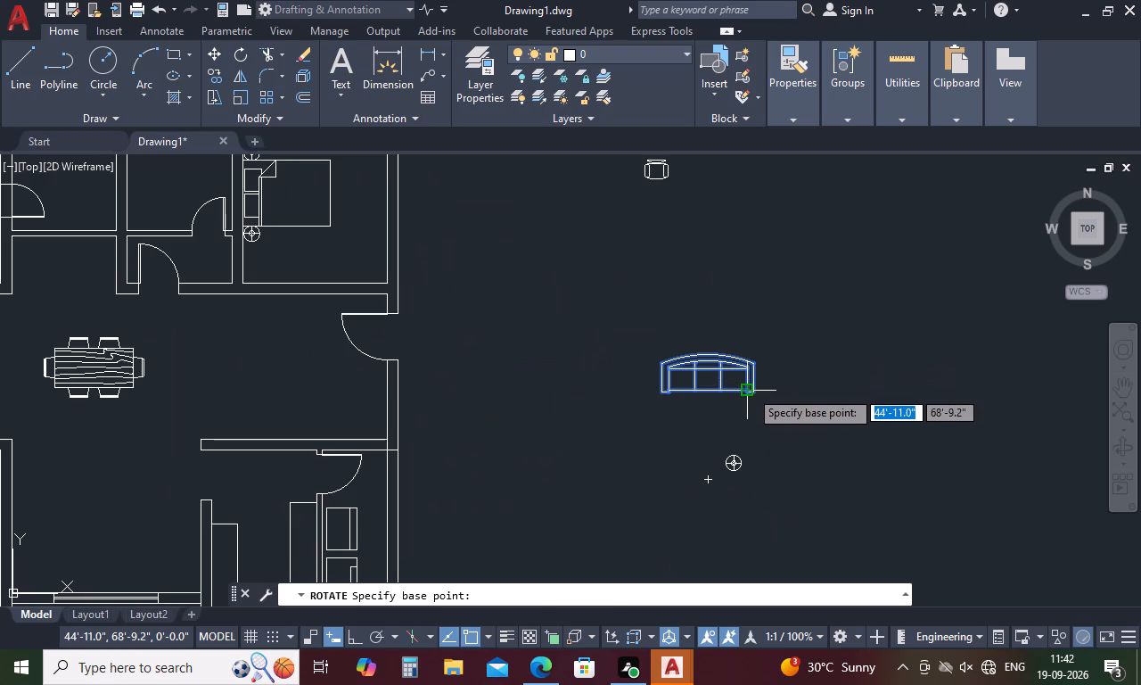
pyautogui.click(750, 390)
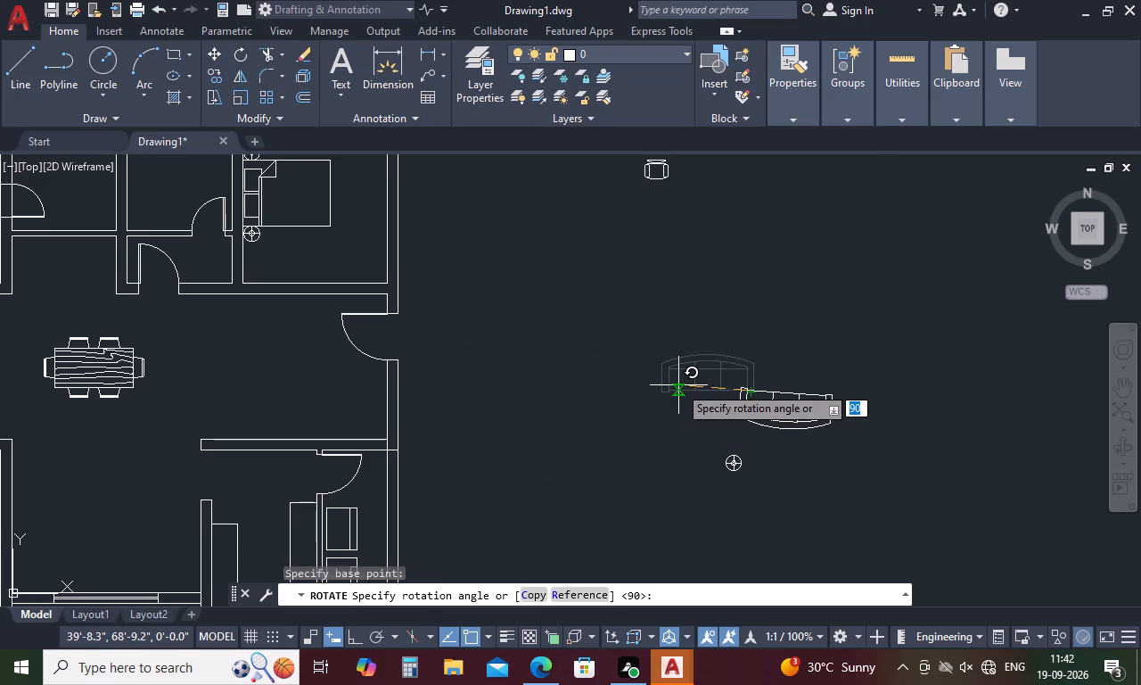
pyautogui.press('F8')
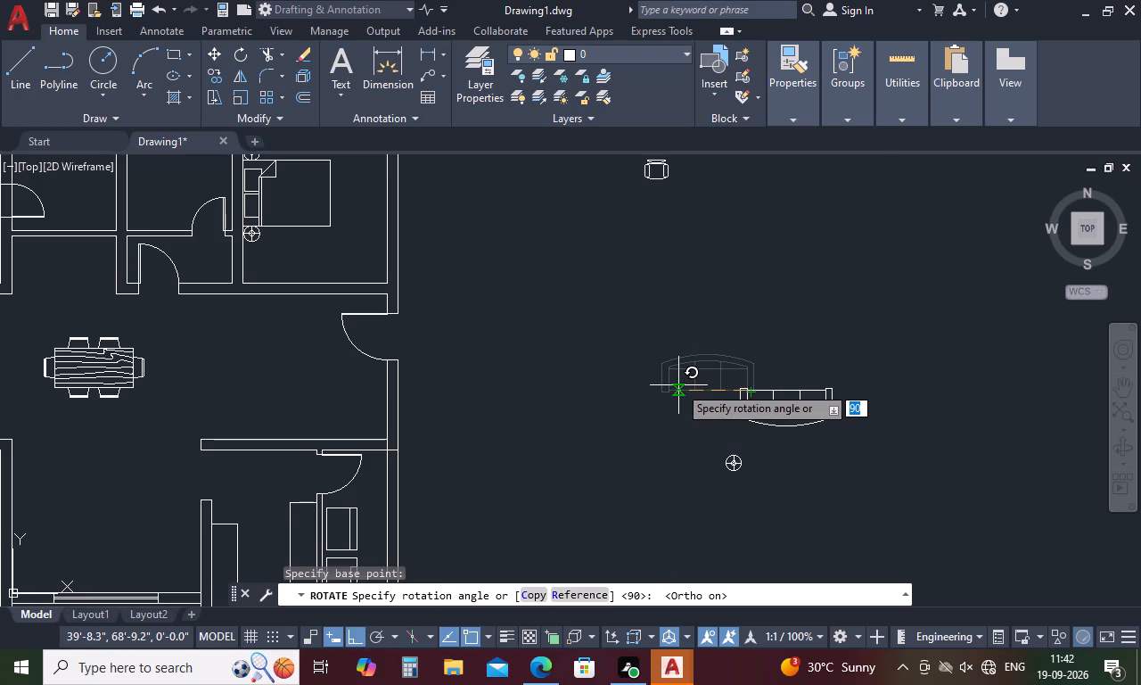
pyautogui.click(678, 385)
# Move the rotated three-seat sofa from its north-west corner to the south face of the hall's south-east partition wall.
pyautogui.click(742, 403)
pyautogui.rightClick(743, 401)
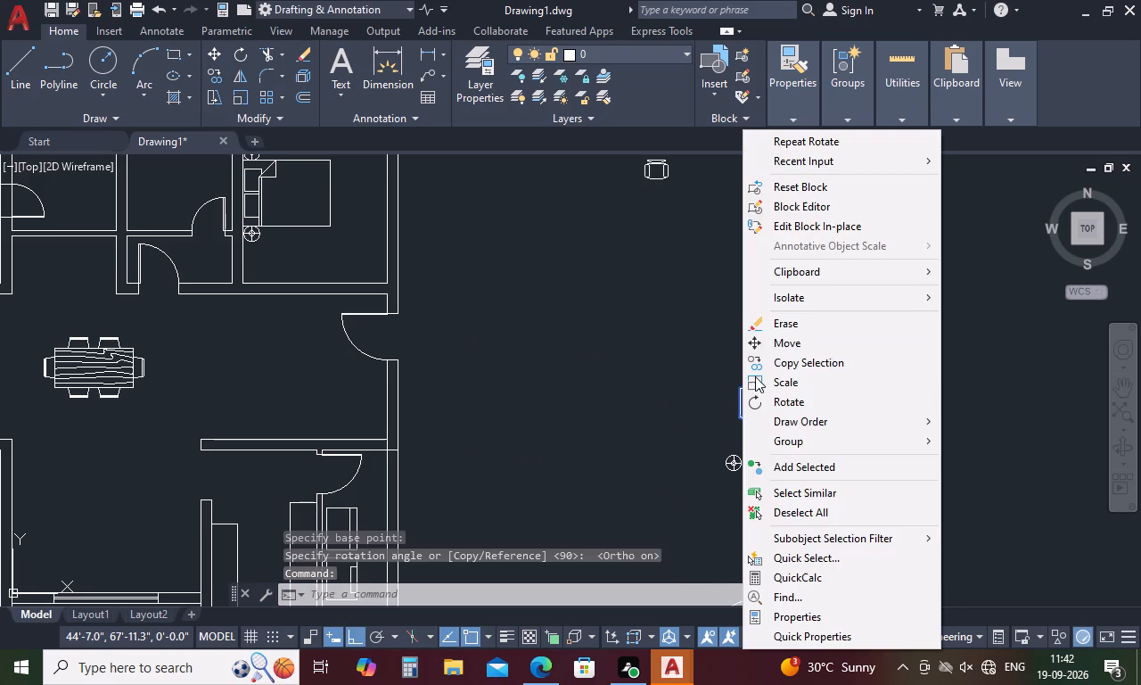
pyautogui.click(782, 344)
pyautogui.click(738, 384)
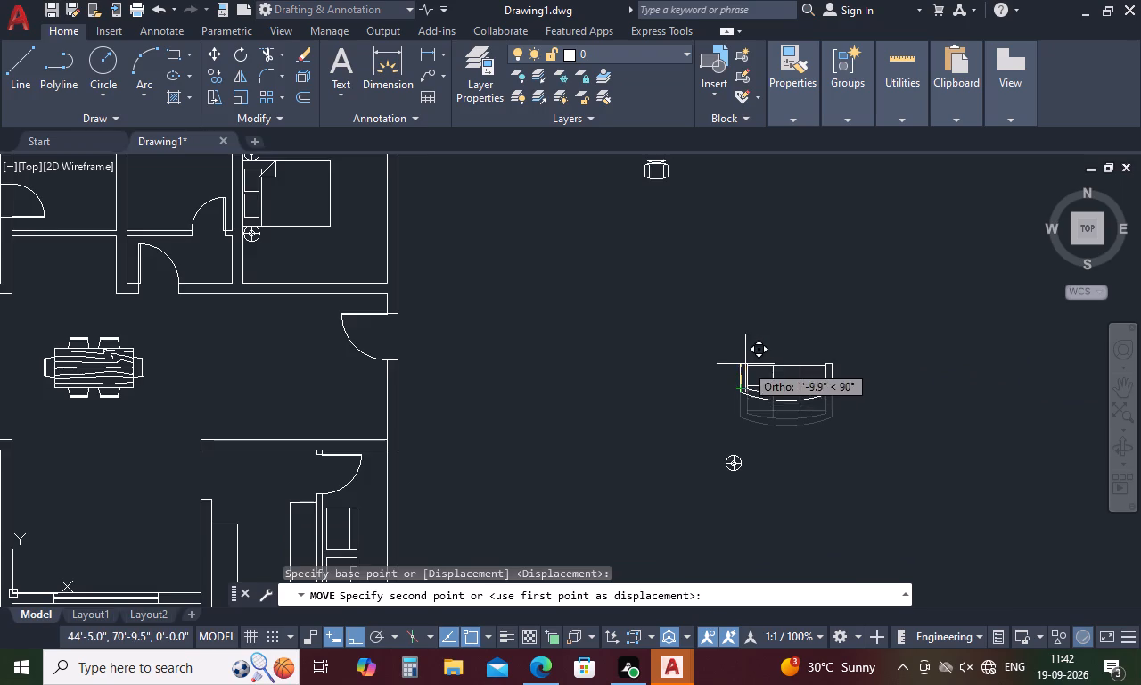
pyautogui.scroll(-3, 745, 364)
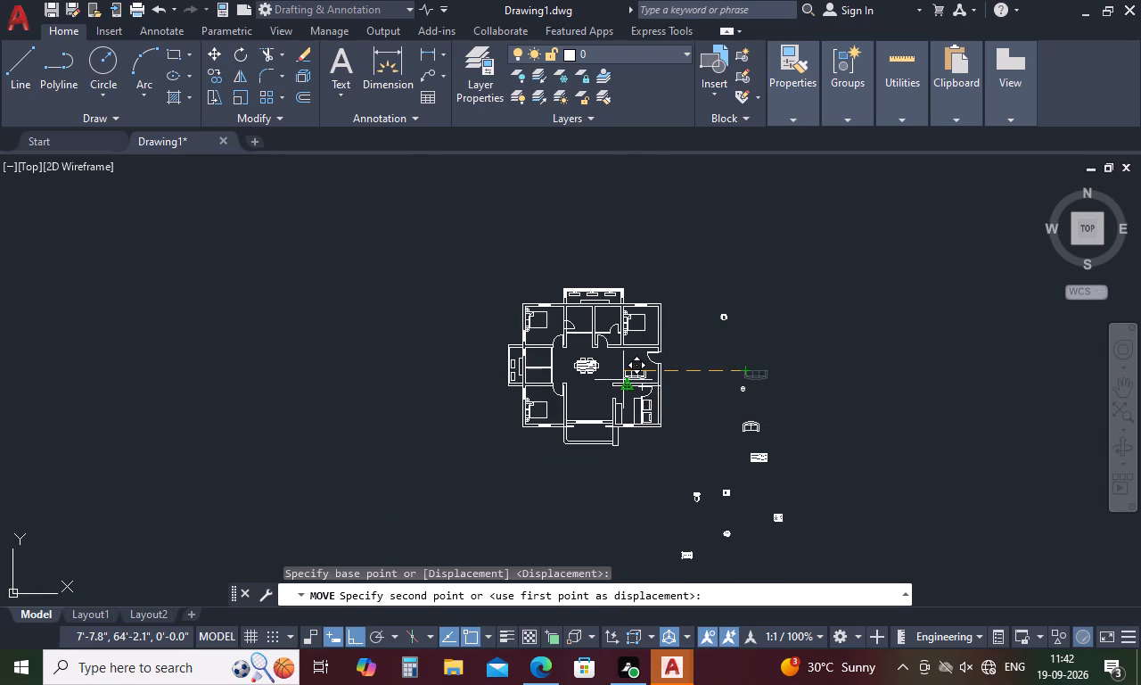
pyautogui.scroll(4, 620, 380)
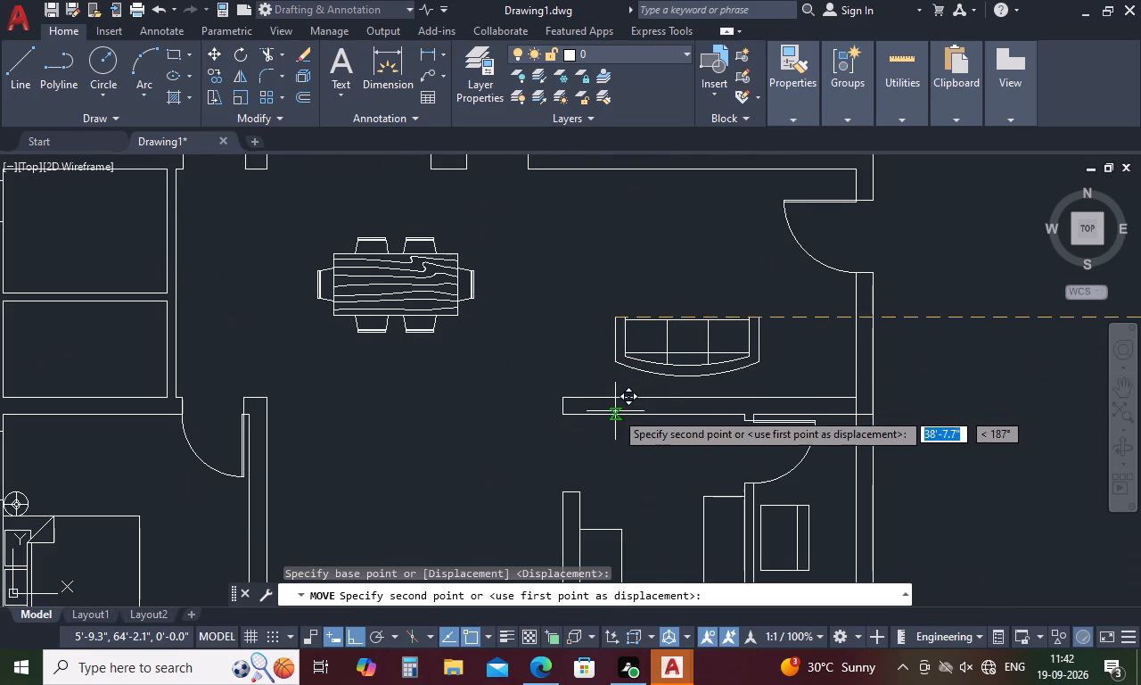
pyautogui.click(613, 417)
# Move the three-seat sofa straight north from its curved back so it rests against the partition wall's north face.
pyautogui.click(625, 443)
pyautogui.rightClick(625, 443)
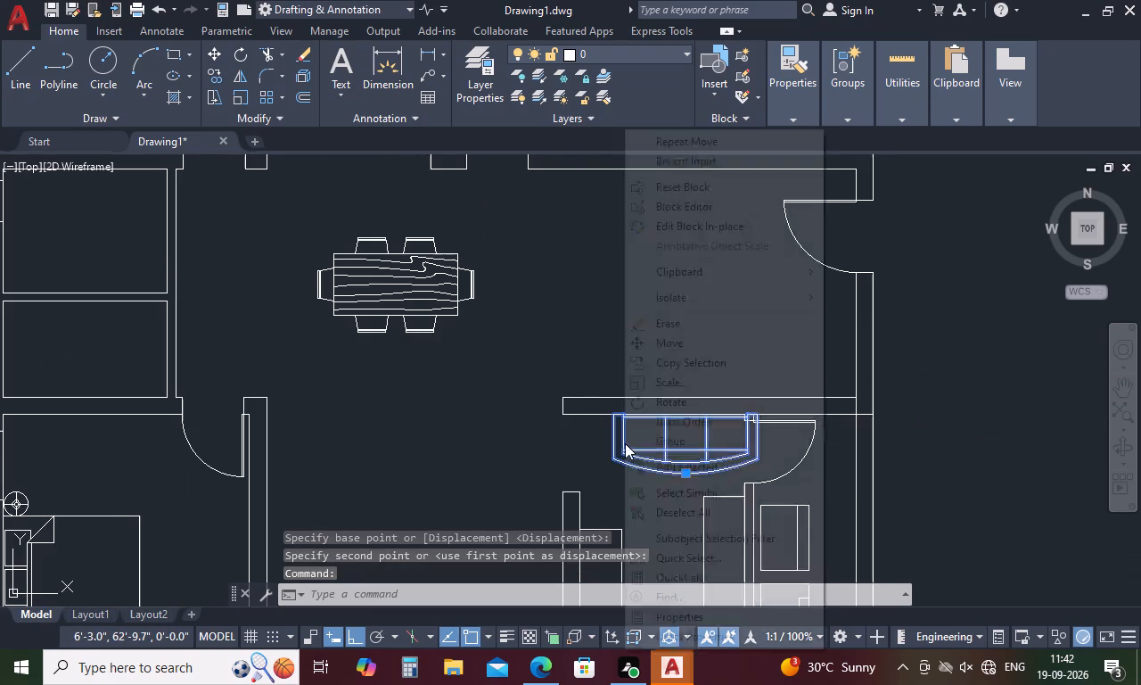
pyautogui.click(675, 347)
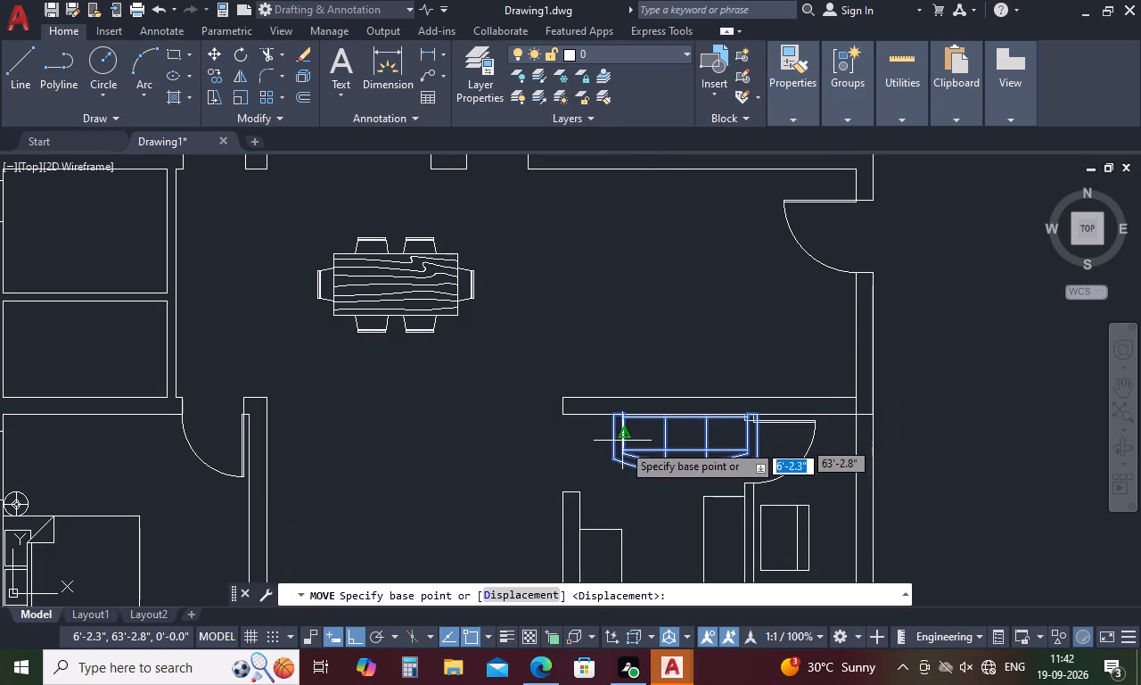
pyautogui.click(691, 475)
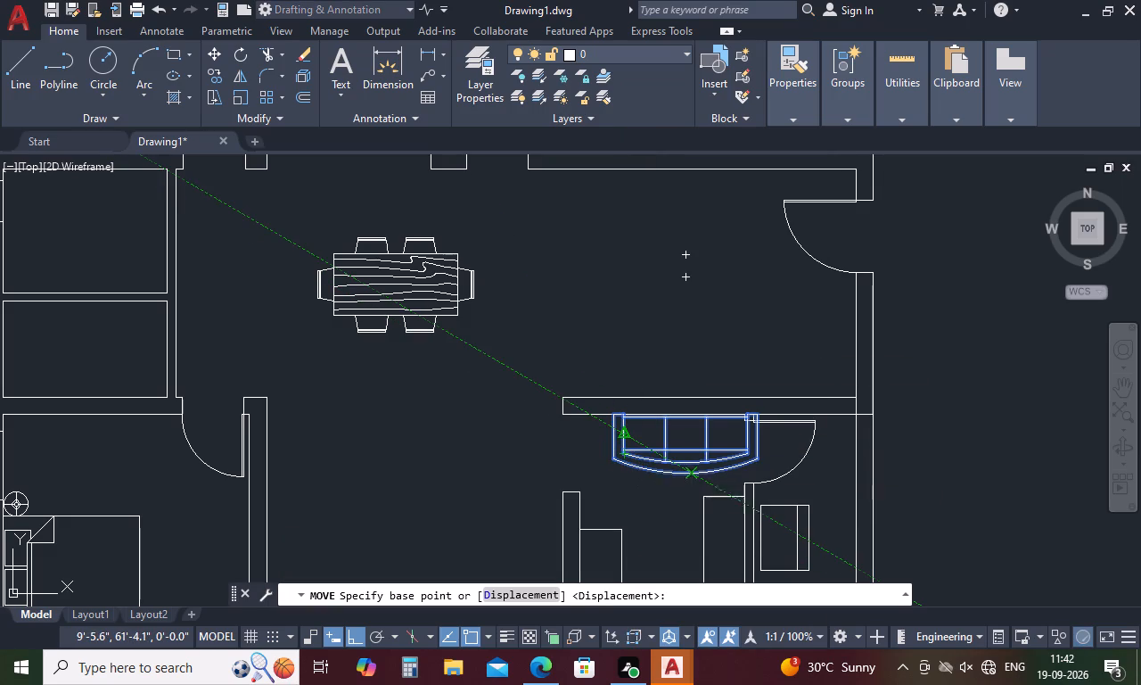
pyautogui.click(687, 399)
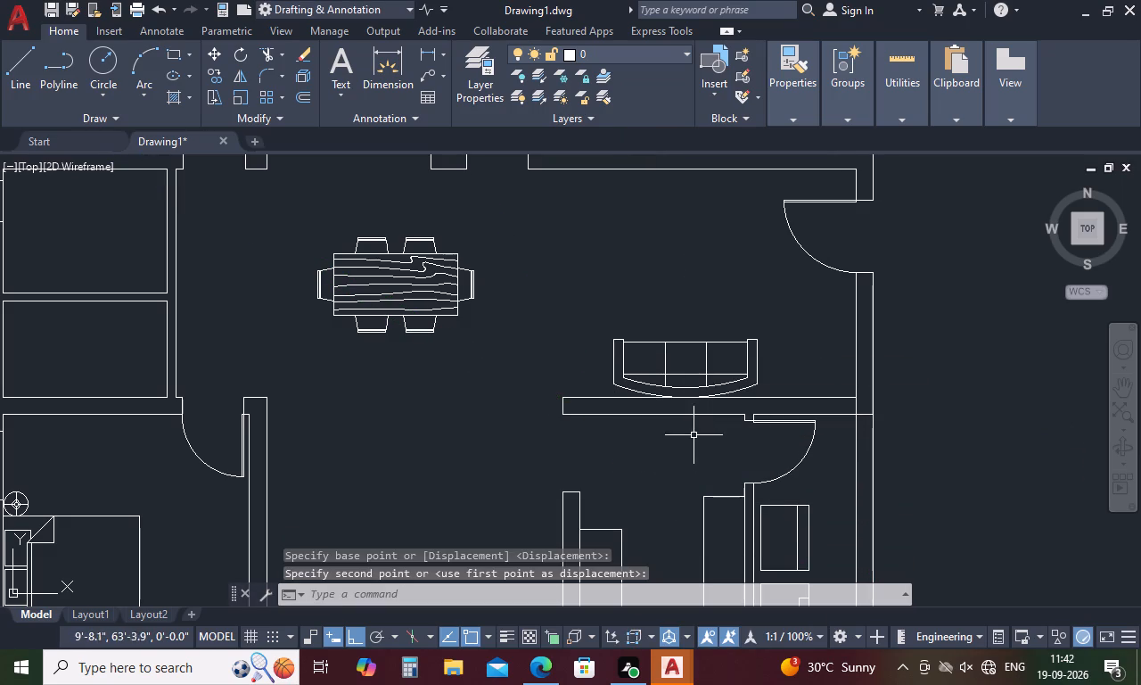
# Rotate the two-seat sofa a quarter turn clockwise about its south-east corner, so that its back faces east.
pyautogui.scroll(-3, 644, 401)
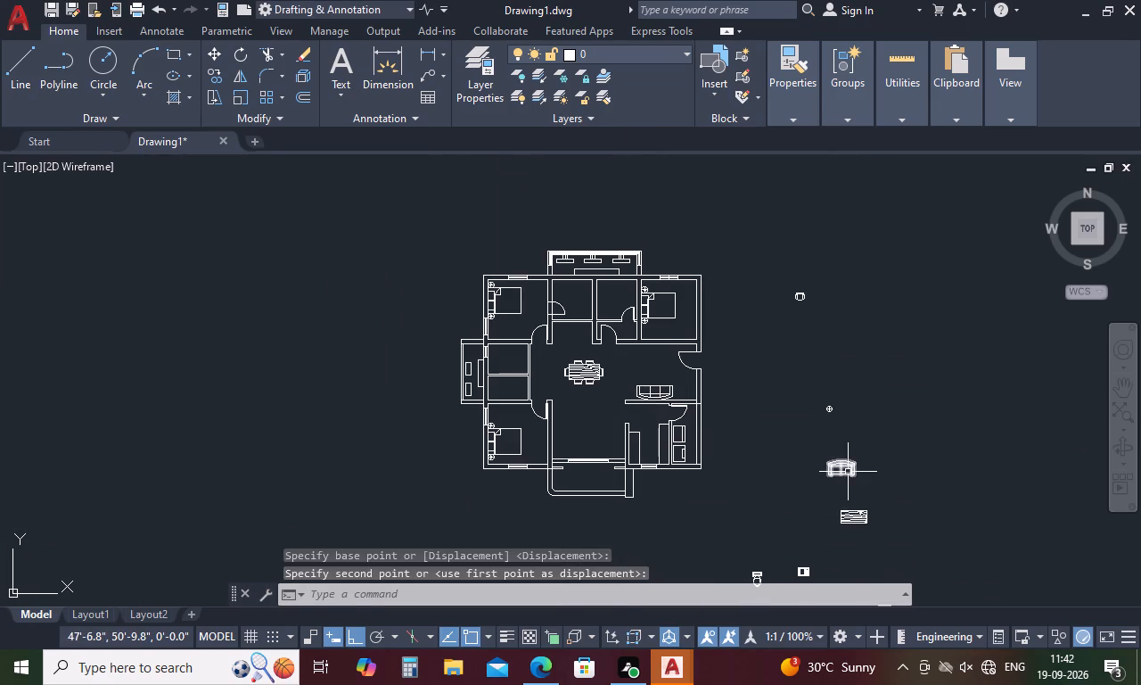
pyautogui.click(848, 472)
pyautogui.rightClick(848, 472)
pyautogui.press('space')
pyautogui.click(786, 488)
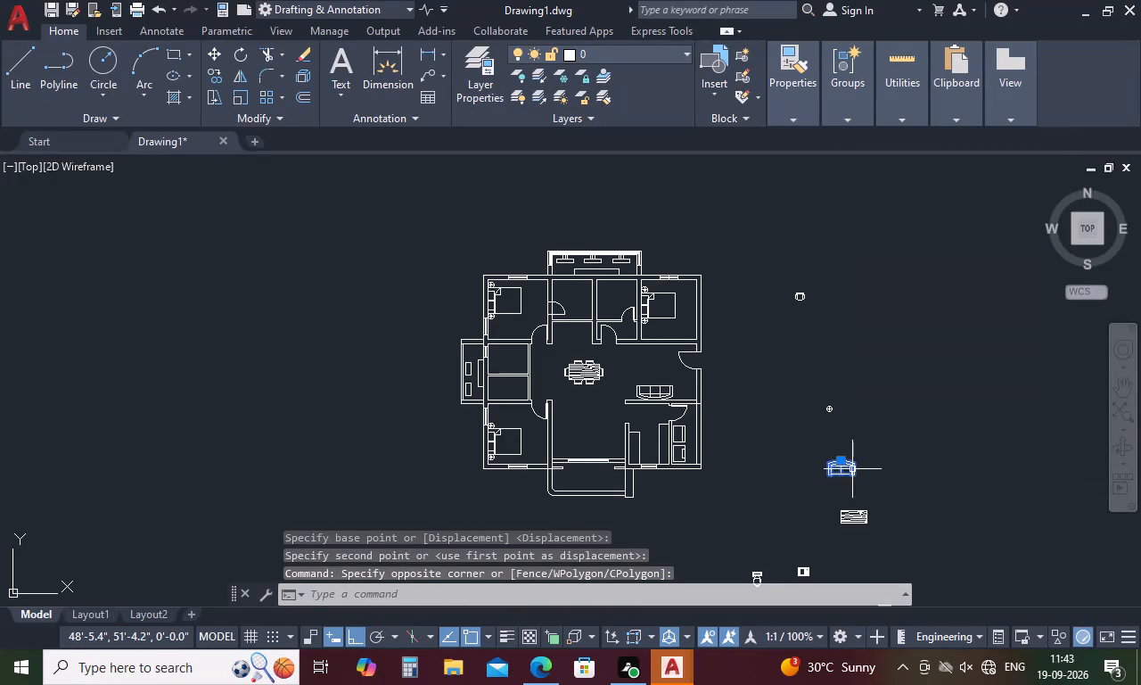
pyautogui.rightClick(863, 431)
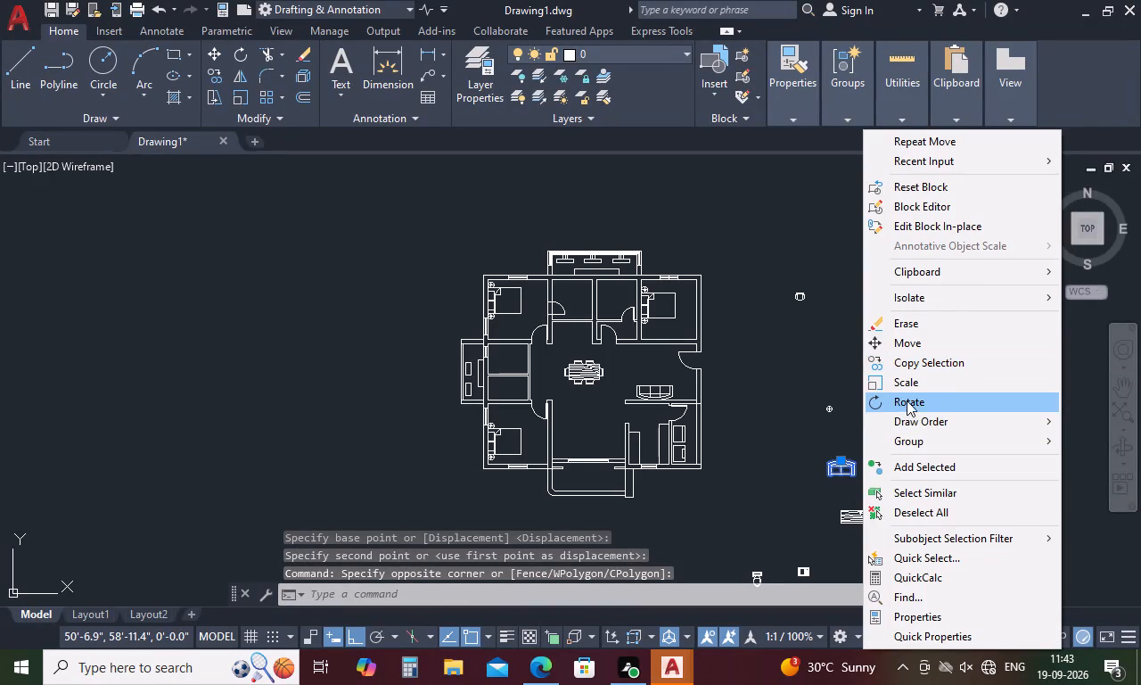
pyautogui.click(907, 400)
pyautogui.scroll(3, 844, 483)
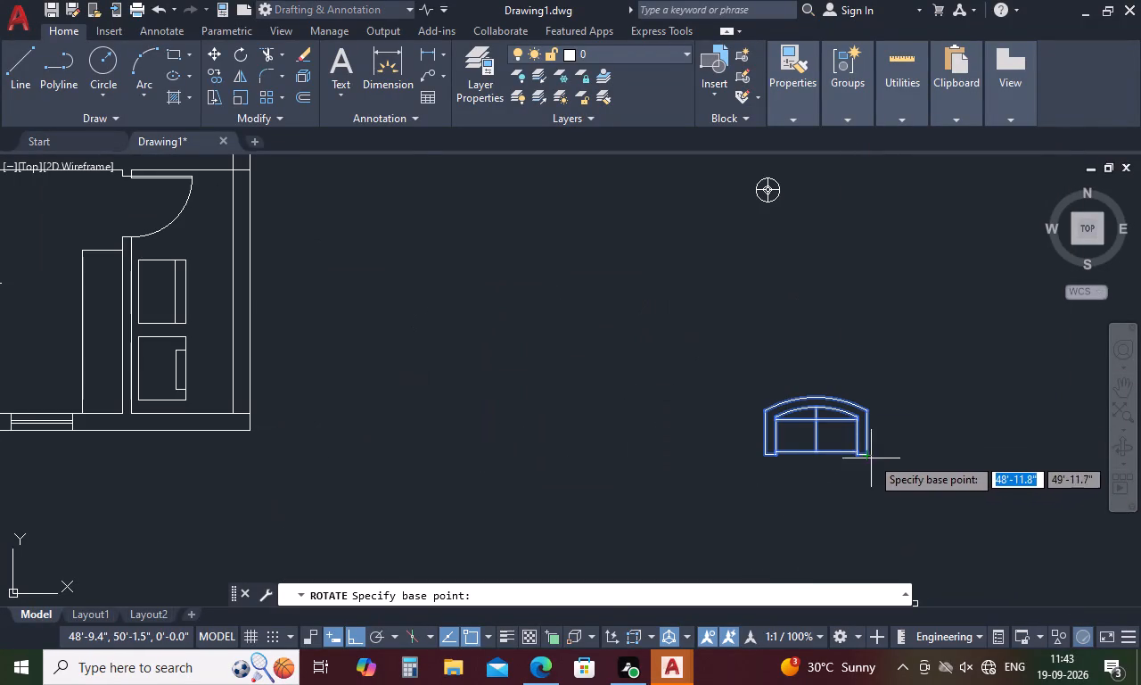
pyautogui.click(871, 457)
pyautogui.click(841, 509)
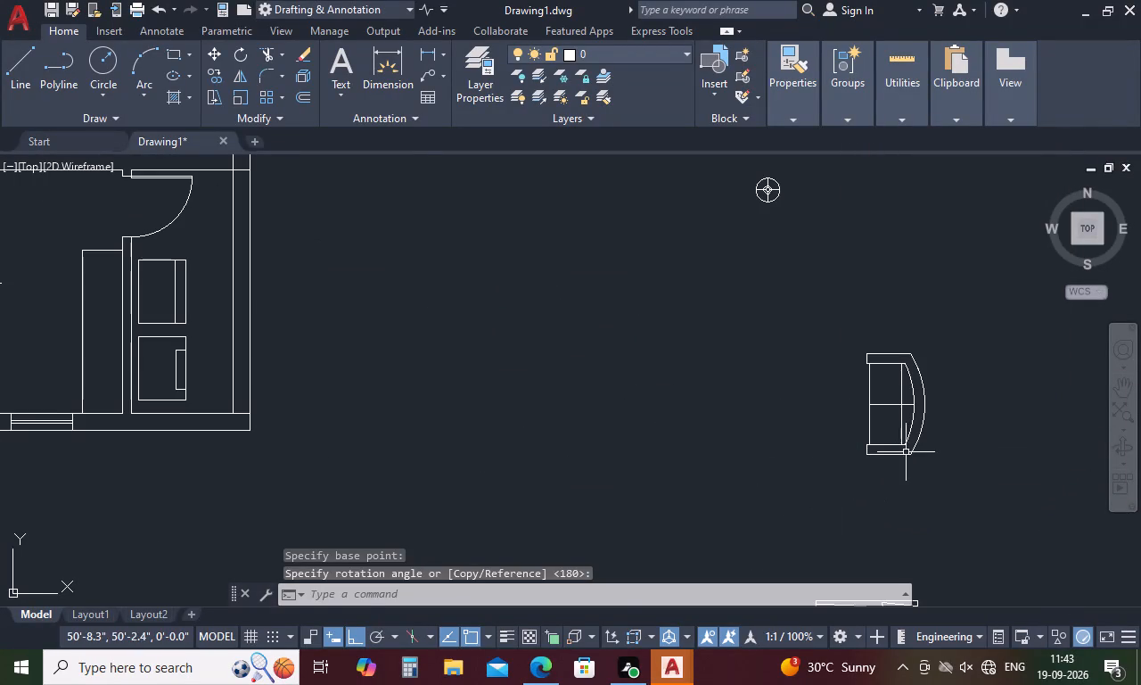
# Move the two-seat sofa from its south-west corner into the hall beside the east wall, south of the entrance door, with Ortho off.
pyautogui.click(908, 448)
pyautogui.click(900, 424)
pyautogui.rightClick(899, 424)
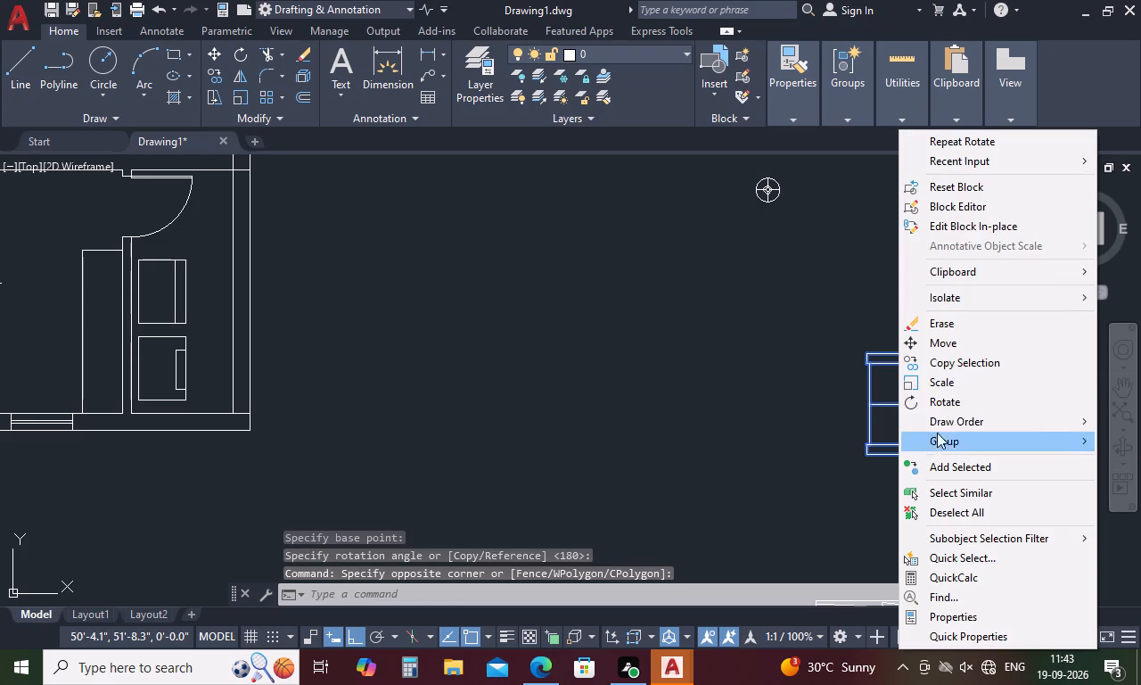
pyautogui.click(946, 344)
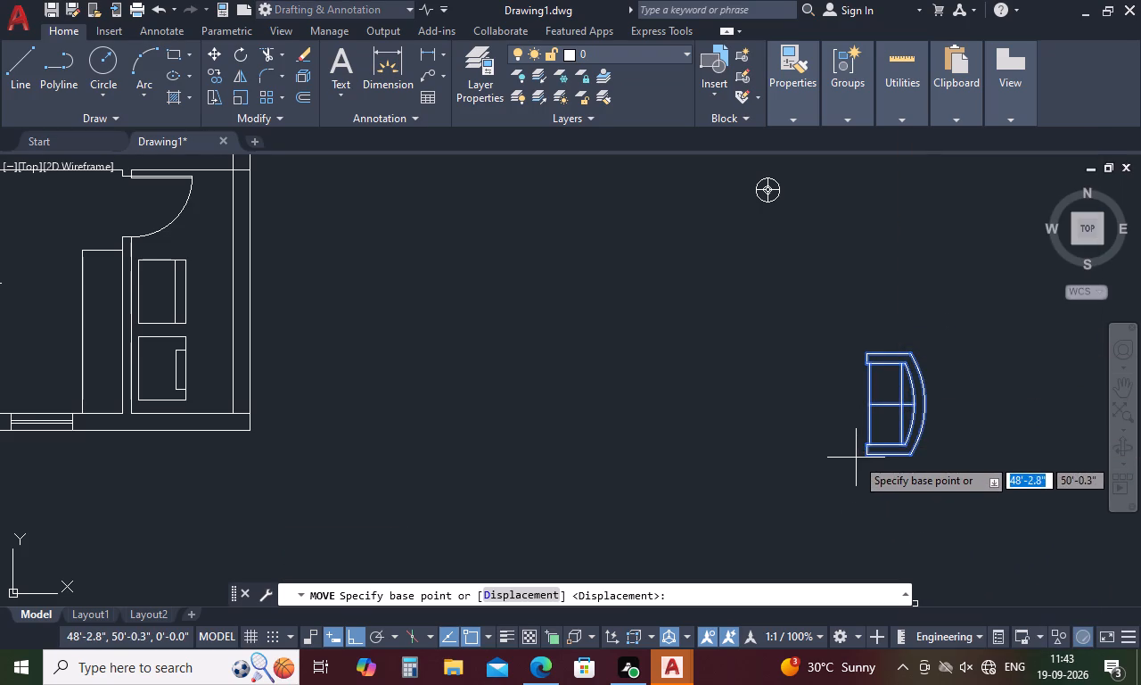
pyautogui.click(861, 455)
pyautogui.scroll(-3, 635, 419)
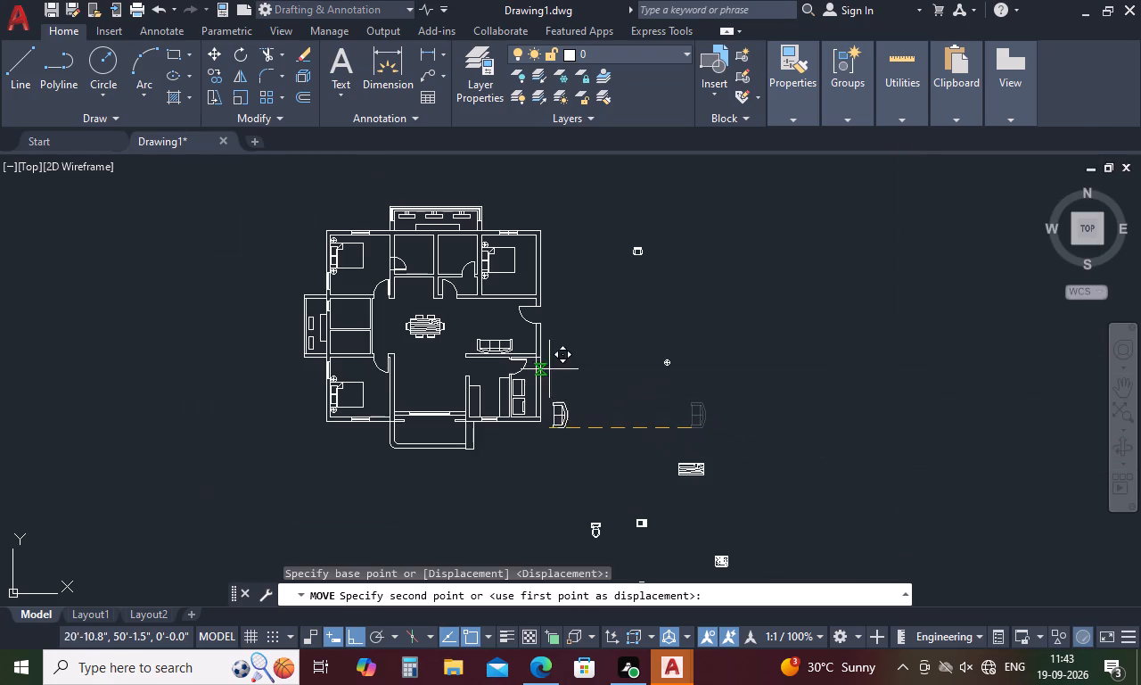
pyautogui.scroll(3, 519, 339)
pyautogui.press('F8')
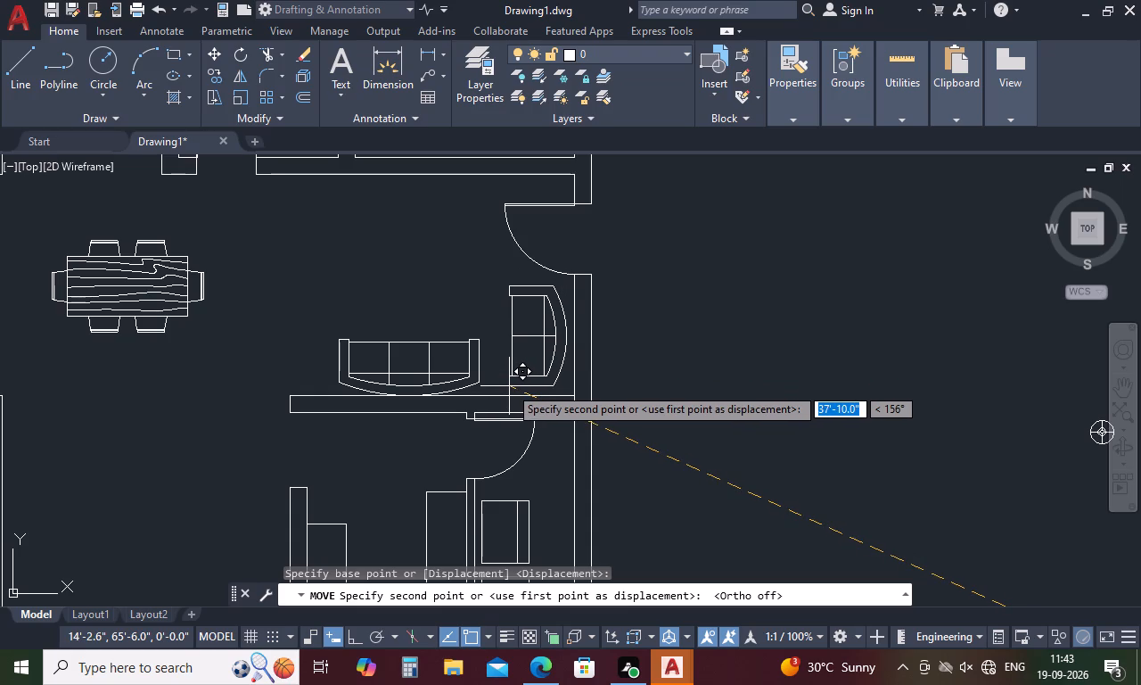
pyautogui.click(509, 386)
# Scale the three-seat sofa down from its north-west corner to about 0.7 of its size.
pyautogui.scroll(-3, 509, 386)
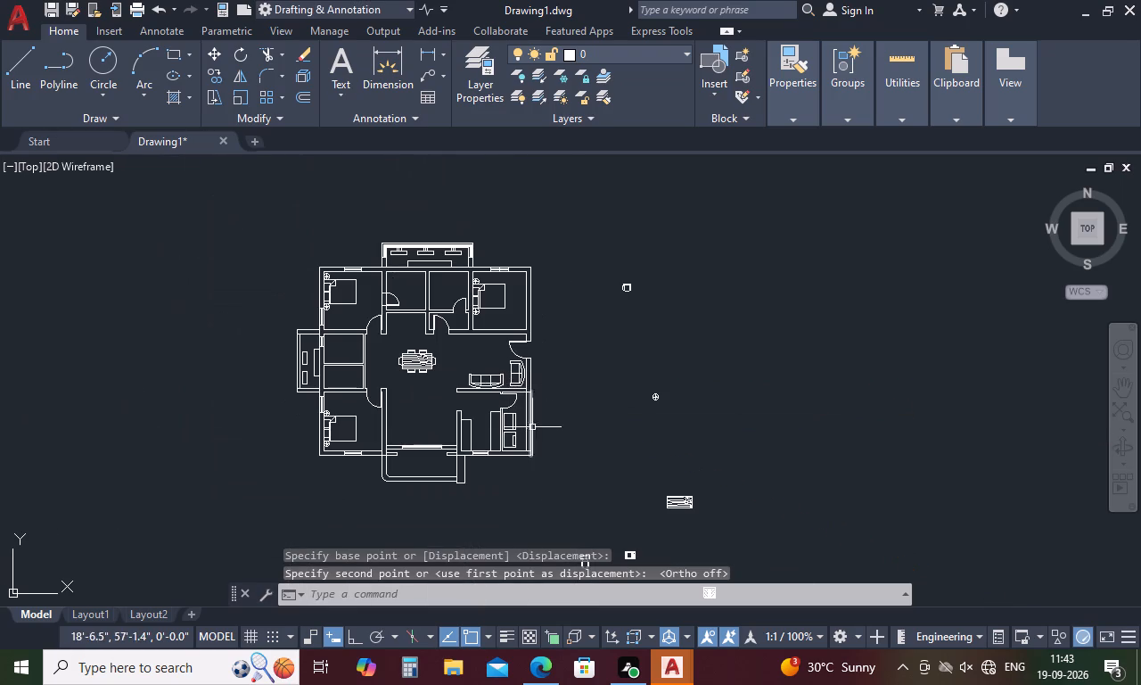
pyautogui.scroll(2, 489, 380)
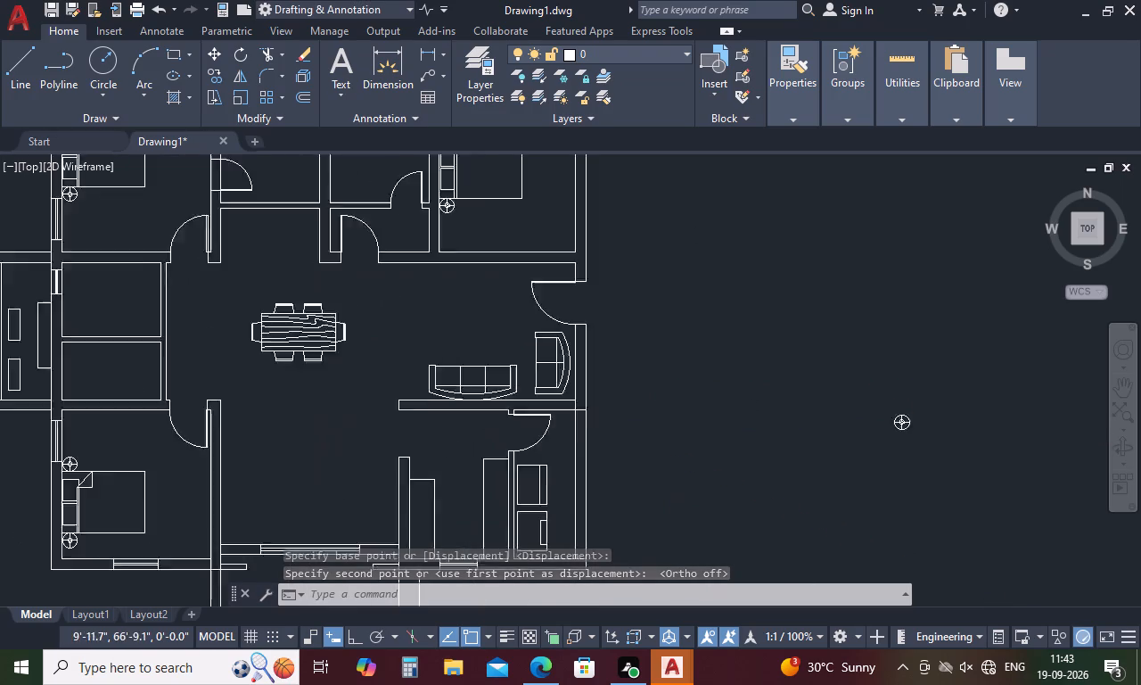
pyautogui.scroll(2, 489, 380)
pyautogui.click(535, 366)
pyautogui.rightClick(535, 366)
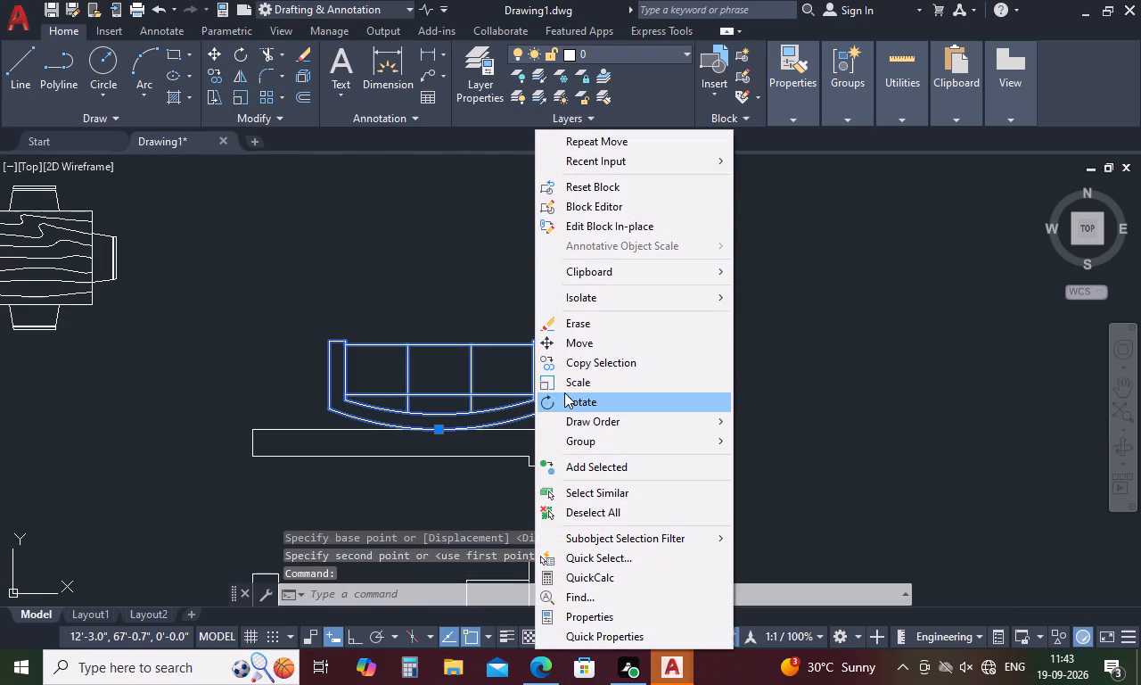
pyautogui.click(570, 384)
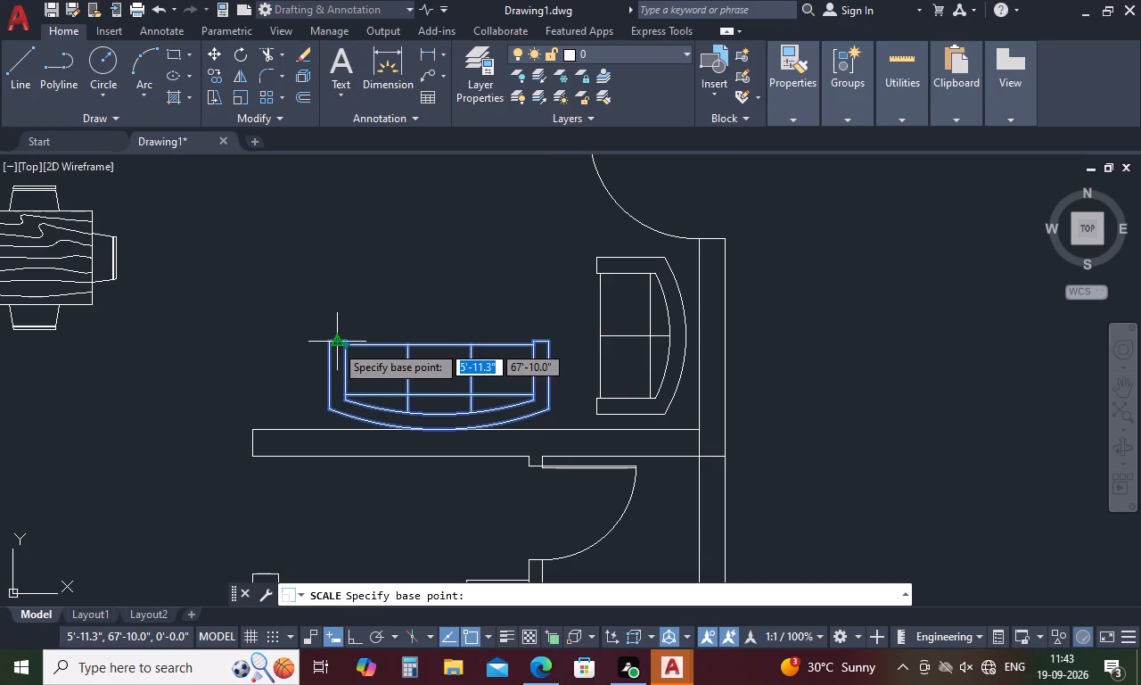
pyautogui.click(324, 344)
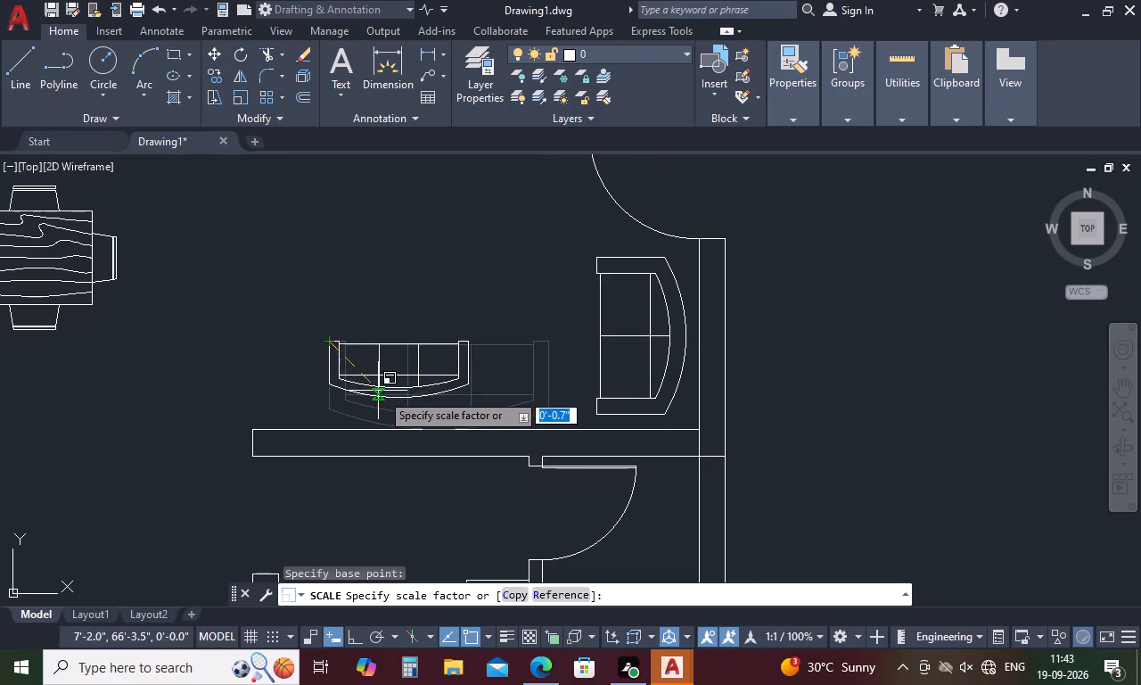
pyautogui.click(388, 401)
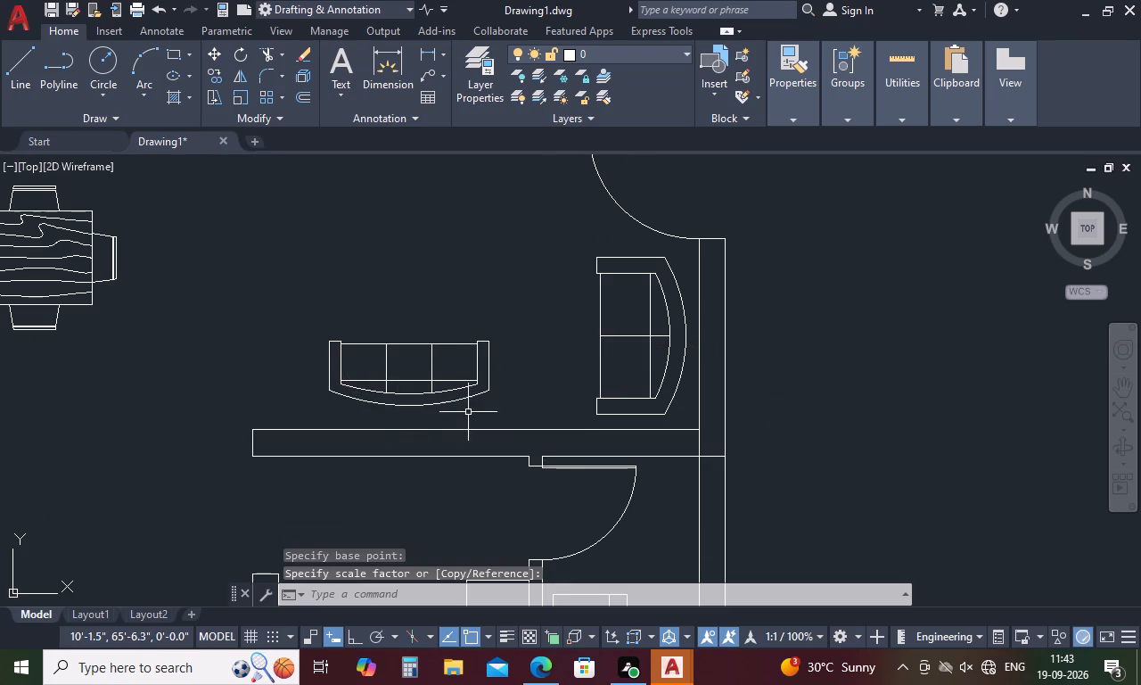
# Move the three-seat sofa from the middle of its curved back onto the north face of the partition wall.
pyautogui.click(454, 400)
pyautogui.write('m')
pyautogui.press('space')
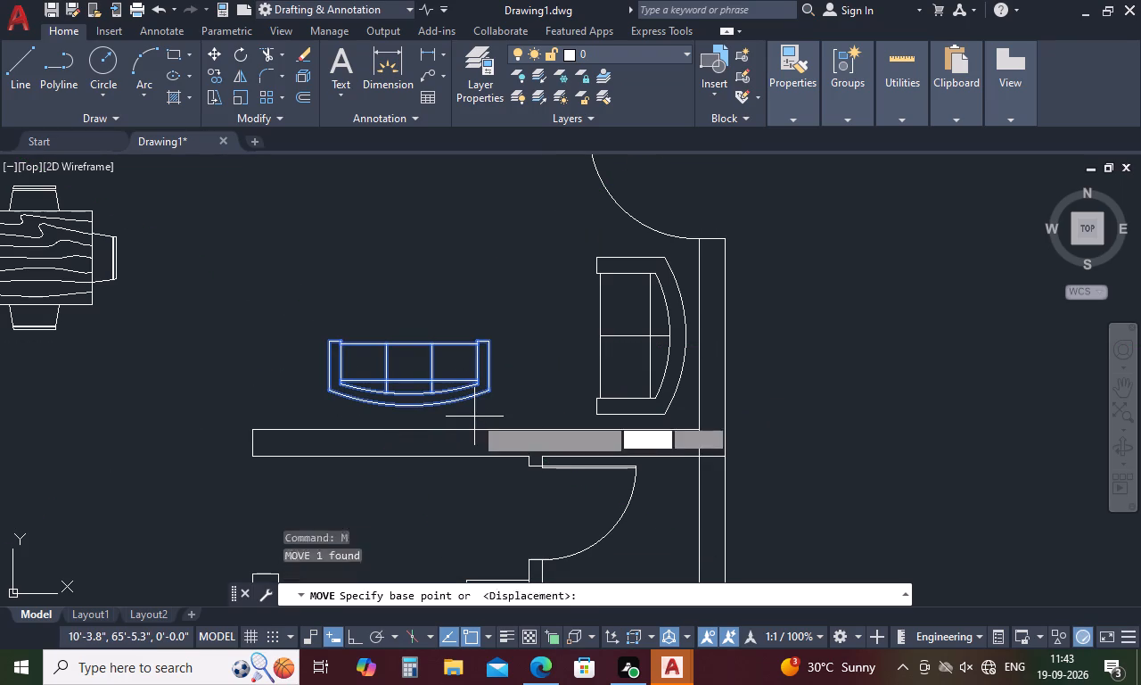
pyautogui.click(407, 408)
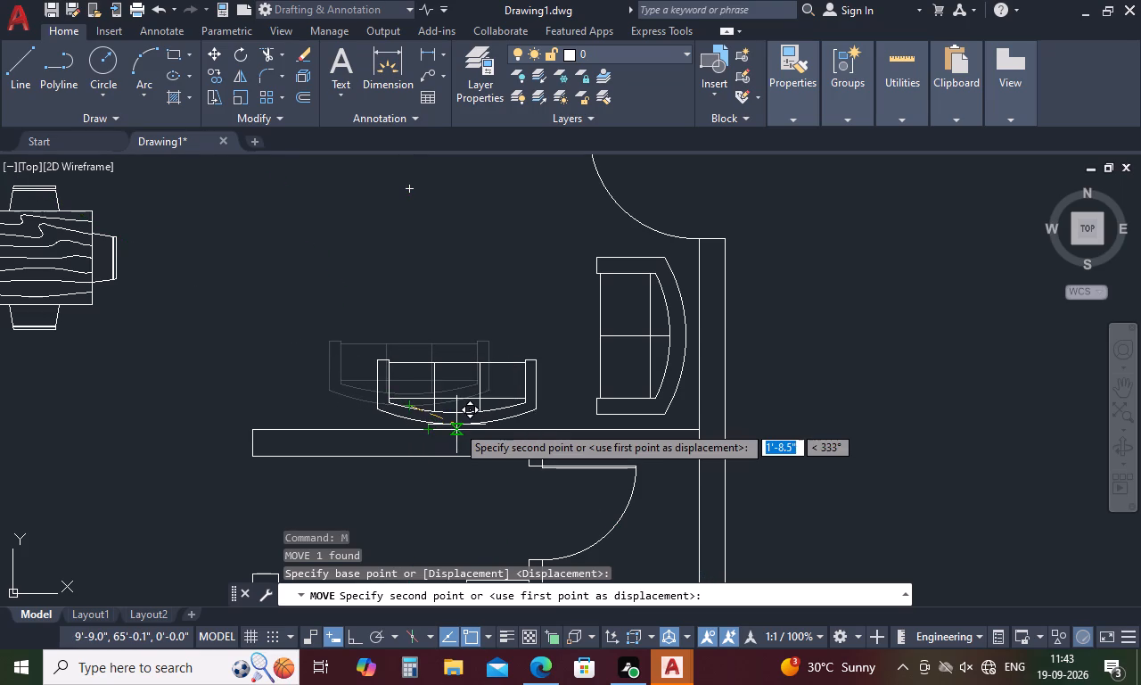
pyautogui.click(456, 425)
# Scale the two-seat sofa down from its south-west corner to about three quarters of its size.
pyautogui.click(631, 416)
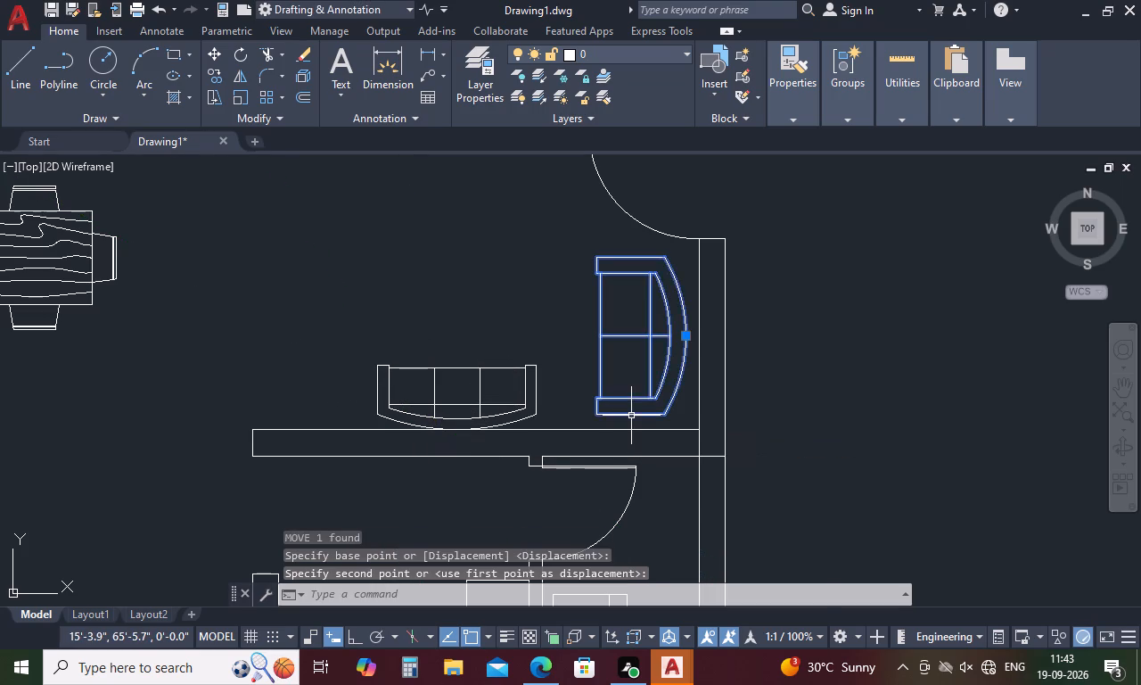
pyautogui.rightClick(631, 416)
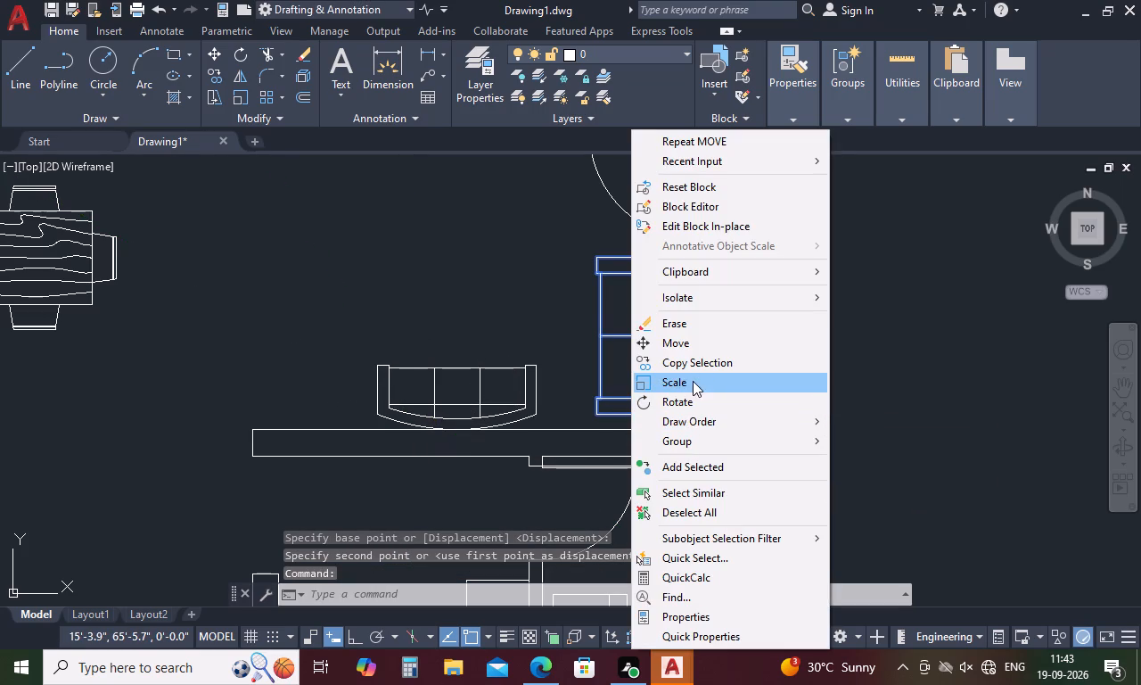
pyautogui.click(692, 384)
pyautogui.click(601, 417)
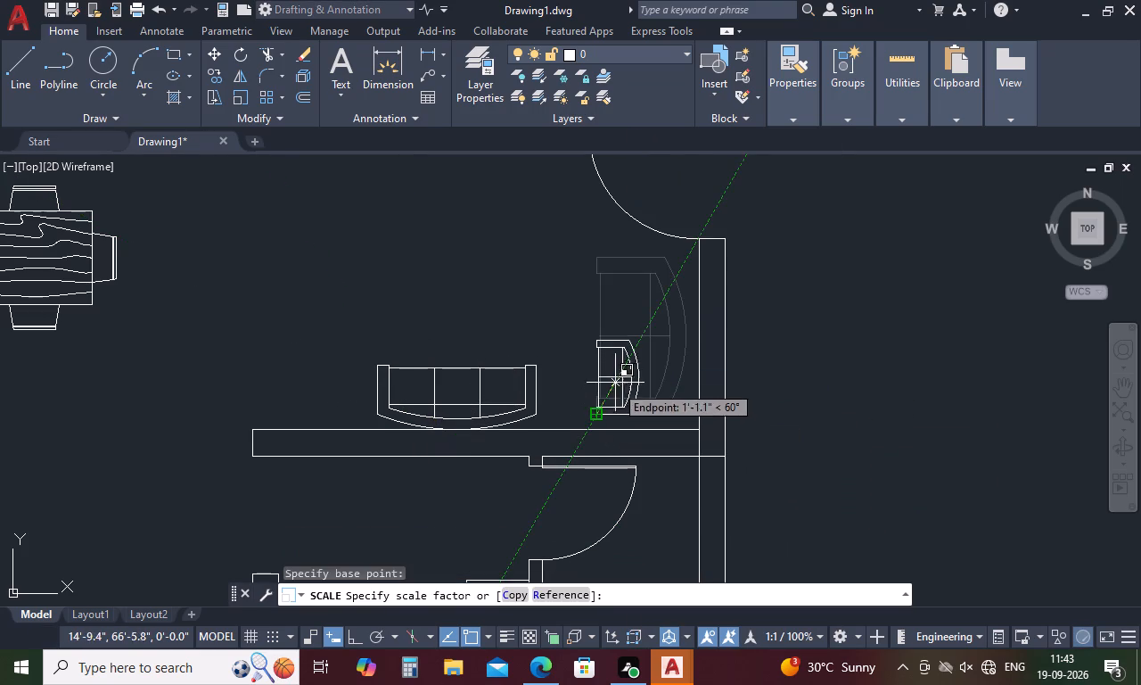
pyautogui.click(629, 364)
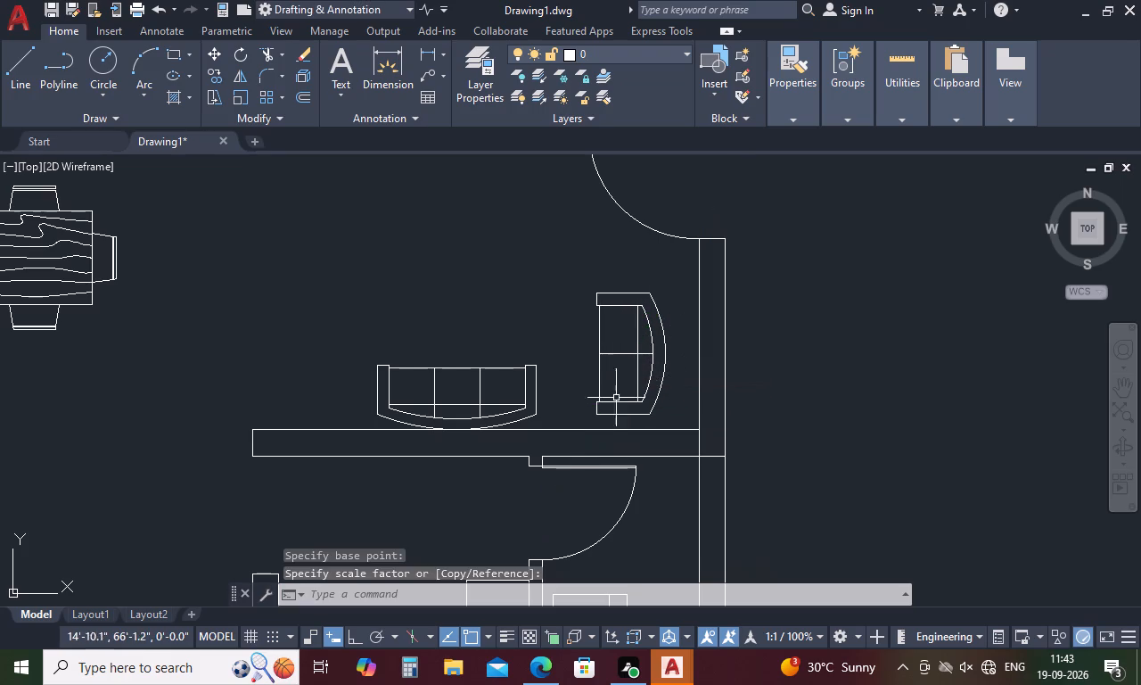
# Move the two-seat sofa from its south-west corner north-east so its curved back sits just inside the east wall, below the entrance door.
pyautogui.click(598, 410)
pyautogui.rightClick(598, 410)
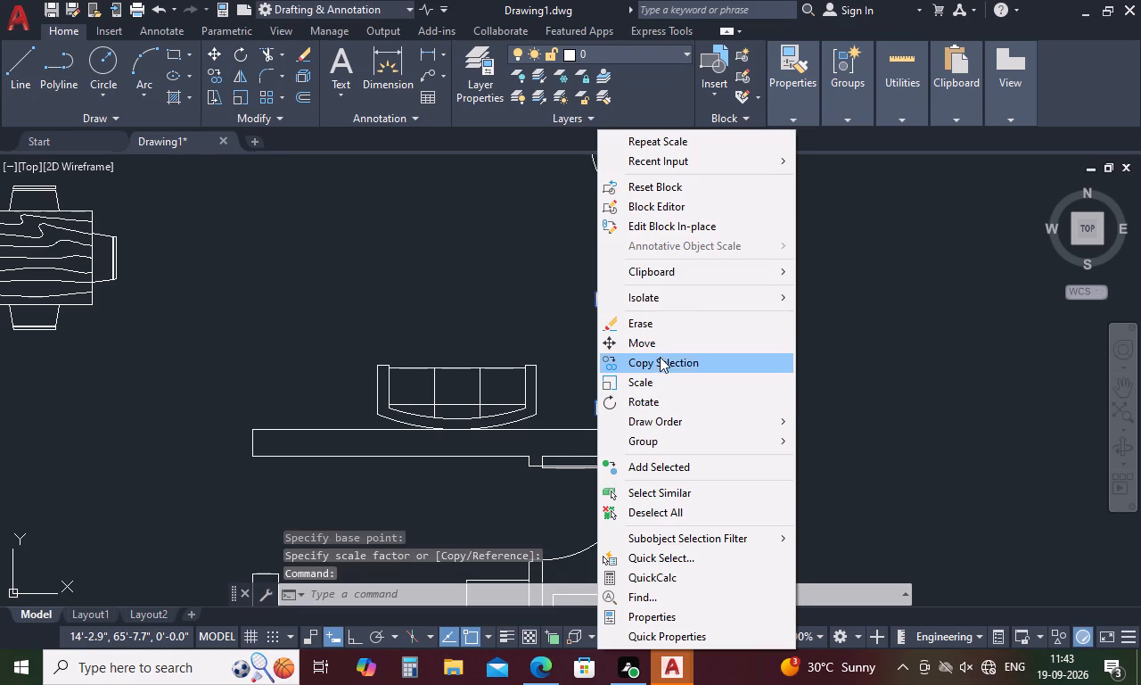
pyautogui.click(663, 346)
pyautogui.click(597, 412)
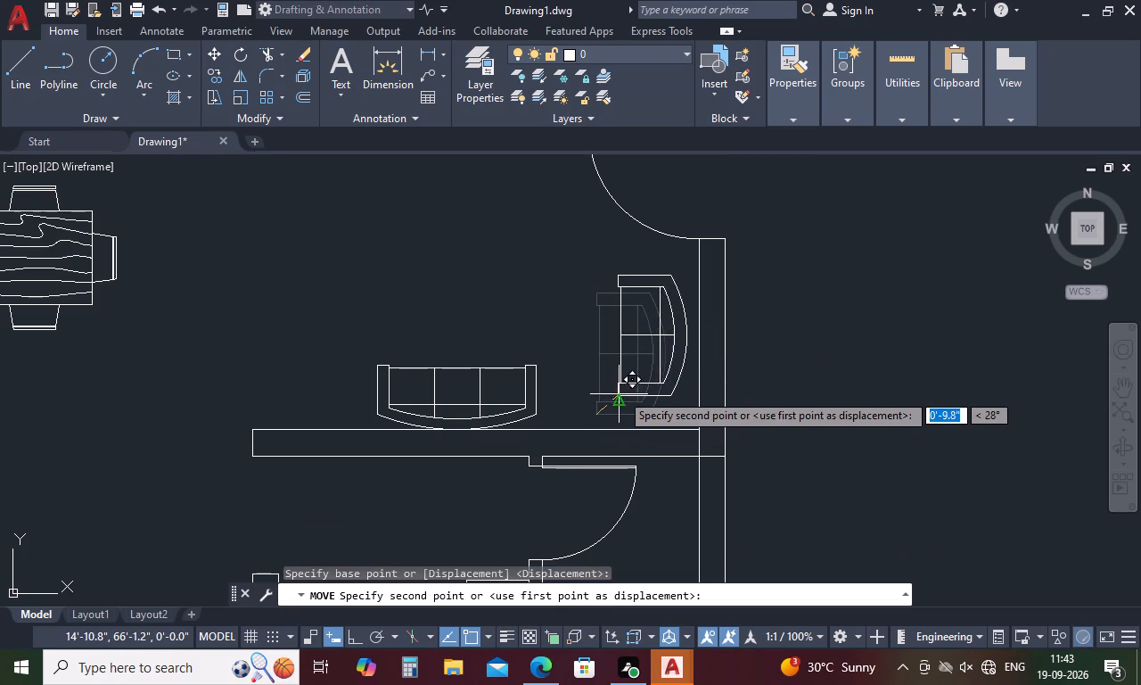
pyautogui.click(629, 375)
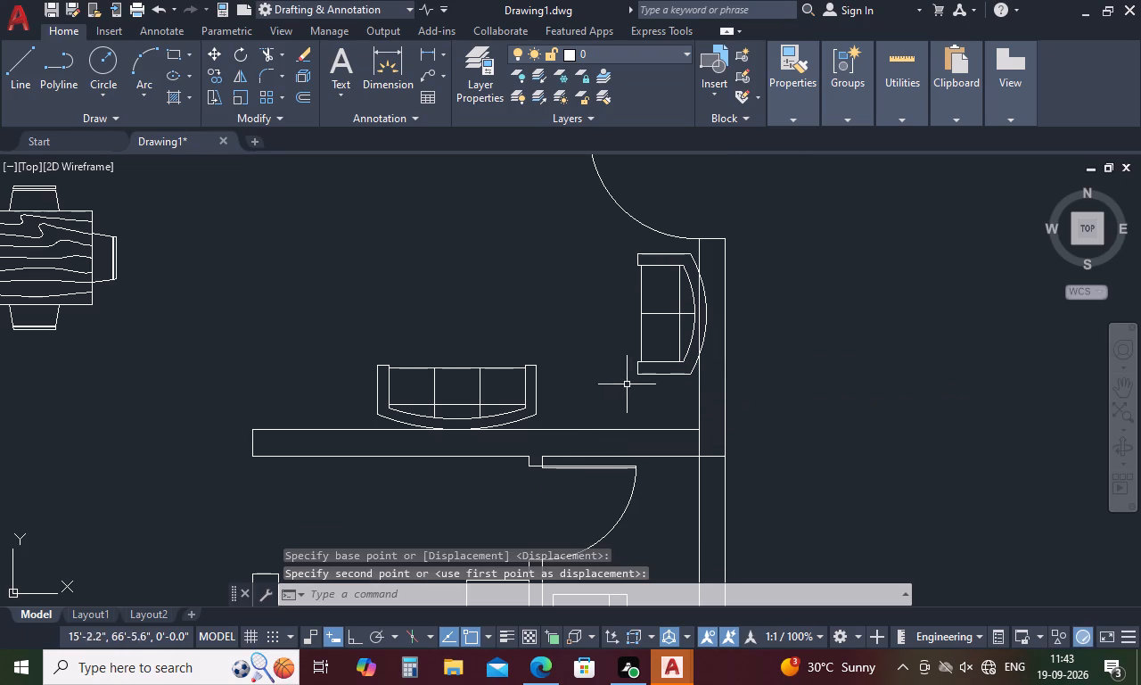
pyautogui.click(643, 376)
pyautogui.rightClick(643, 376)
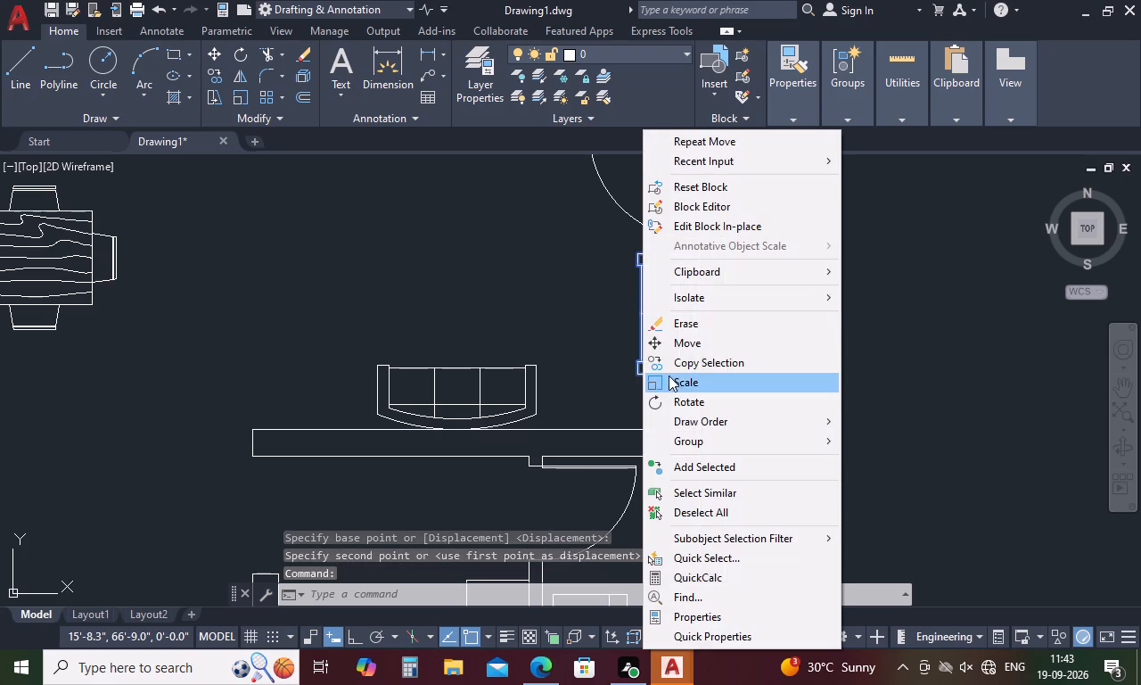
pyautogui.click(703, 345)
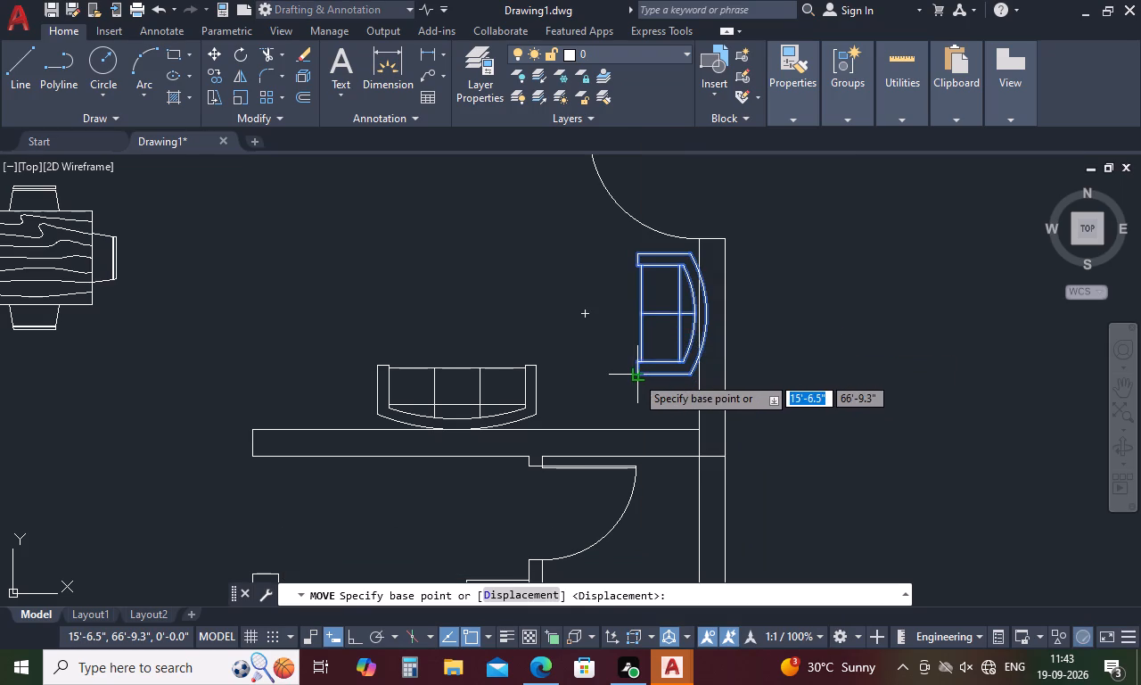
pyautogui.click(636, 376)
pyautogui.click(626, 374)
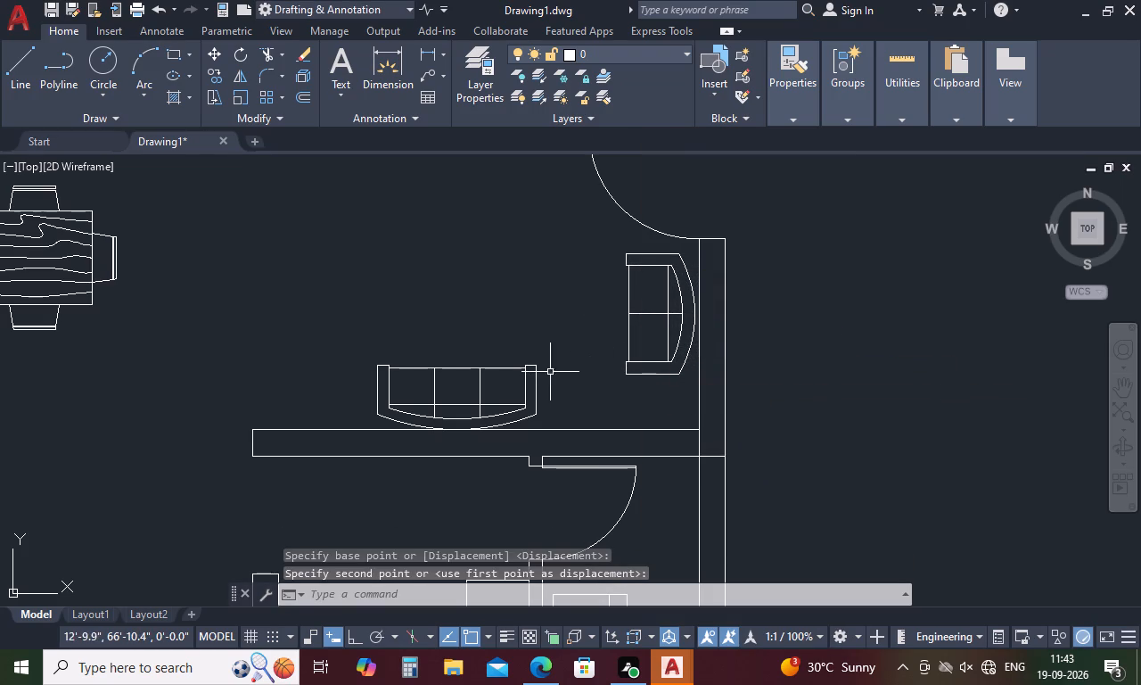
# Move the three-seat sofa about 2'-2" east along the partition wall from its north-east corner.
pyautogui.click(535, 369)
pyautogui.rightClick(535, 369)
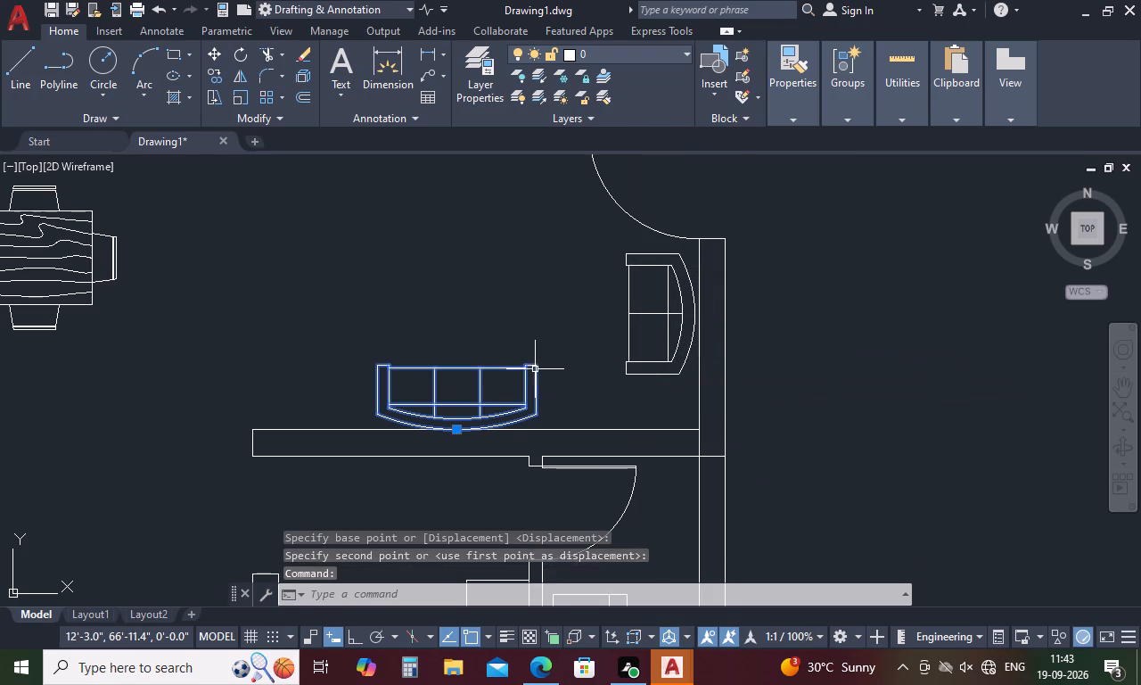
pyautogui.click(586, 344)
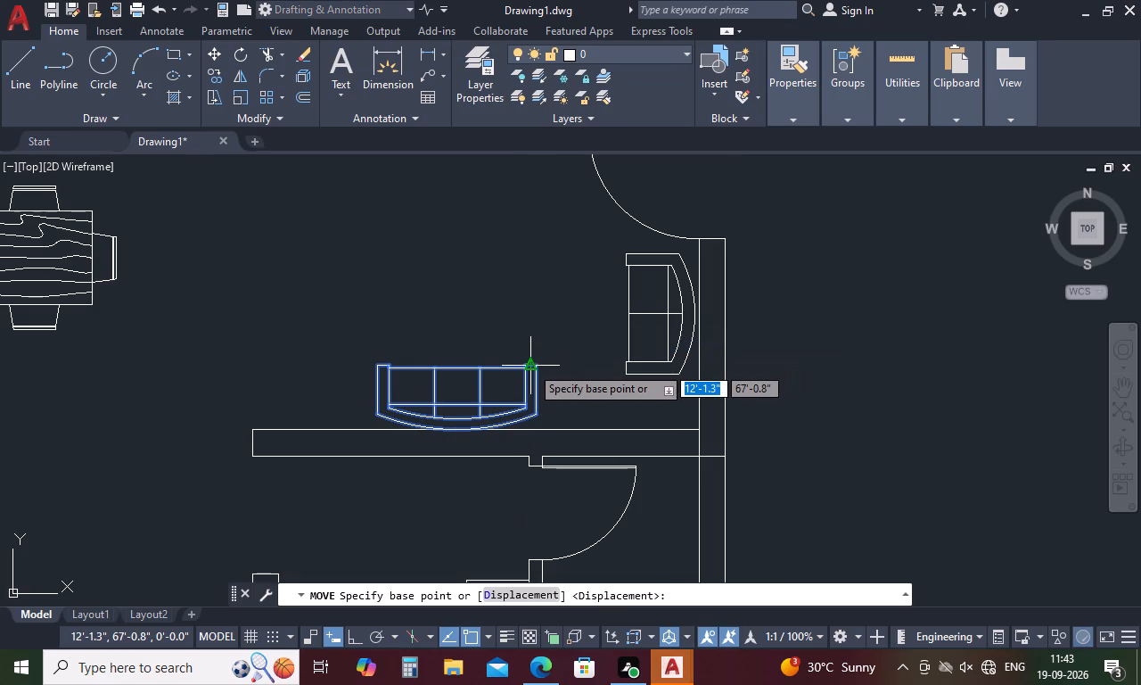
pyautogui.click(538, 366)
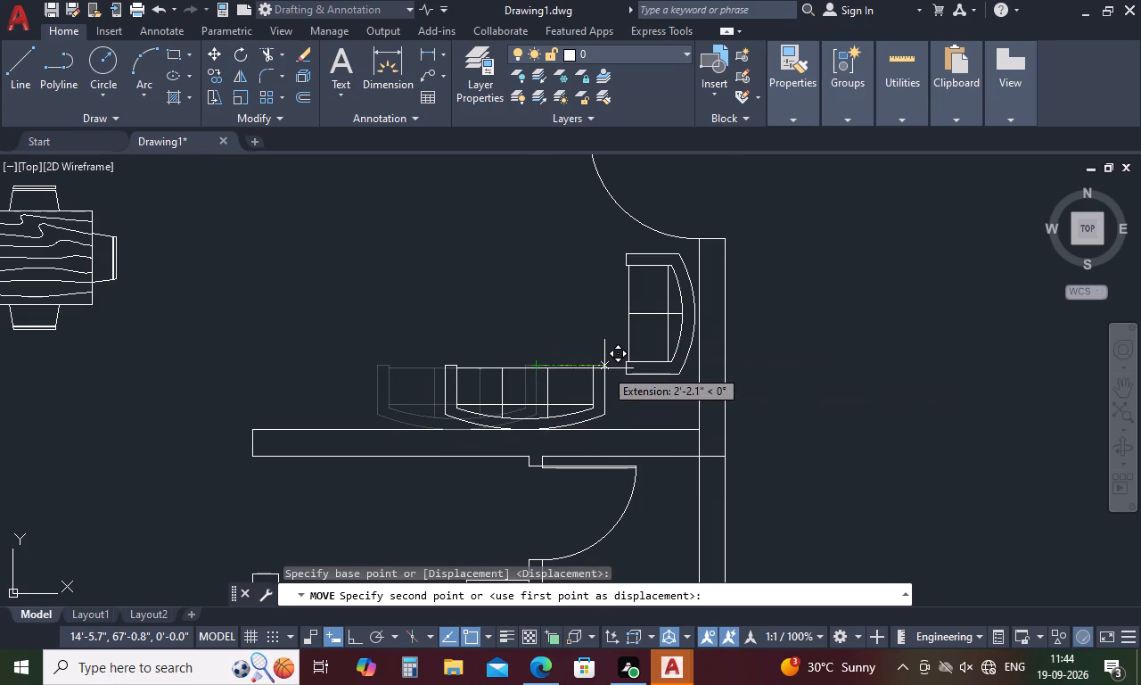
pyautogui.click(604, 368)
# Mirror the two-seat sofa about a vertical line through the middle of the three-seat sofa, keeping the original.
pyautogui.click(637, 376)
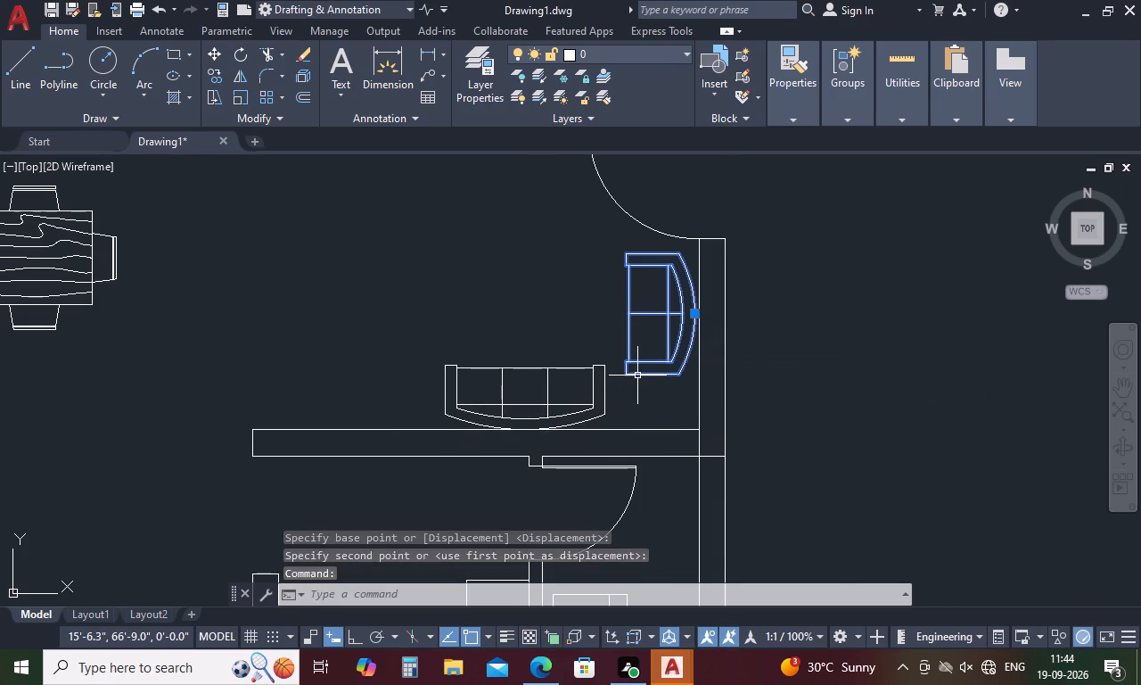
pyautogui.rightClick(637, 376)
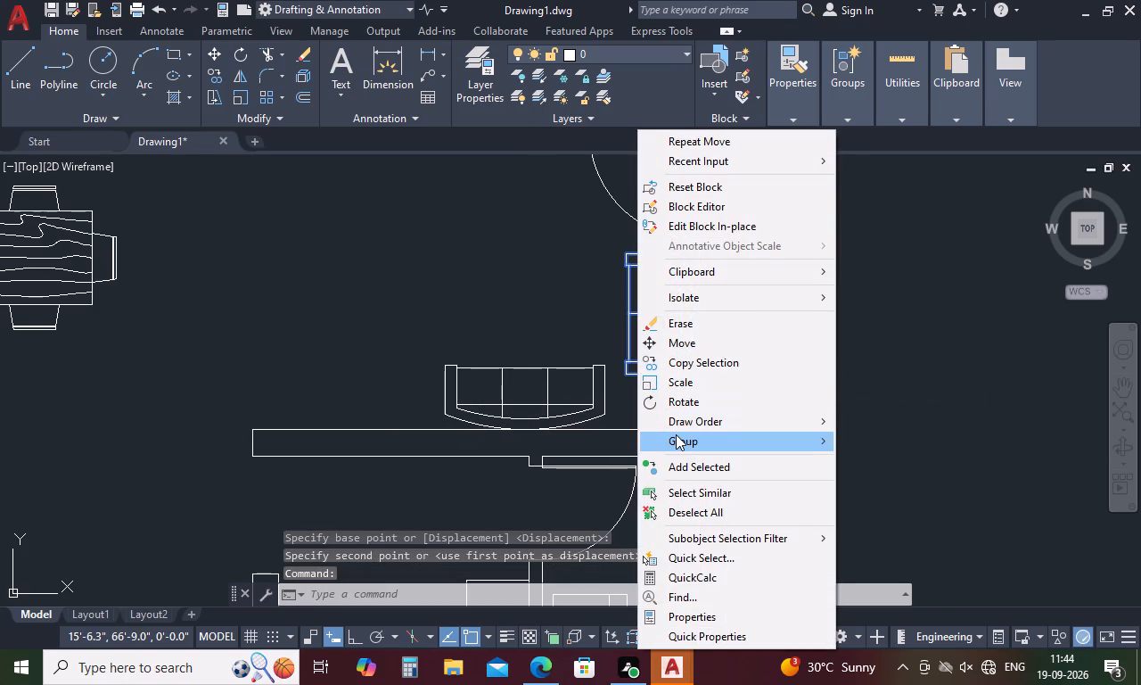
pyautogui.press('space')
pyautogui.click(893, 369)
pyautogui.write('mi')
pyautogui.press('space')
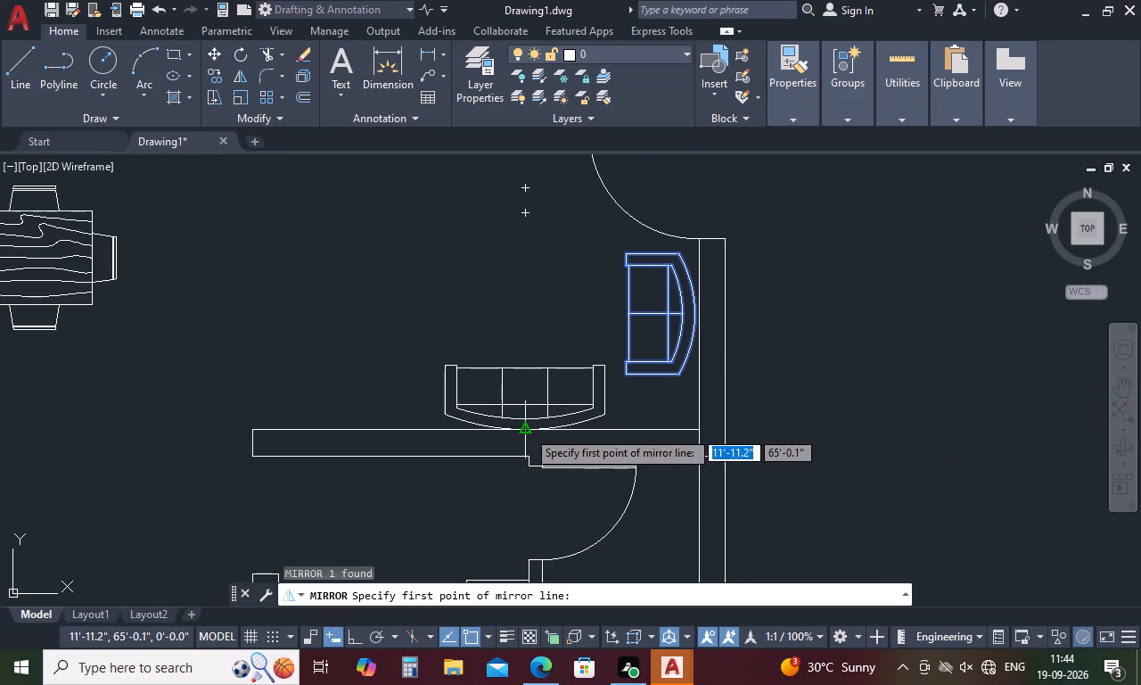
pyautogui.click(527, 430)
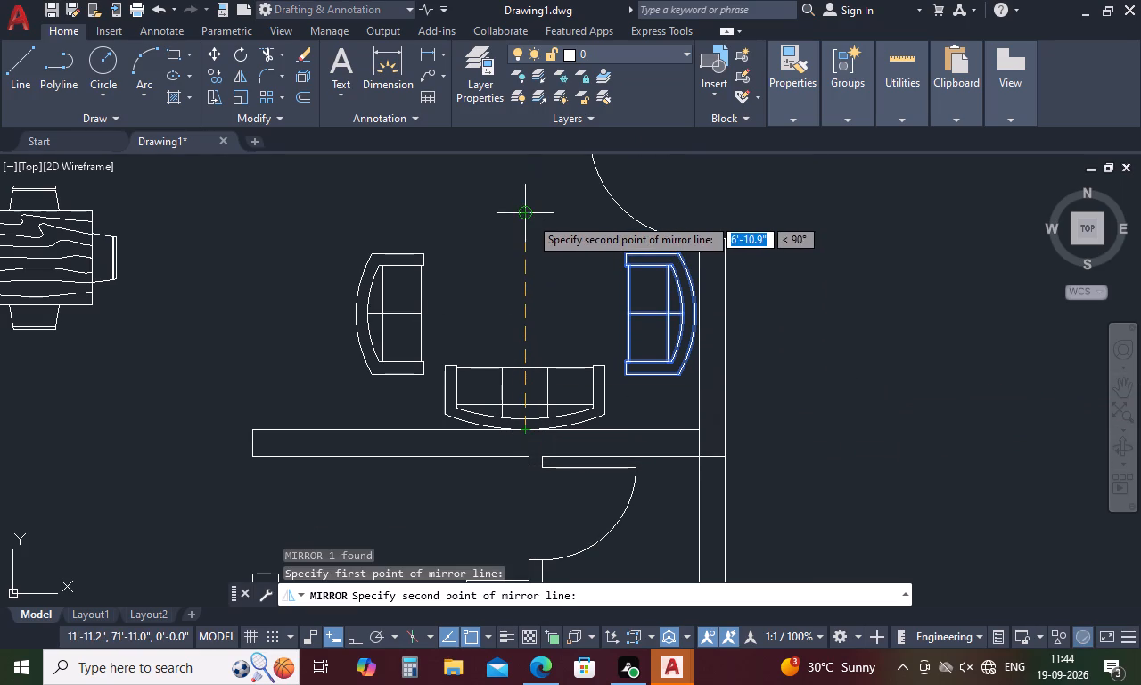
pyautogui.click(529, 217)
pyautogui.press('space')
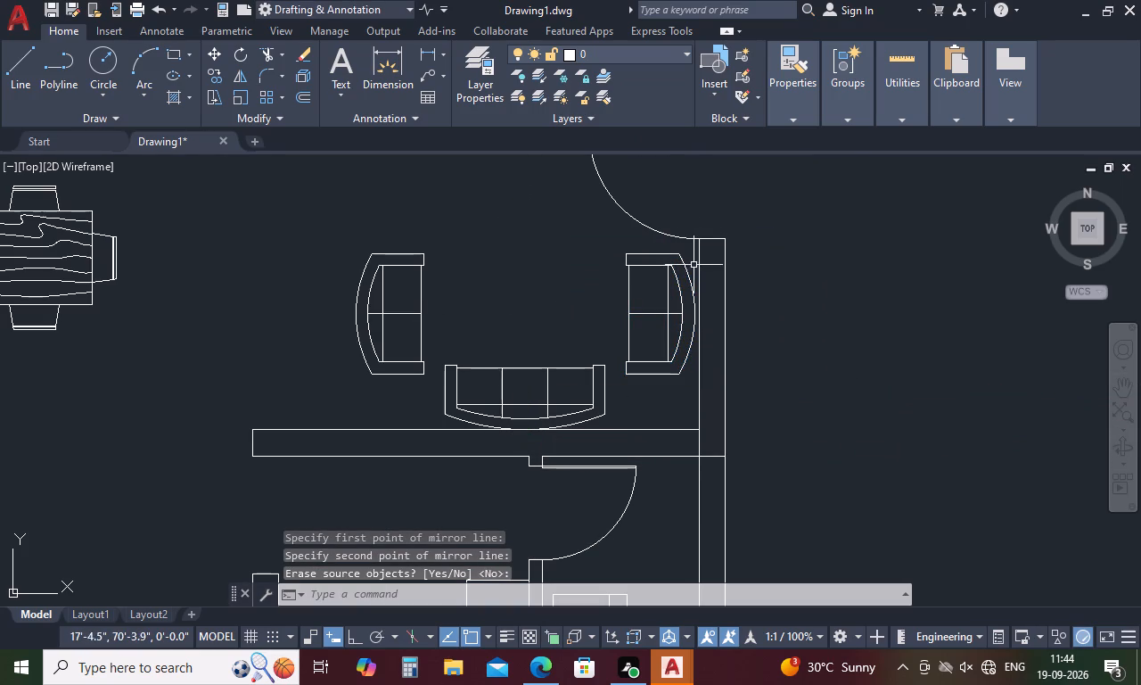
# Copy the four-burner stove block from its north-west corner onto the west edge of the kitchen's east counter.
pyautogui.scroll(-3, 694, 268)
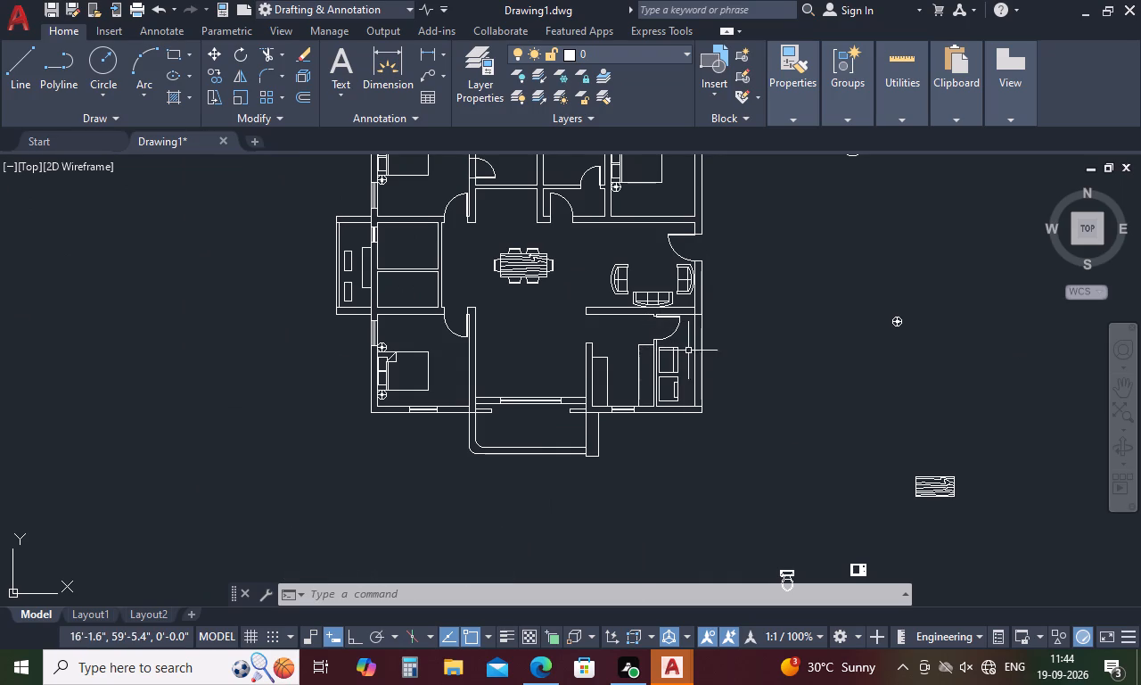
pyautogui.scroll(-2, 785, 440)
pyautogui.scroll(3, 851, 527)
pyautogui.click(882, 465)
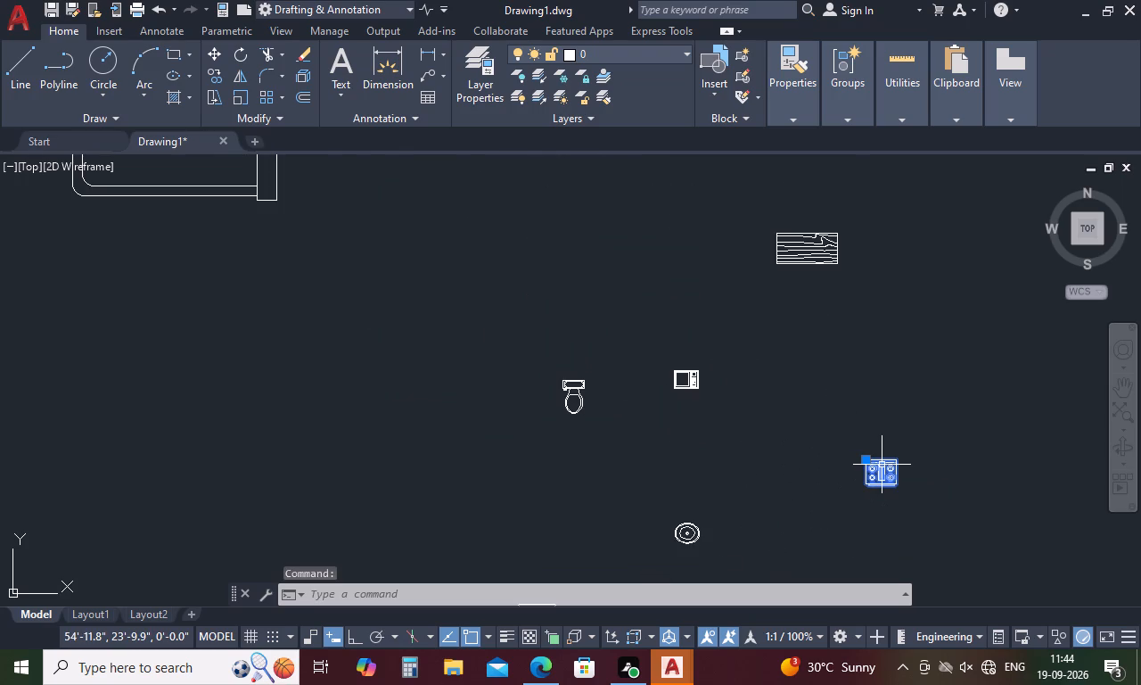
pyautogui.rightClick(877, 463)
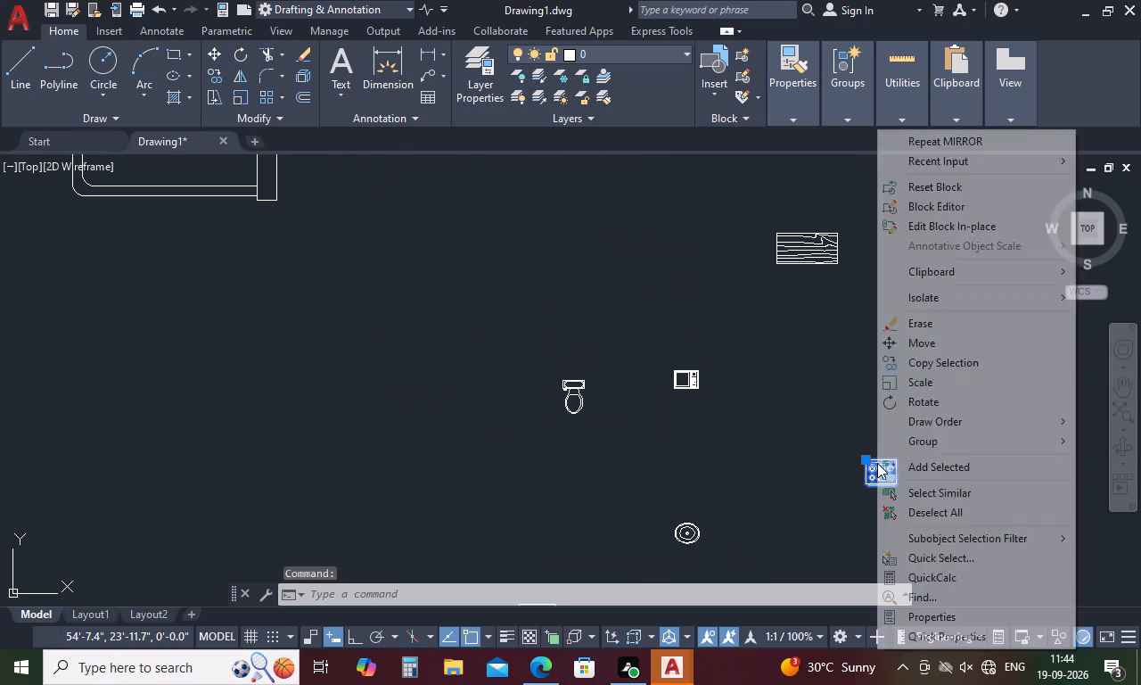
pyautogui.click(932, 360)
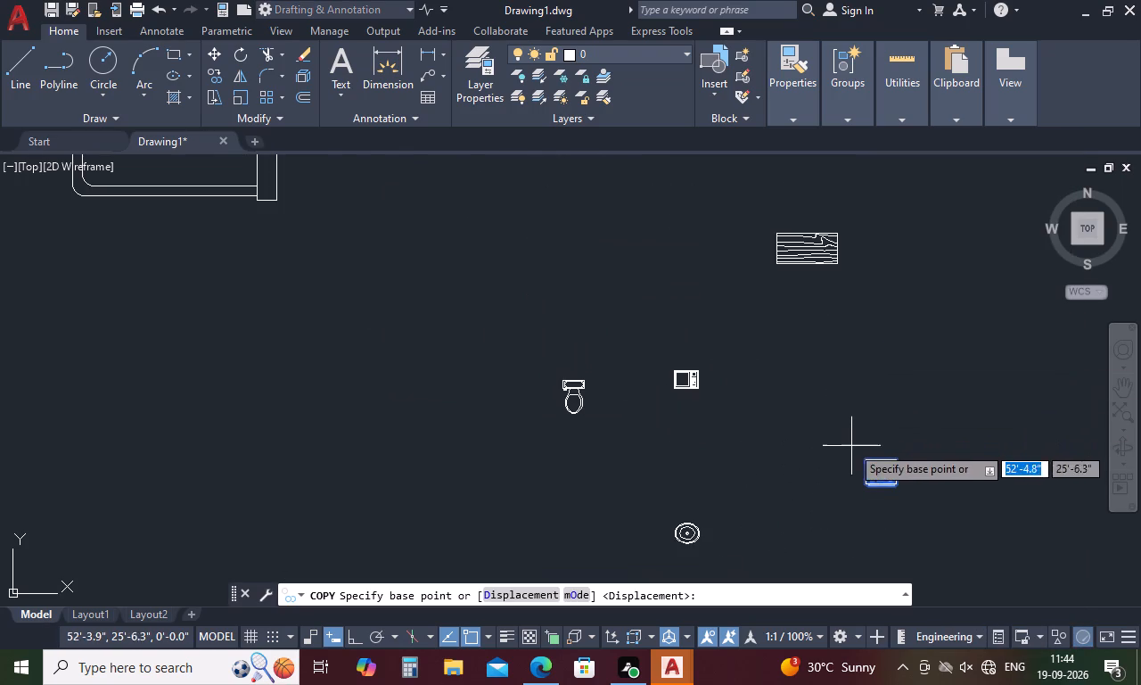
pyautogui.click(865, 459)
pyautogui.scroll(-3, 865, 459)
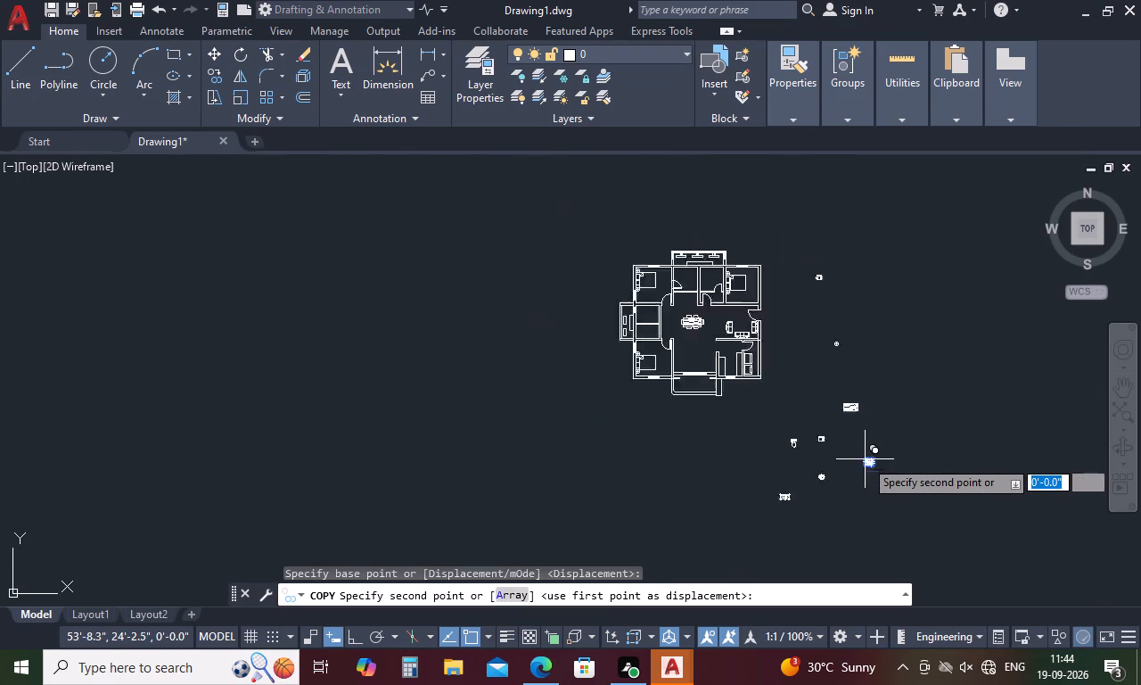
pyautogui.scroll(4, 725, 356)
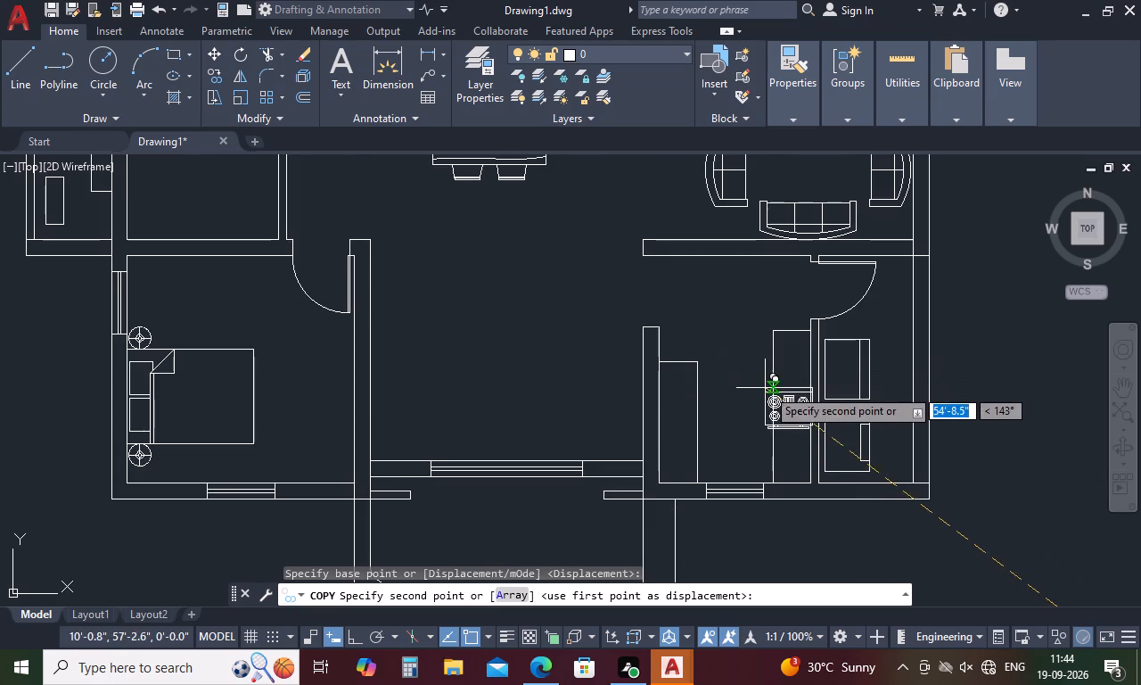
pyautogui.scroll(3, 768, 376)
pyautogui.click(770, 366)
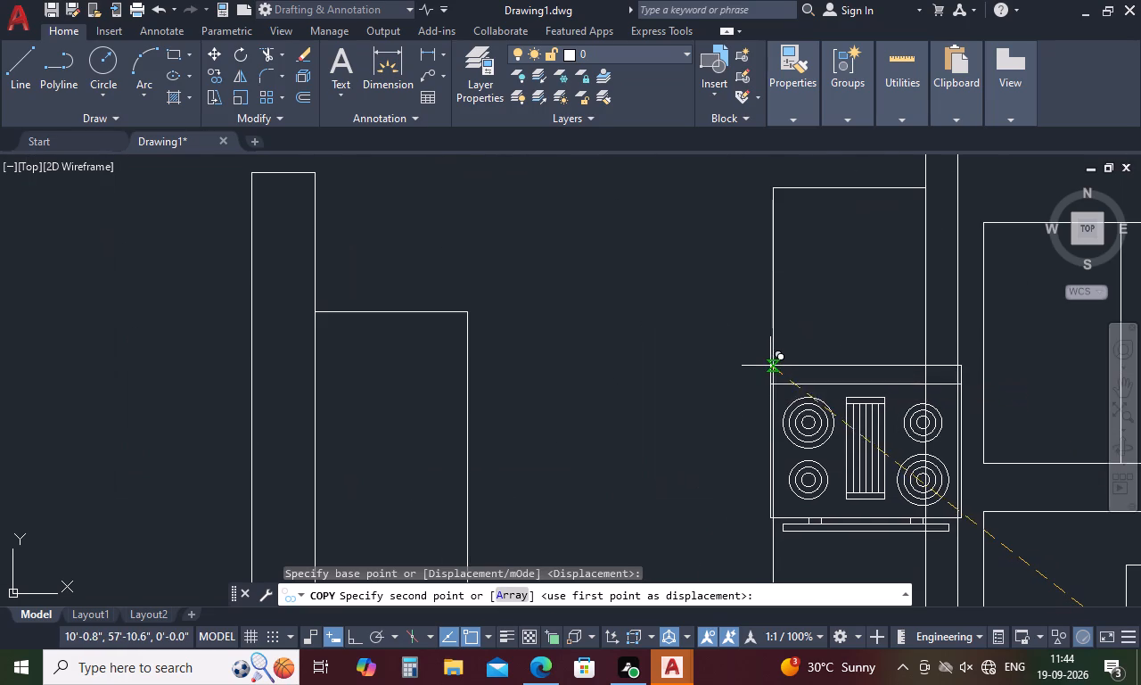
pyautogui.press('space')
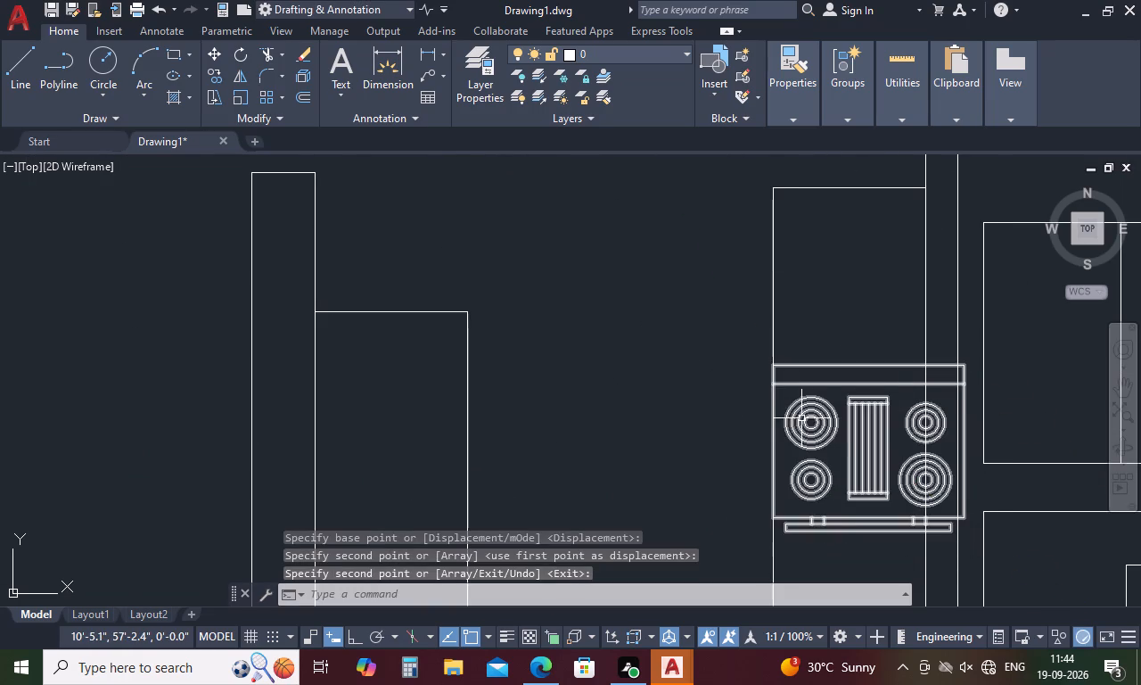
# Rotate the copied stove a quarter turn counterclockwise about a point near its centre, with Ortho on.
pyautogui.click(802, 418)
pyautogui.rightClick(802, 418)
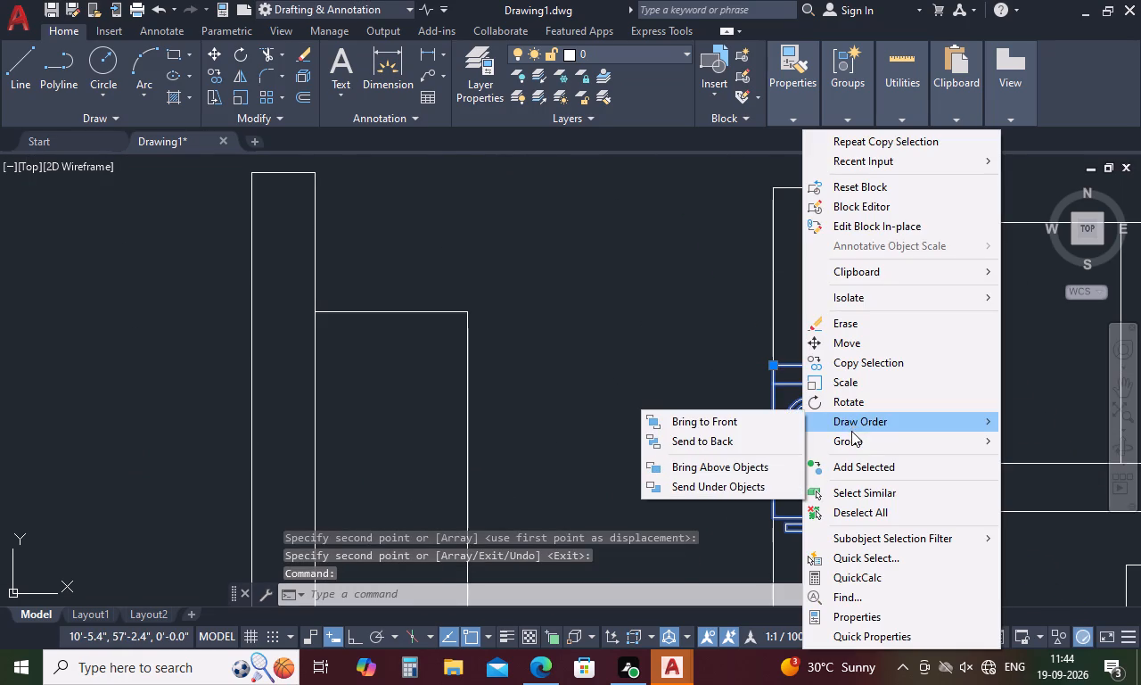
pyautogui.click(855, 407)
pyautogui.click(853, 418)
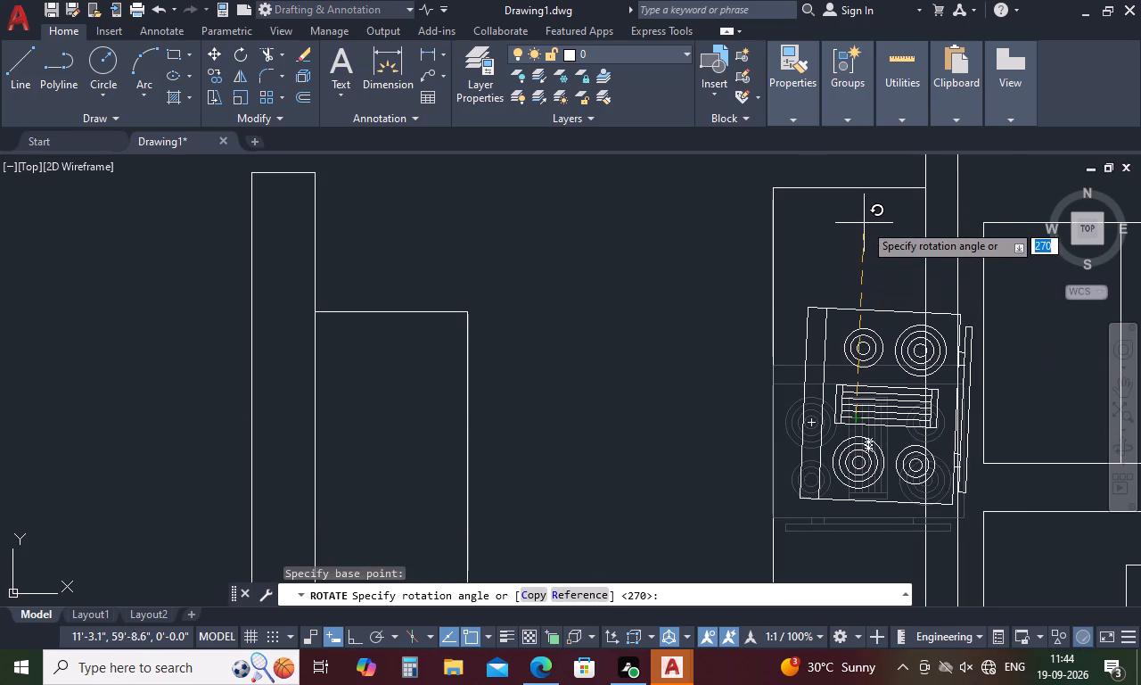
pyautogui.press('F8')
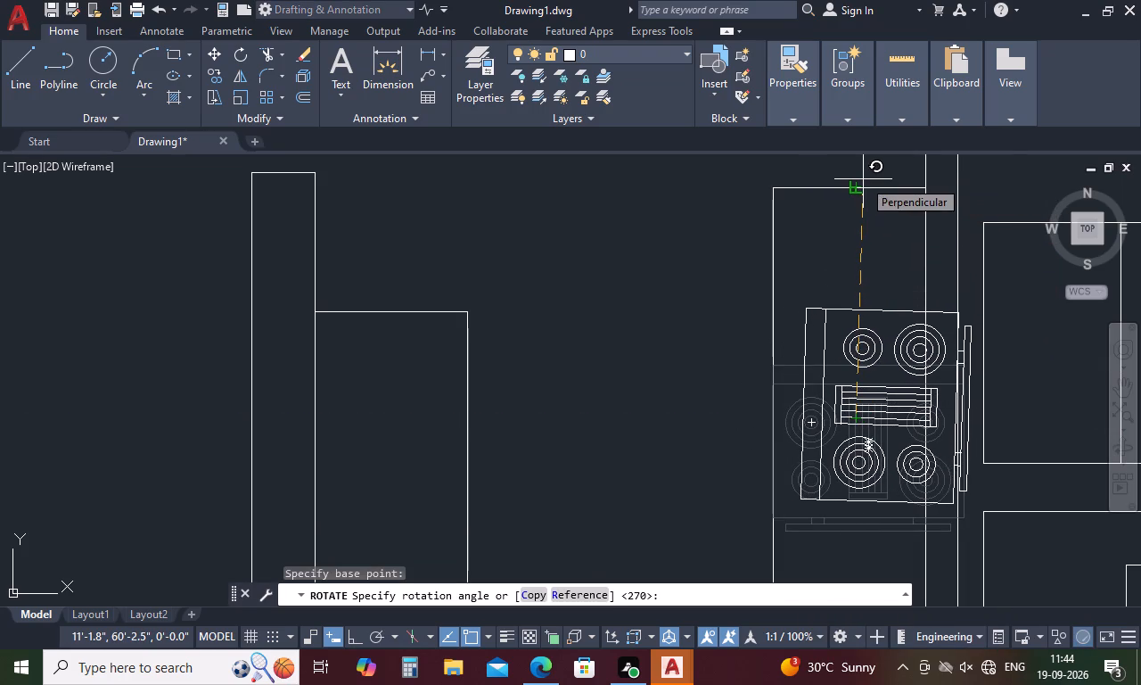
pyautogui.click(863, 179)
# Move the rotated stove west from its south-west corner so it sits flush with the east counter's west edge.
pyautogui.click(807, 361)
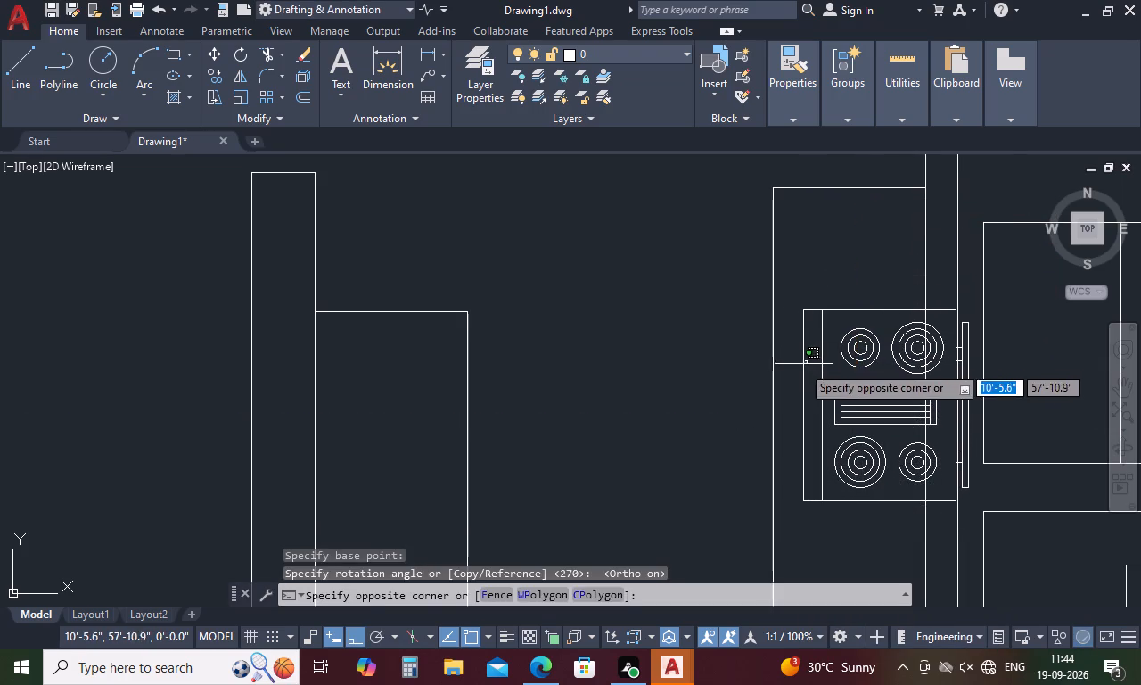
pyautogui.click(796, 376)
pyautogui.press(',')
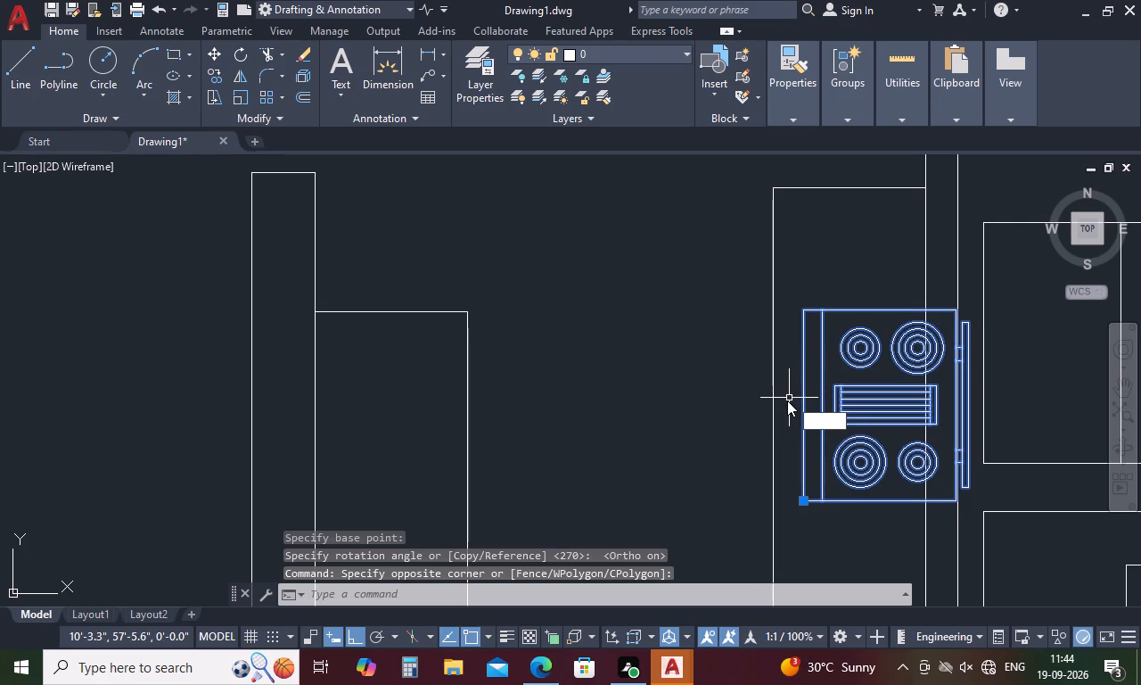
pyautogui.press('BackSpace')
pyautogui.write('m')
pyautogui.press('space')
pyautogui.click(802, 498)
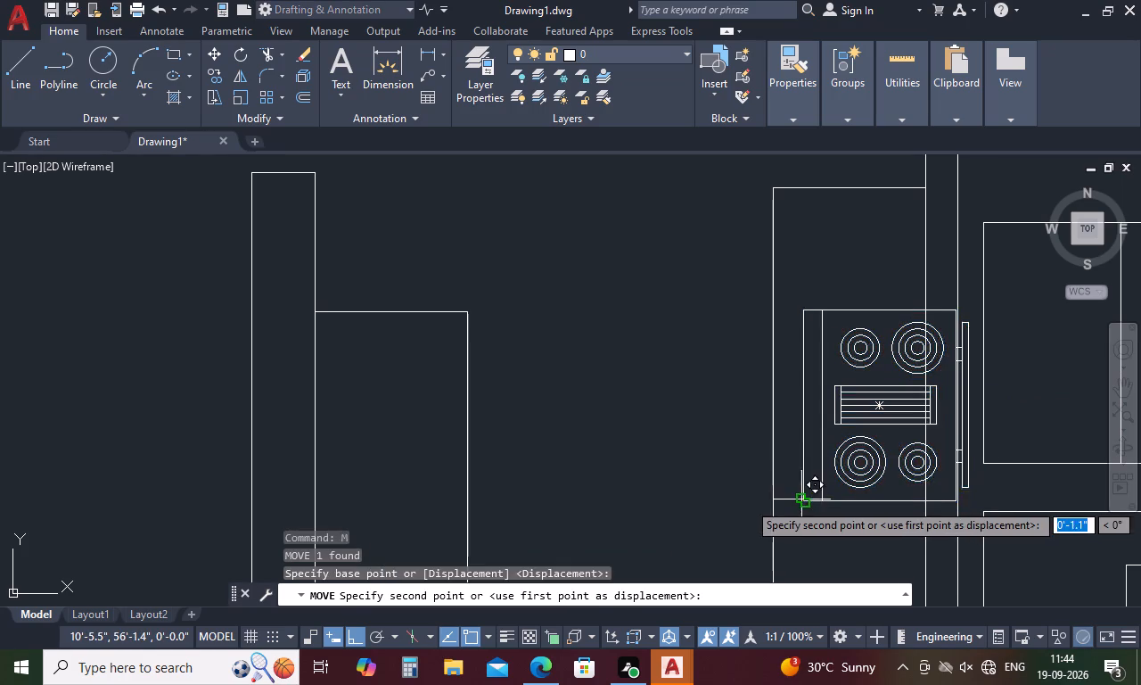
pyautogui.click(776, 502)
pyautogui.press('space')
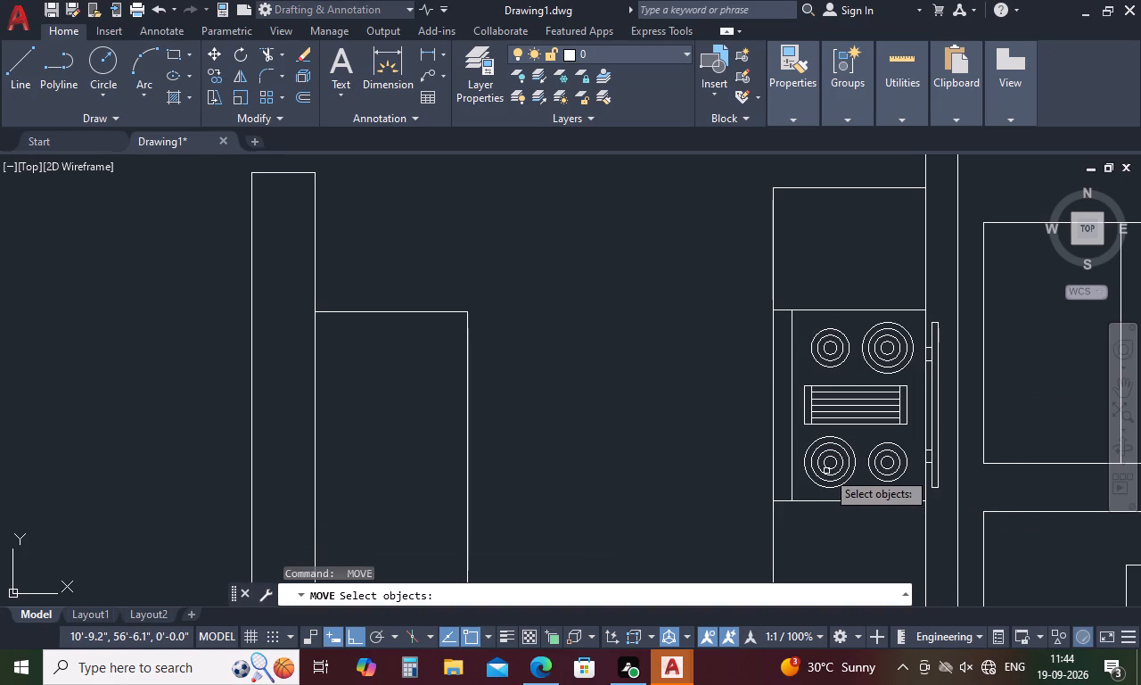
pyautogui.press('space')
# Scale the stove freehand about its north-west corner until it is smaller than the counter's depth, handle included.
pyautogui.click(810, 483)
pyautogui.click(813, 471)
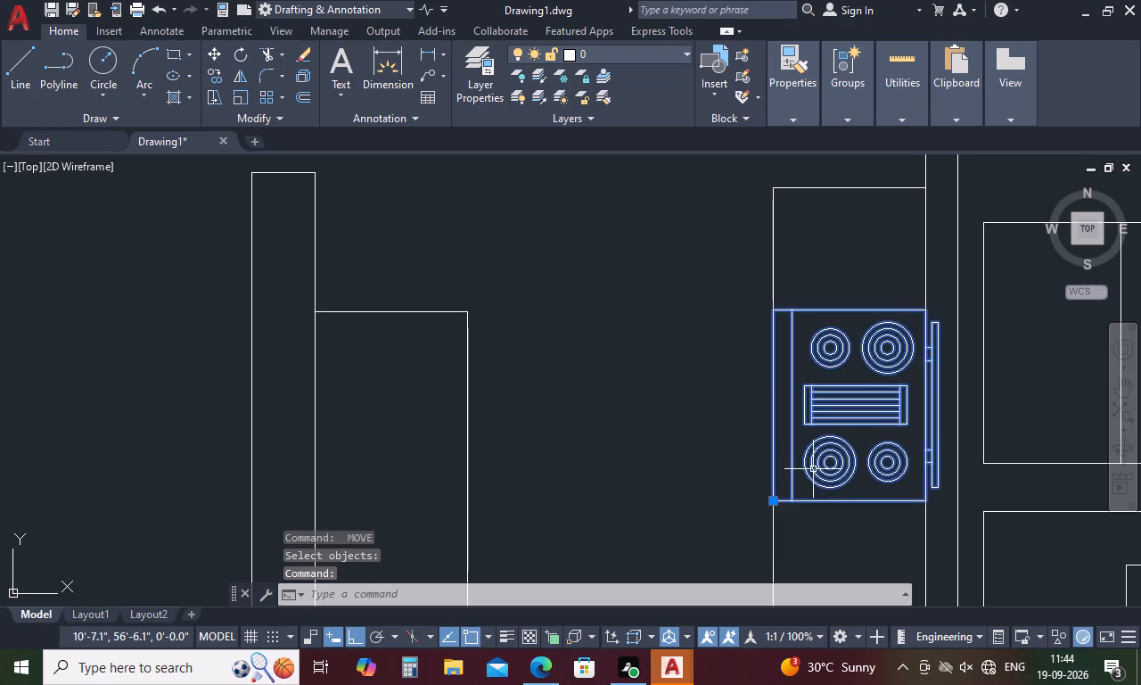
pyautogui.rightClick(813, 469)
pyautogui.click(861, 382)
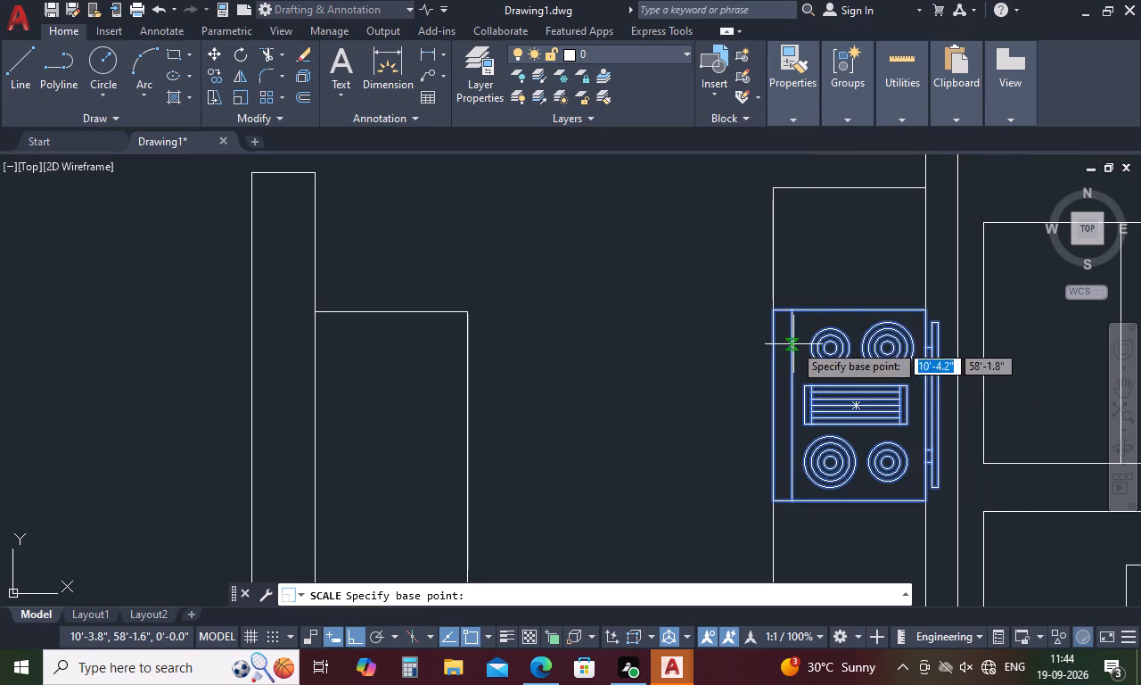
pyautogui.click(778, 315)
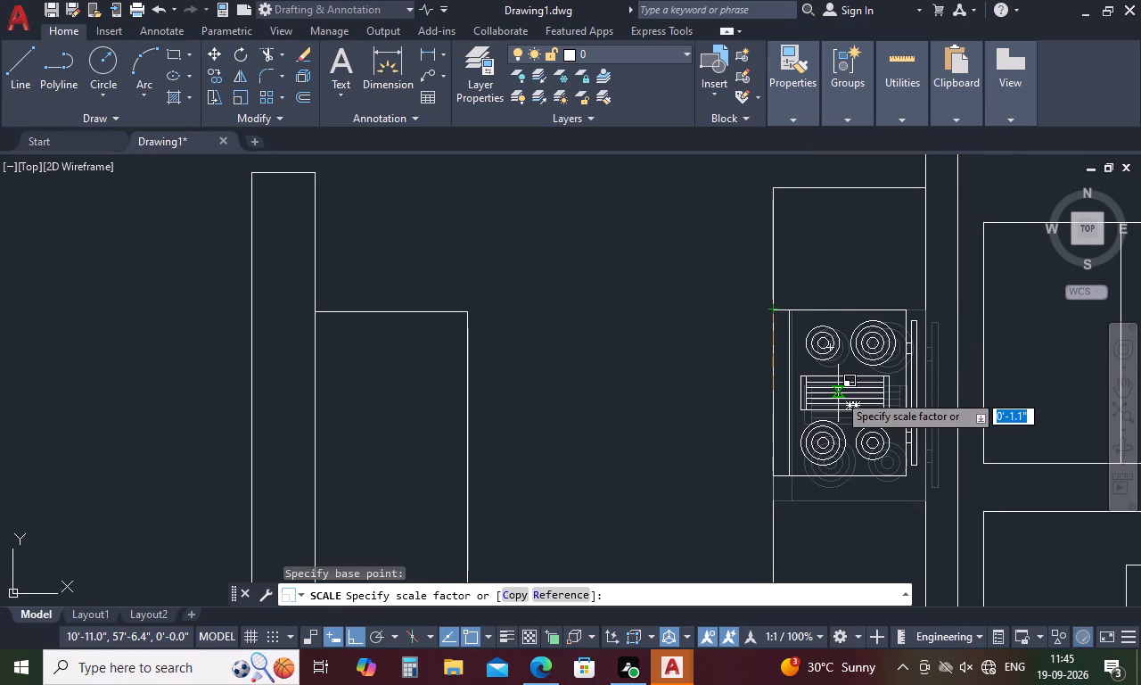
pyautogui.click(838, 392)
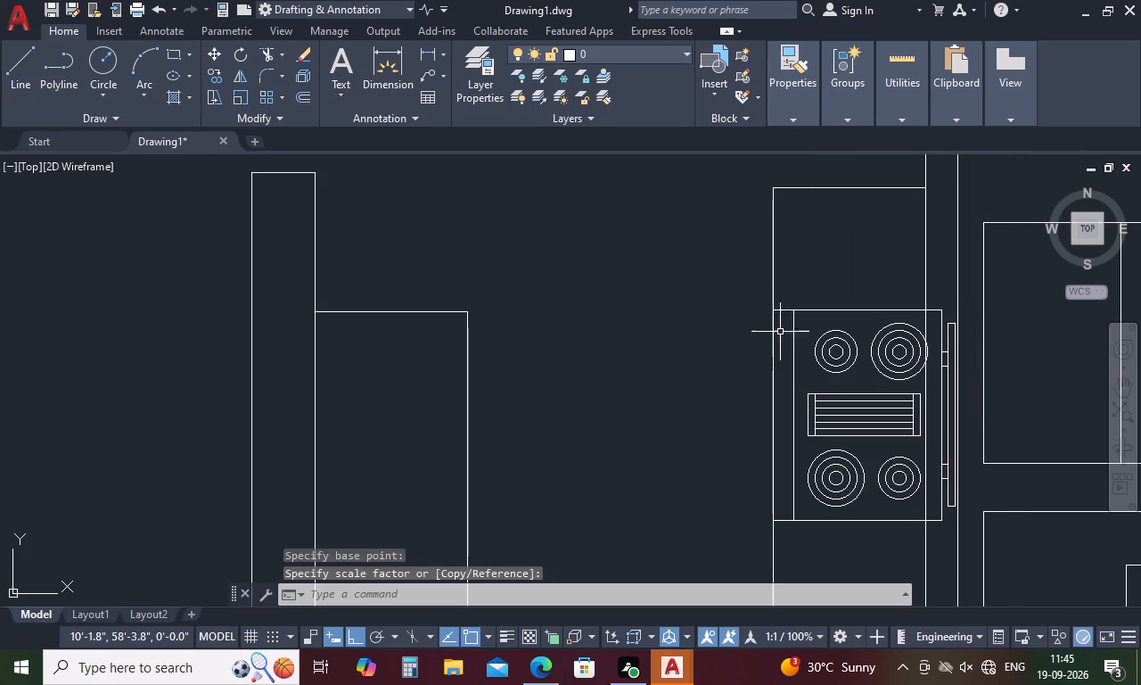
pyautogui.click(794, 318)
pyautogui.rightClick(794, 318)
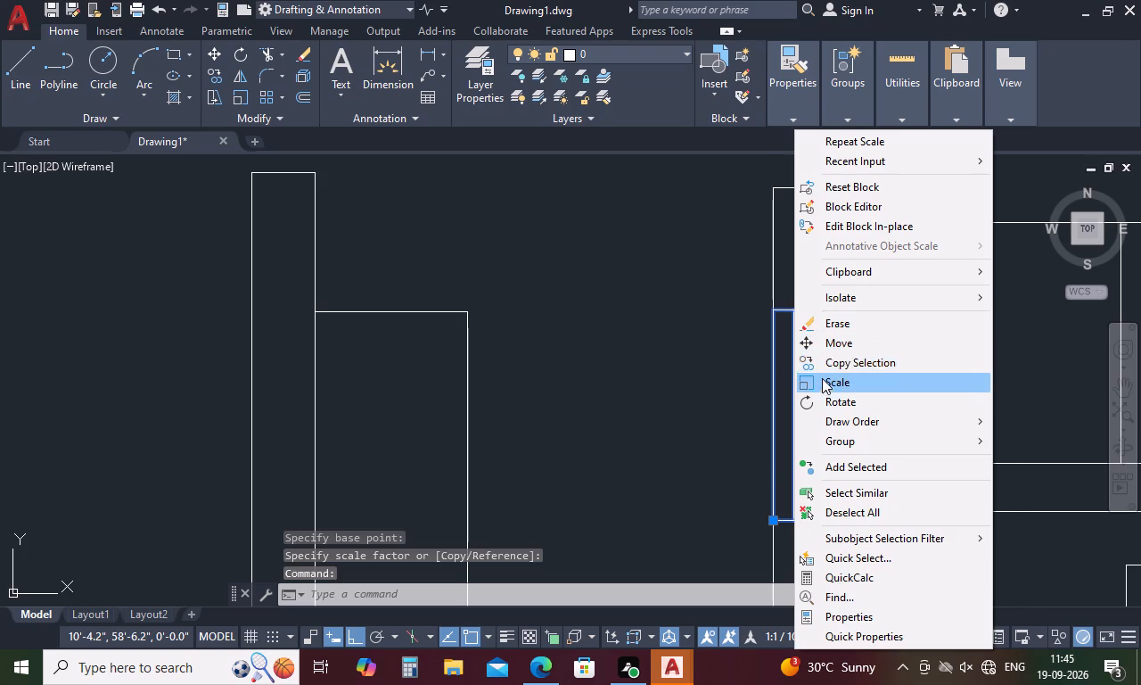
pyautogui.click(822, 382)
pyautogui.click(775, 310)
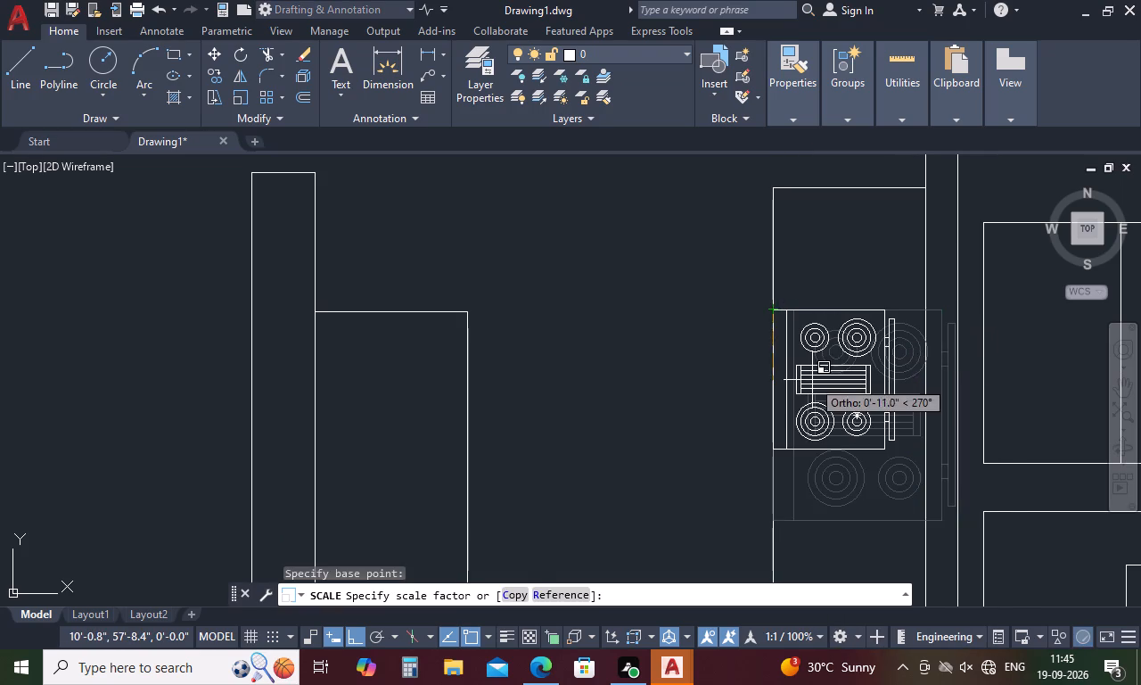
pyautogui.click(812, 380)
# Move the reduced stove slightly south along the east counter's west edge.
pyautogui.click(823, 391)
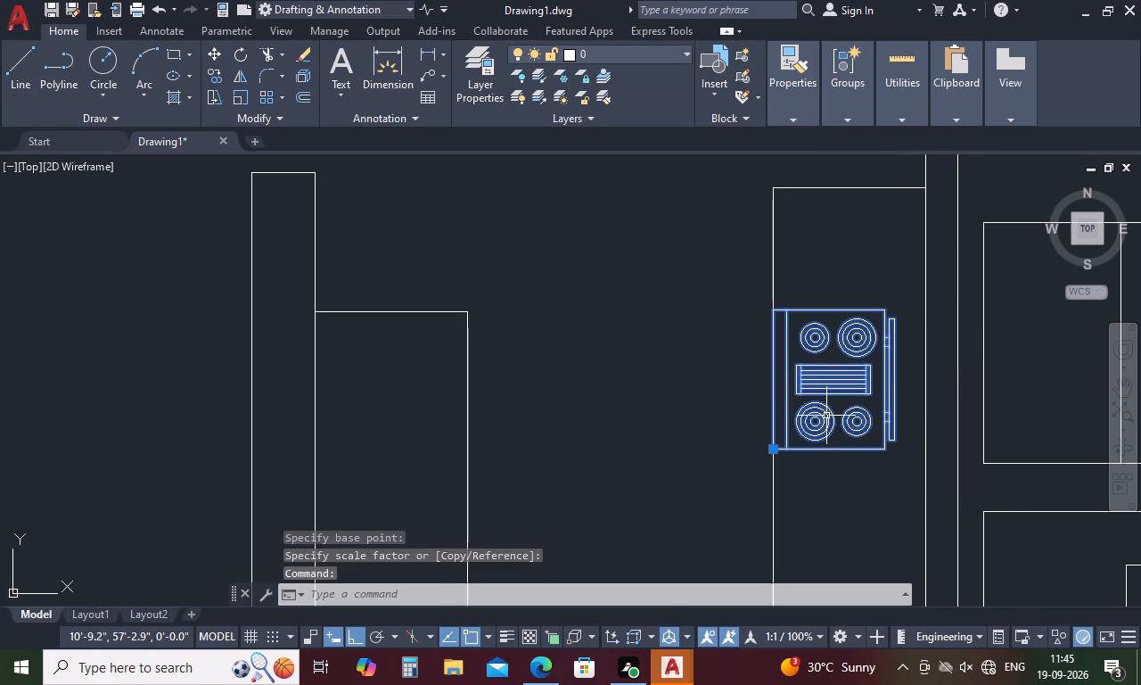
pyautogui.write('m')
pyautogui.press('space')
pyautogui.click(845, 432)
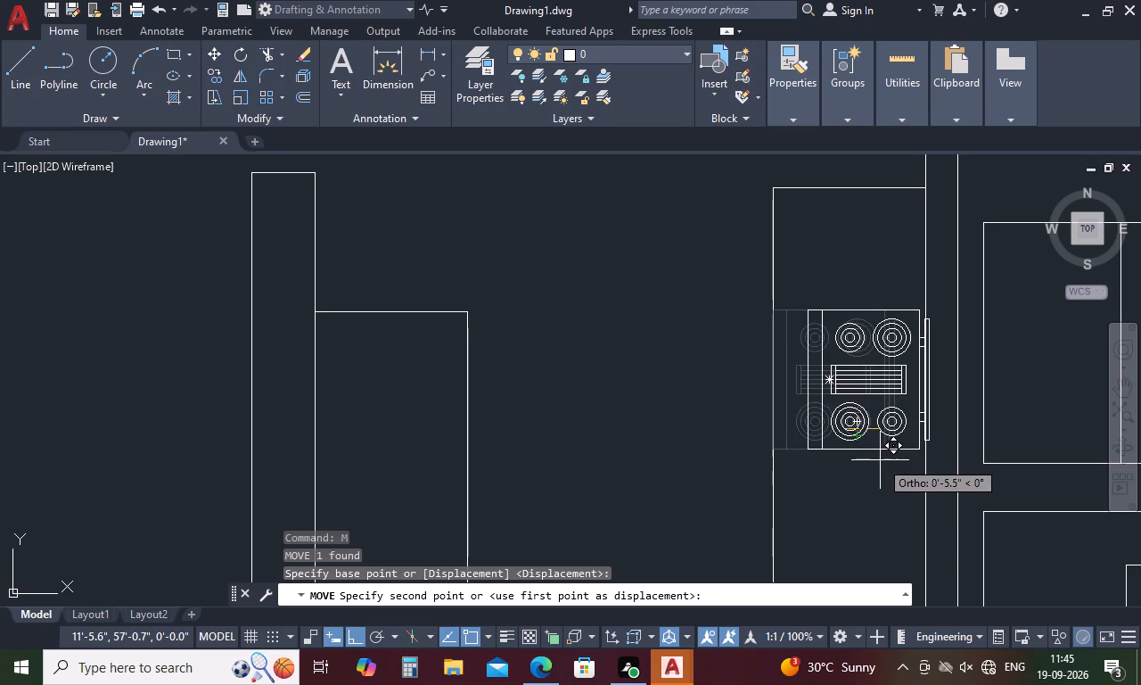
pyautogui.click(873, 469)
# Erase the leftover original stove block lying outside the floor plan to the south-east.
pyautogui.scroll(-3, 848, 314)
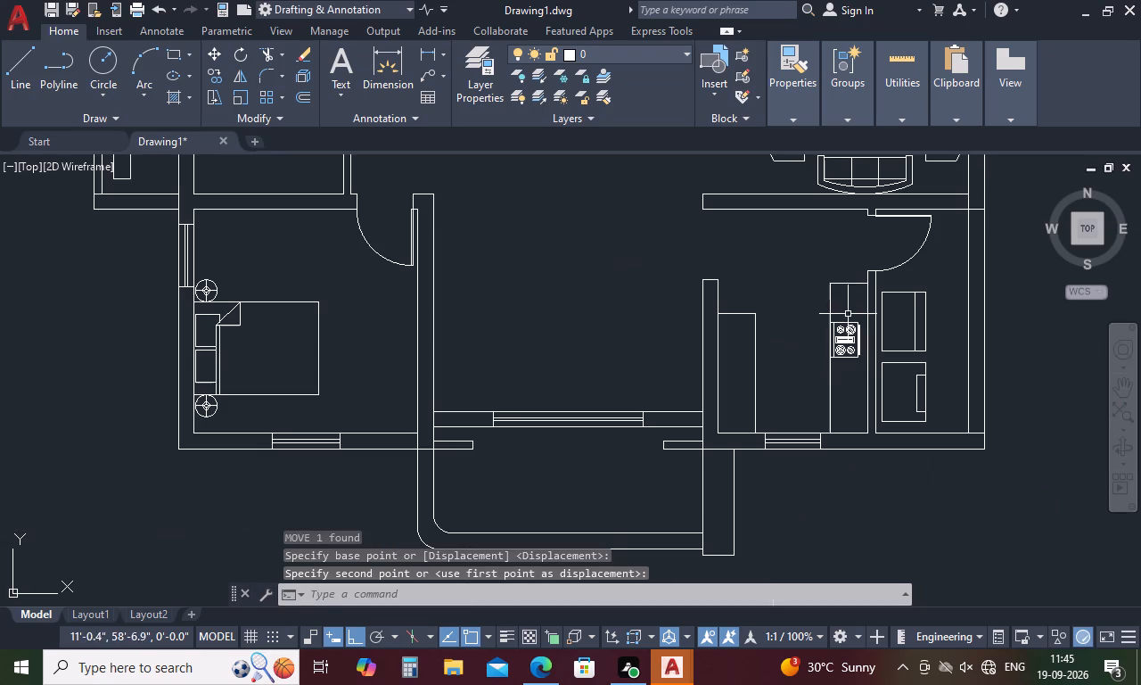
pyautogui.scroll(-2, 790, 362)
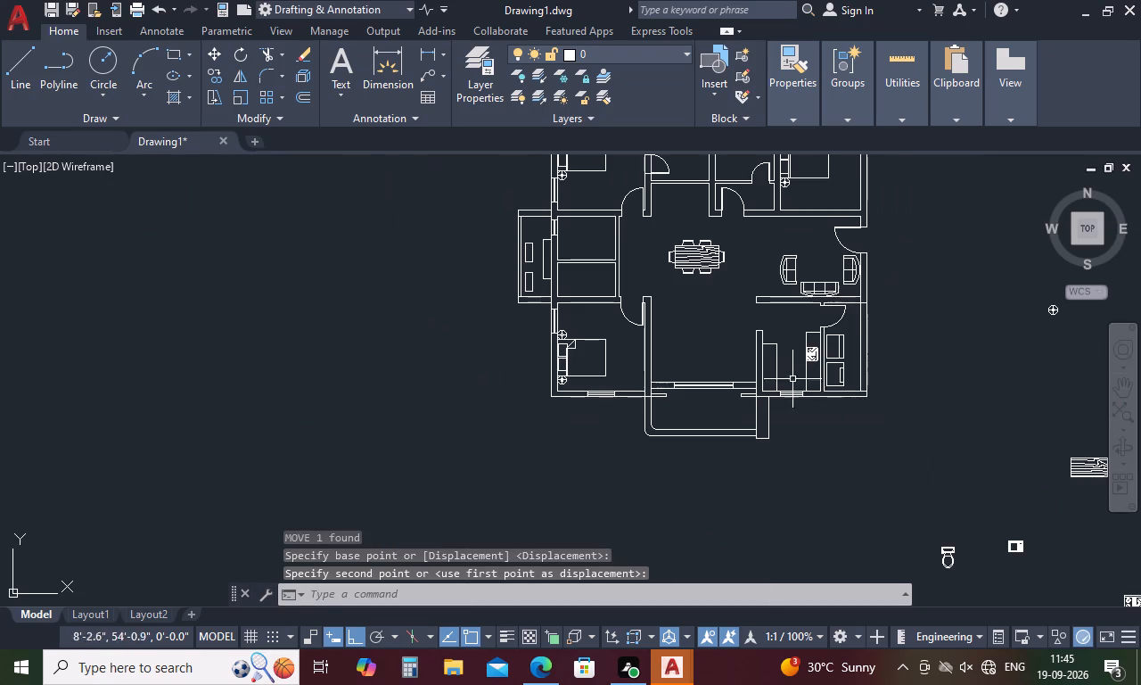
pyautogui.scroll(-3, 976, 509)
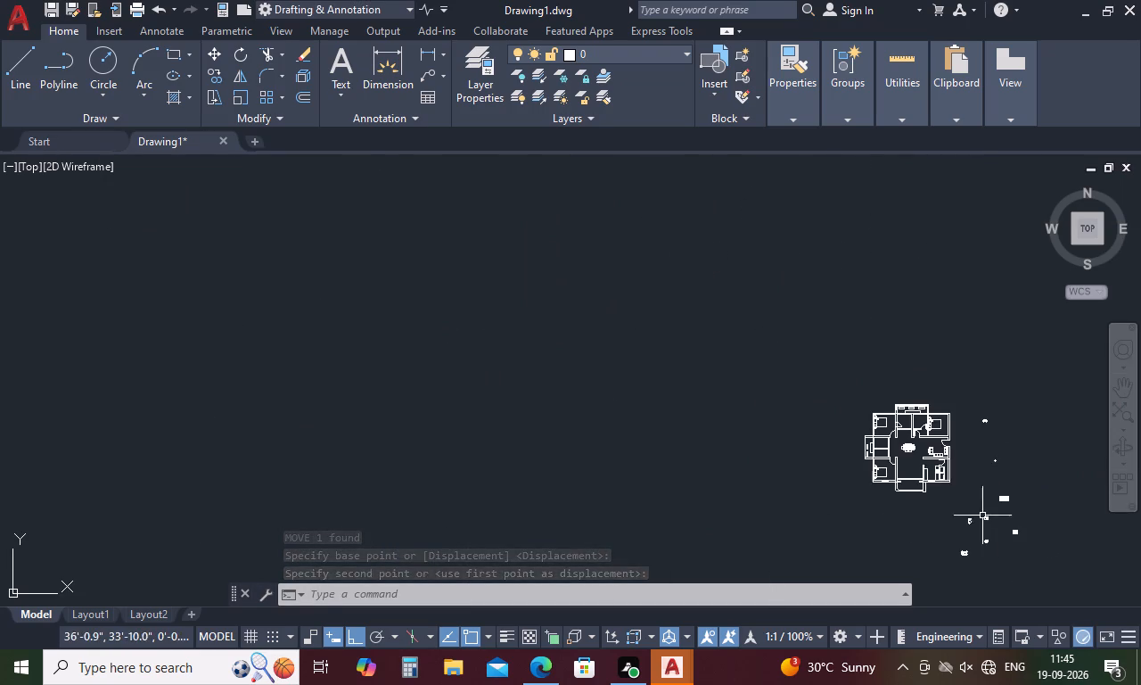
pyautogui.scroll(3, 1018, 545)
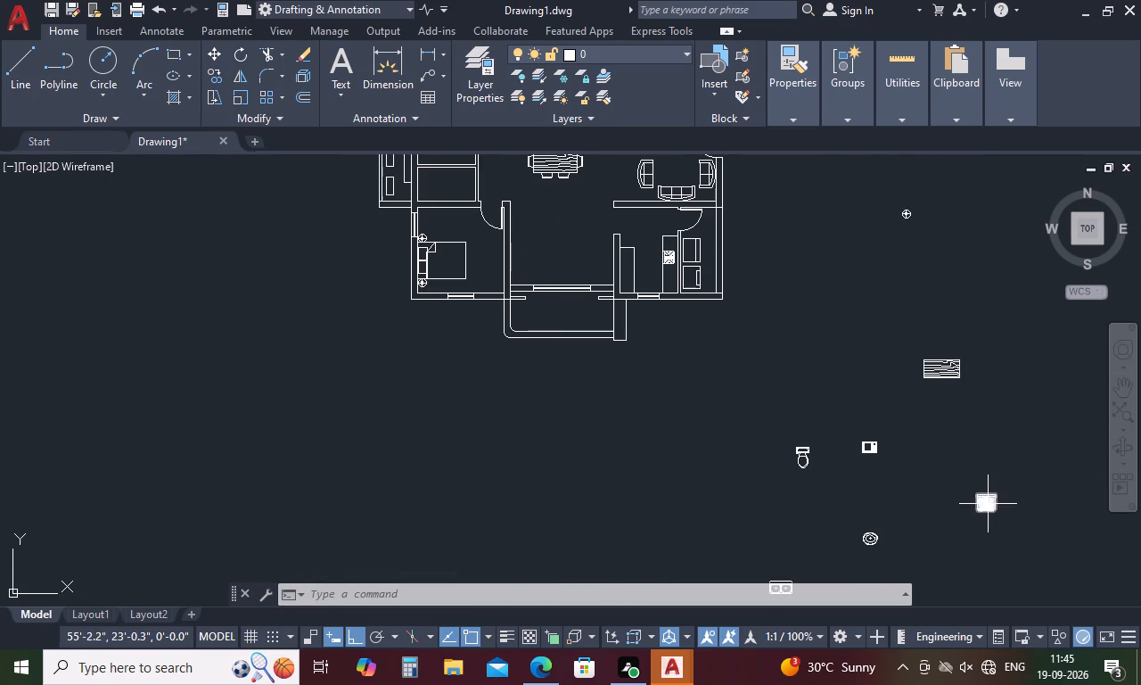
pyautogui.click(988, 504)
pyautogui.press('Delete')
# Move the double-bowl sink block from outside the plan onto the kitchen's west counter, with Ortho off.
pyautogui.scroll(-1, 937, 467)
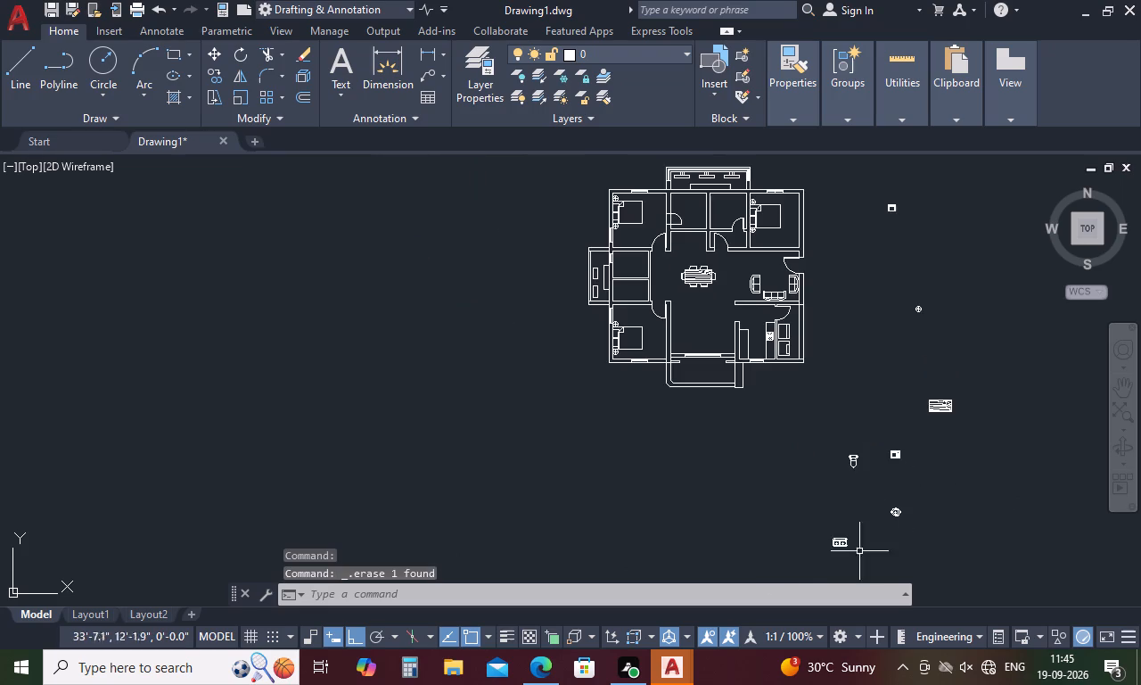
pyautogui.scroll(2, 838, 559)
pyautogui.click(841, 524)
pyautogui.rightClick(841, 524)
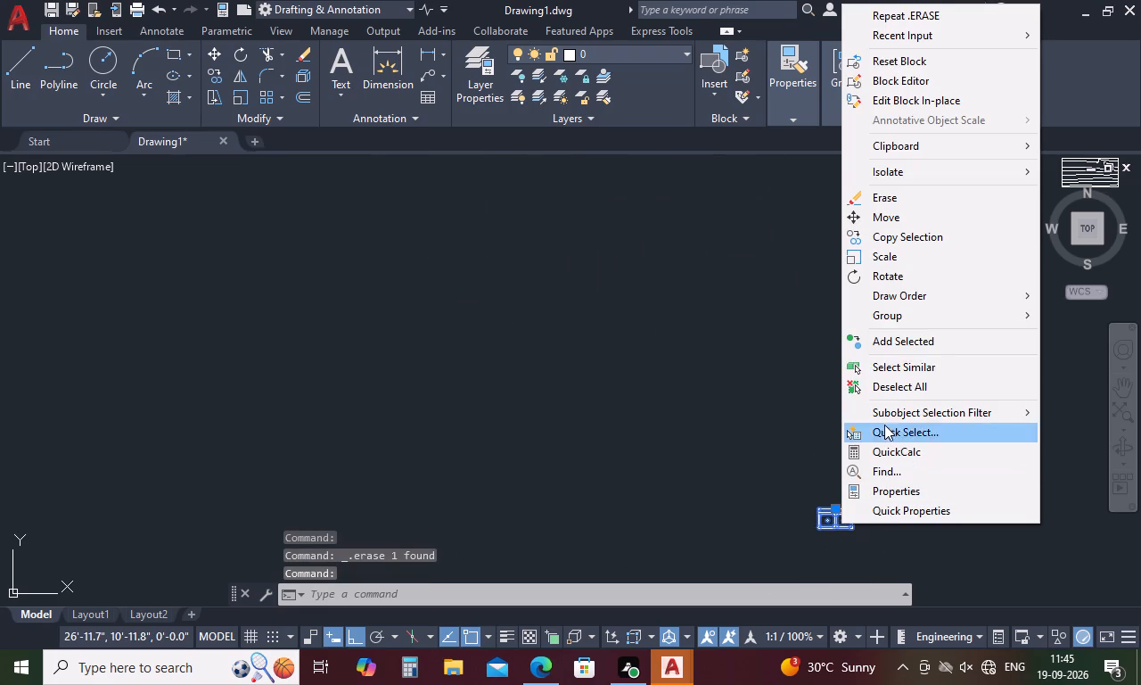
pyautogui.click(917, 222)
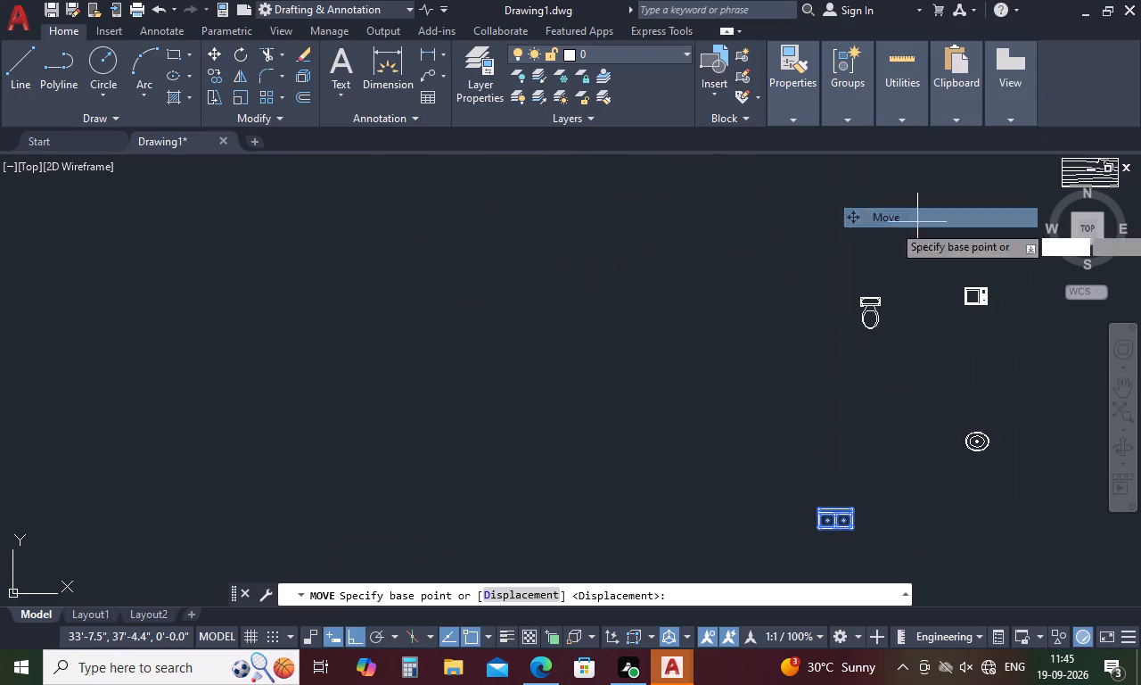
pyautogui.click(850, 530)
pyautogui.scroll(-2, 850, 530)
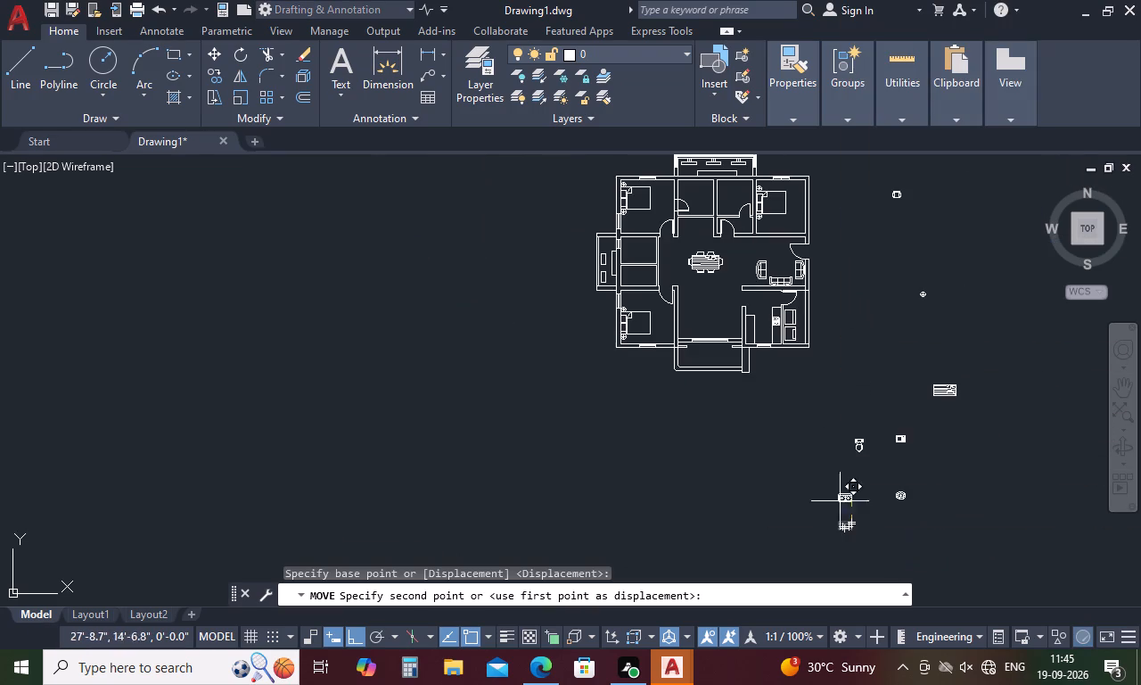
pyautogui.scroll(3, 748, 326)
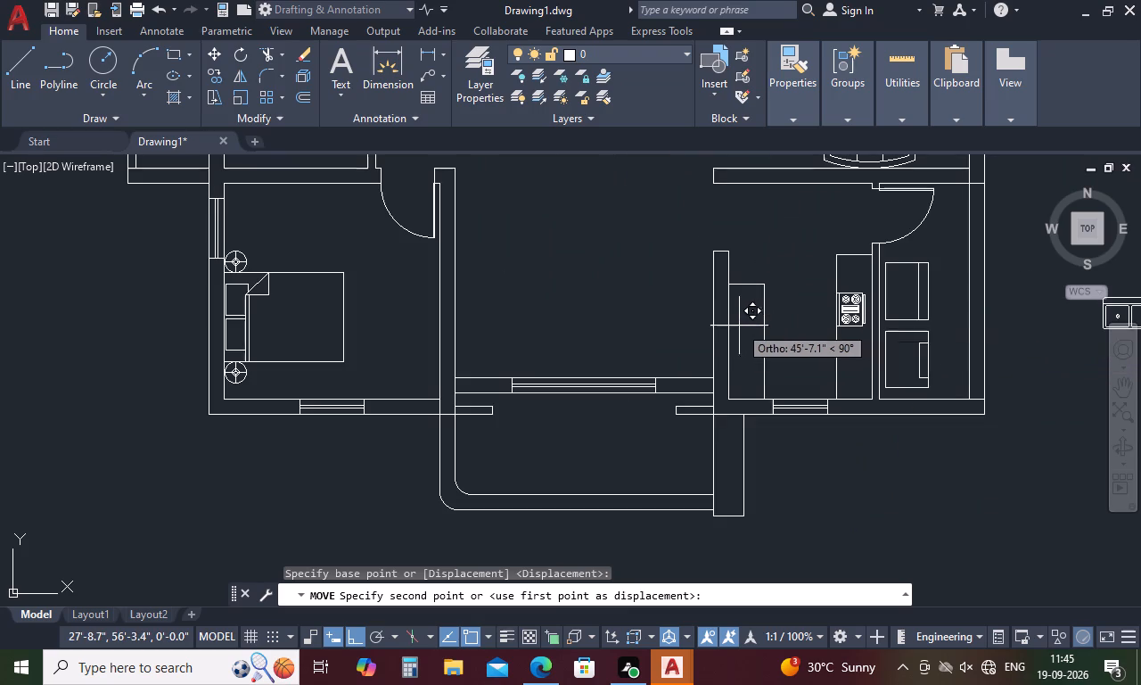
pyautogui.press('F8')
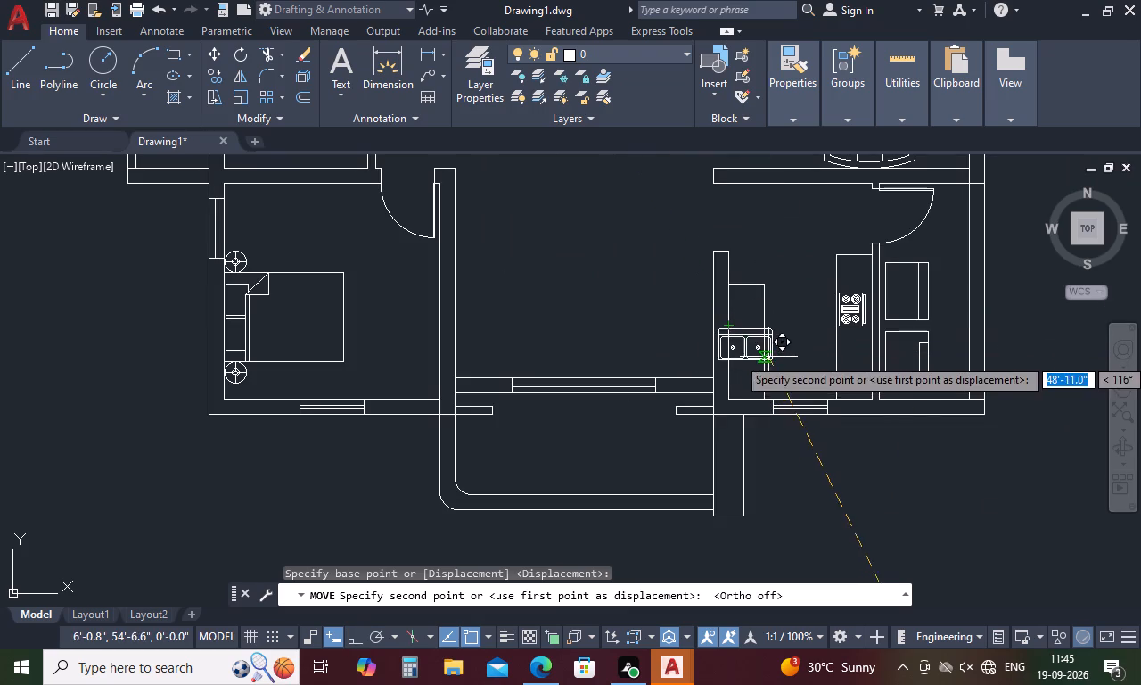
pyautogui.click(786, 354)
# Rotate the double sink a quarter turn clockwise about the midpoint of its back edge so it runs along the west counter.
pyautogui.scroll(3, 765, 360)
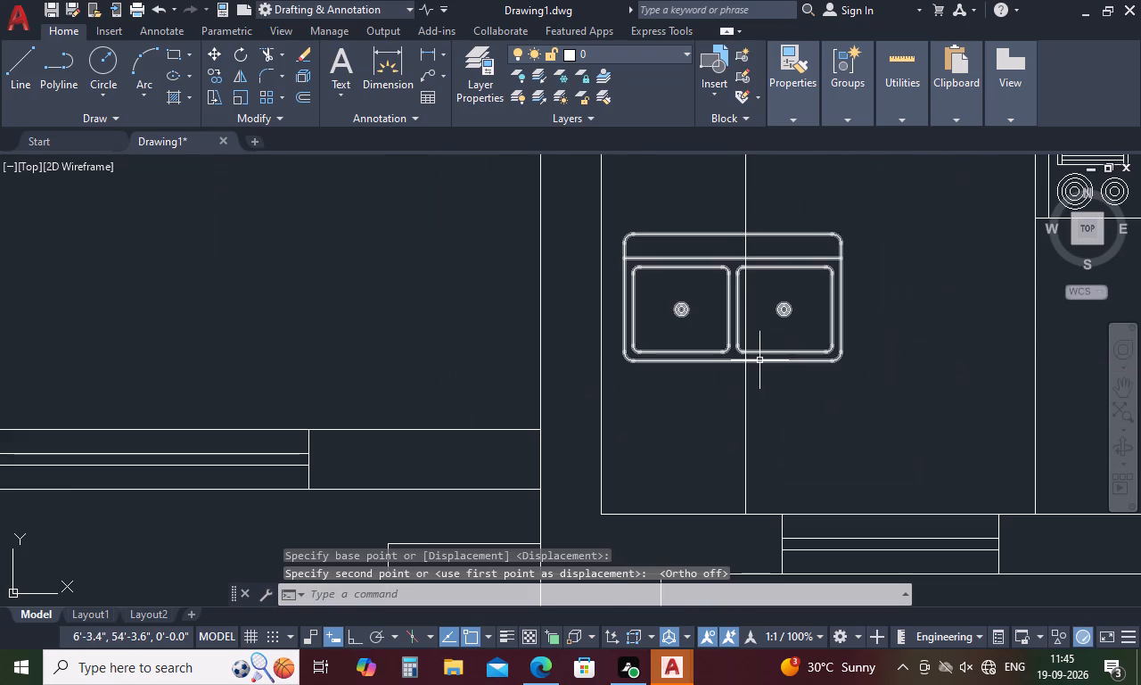
pyautogui.click(759, 360)
pyautogui.rightClick(761, 366)
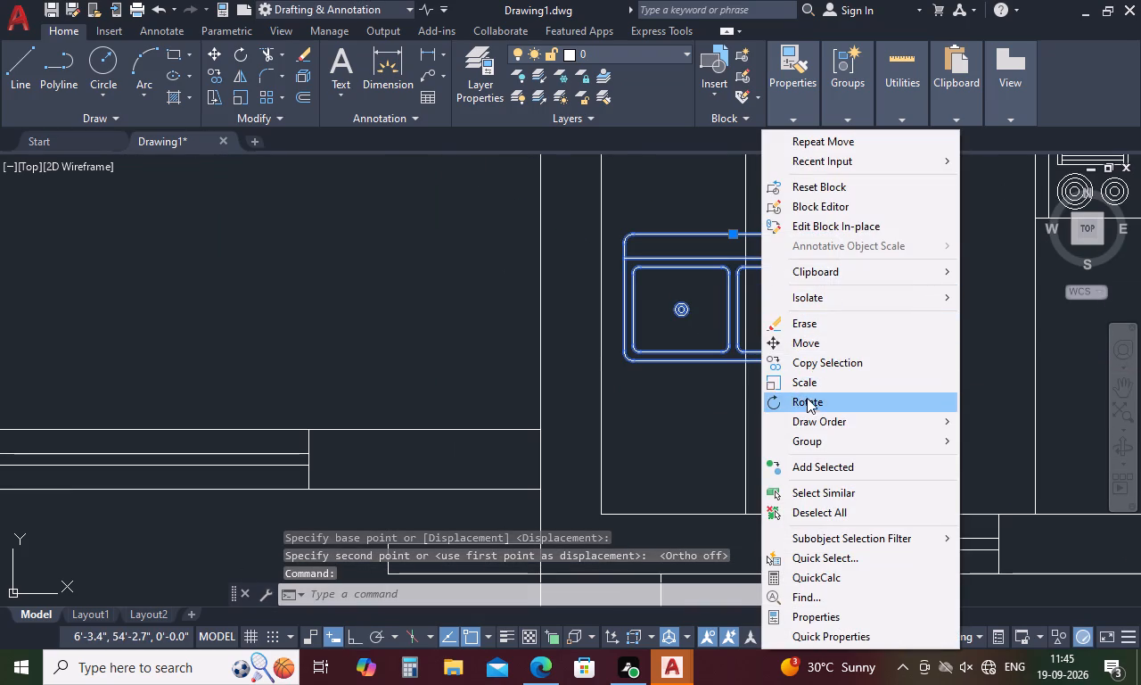
pyautogui.click(808, 400)
pyautogui.click(737, 235)
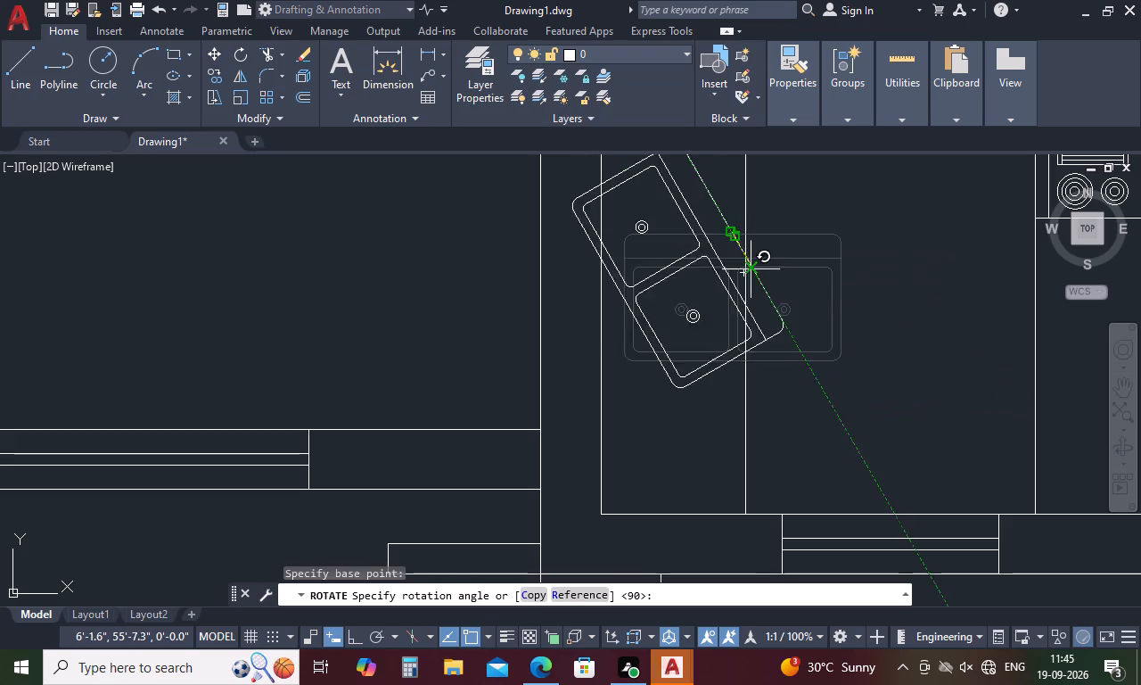
pyautogui.click(734, 378)
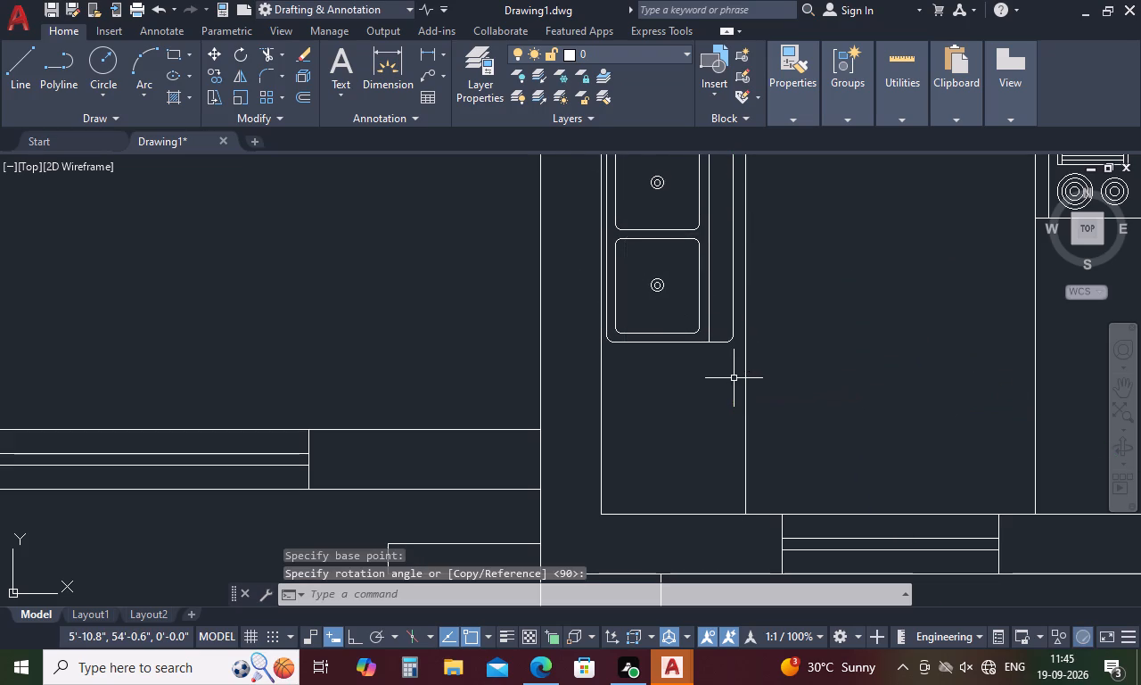
# Move the double sink about 1" east to centre it across the west counter's depth.
pyautogui.click(726, 342)
pyautogui.write('m')
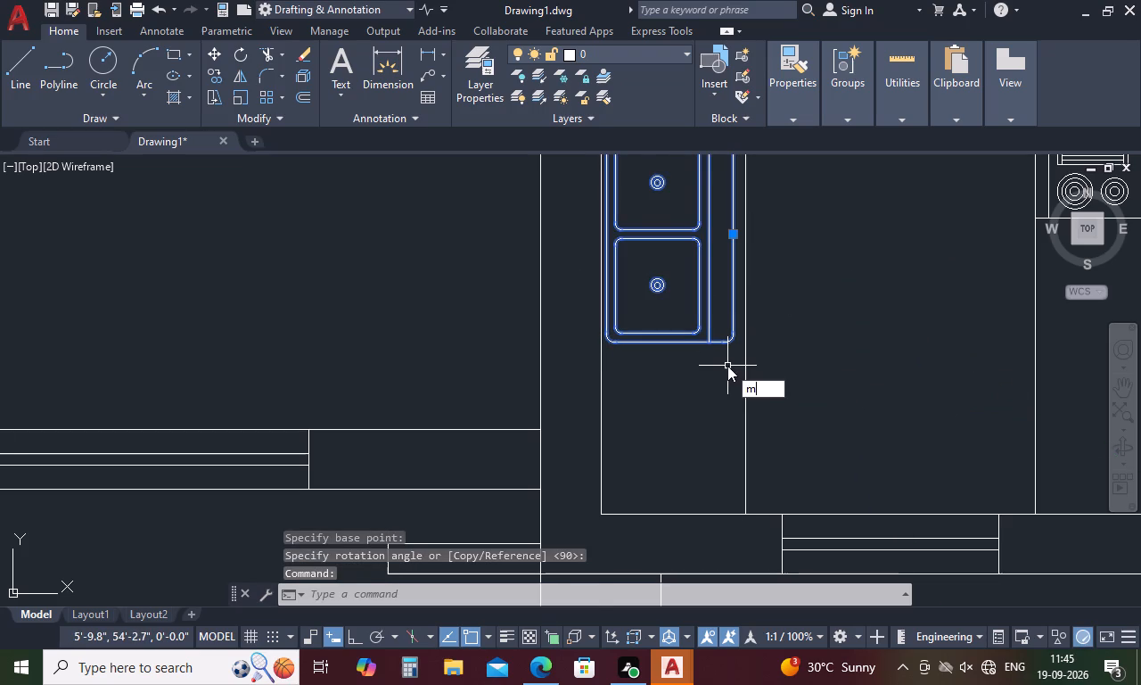
pyautogui.press('space')
pyautogui.click(724, 343)
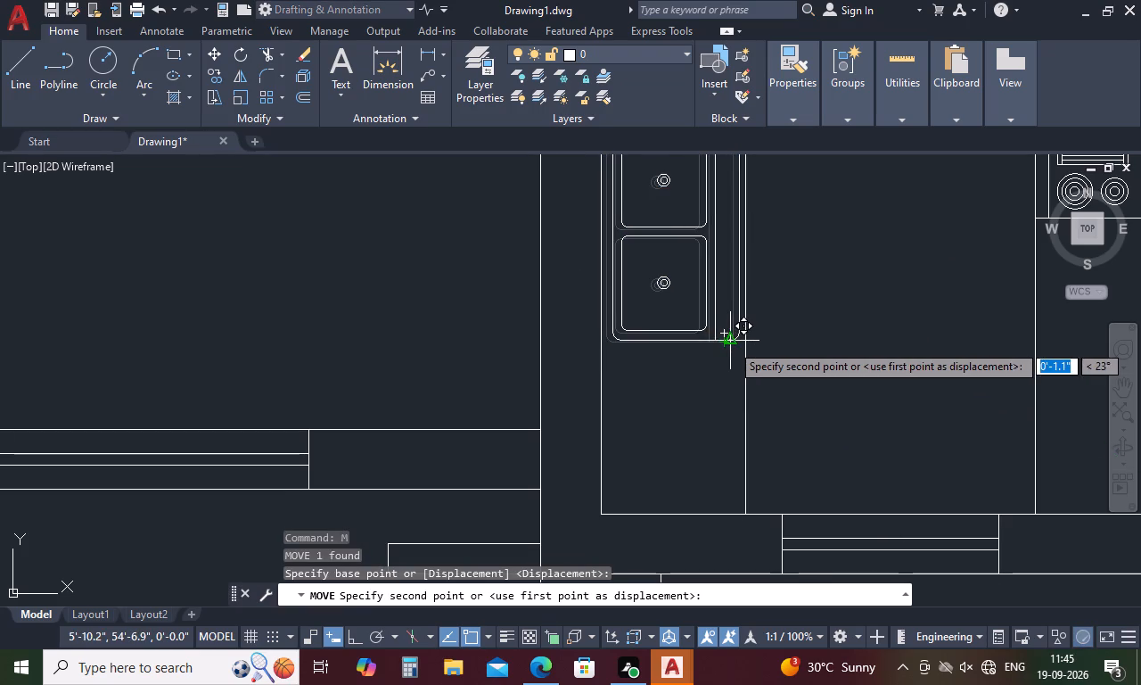
pyautogui.click(731, 343)
# Move the armchair block from outside the plan, east of the house, into the east part of the south balcony.
pyautogui.scroll(-3, 728, 363)
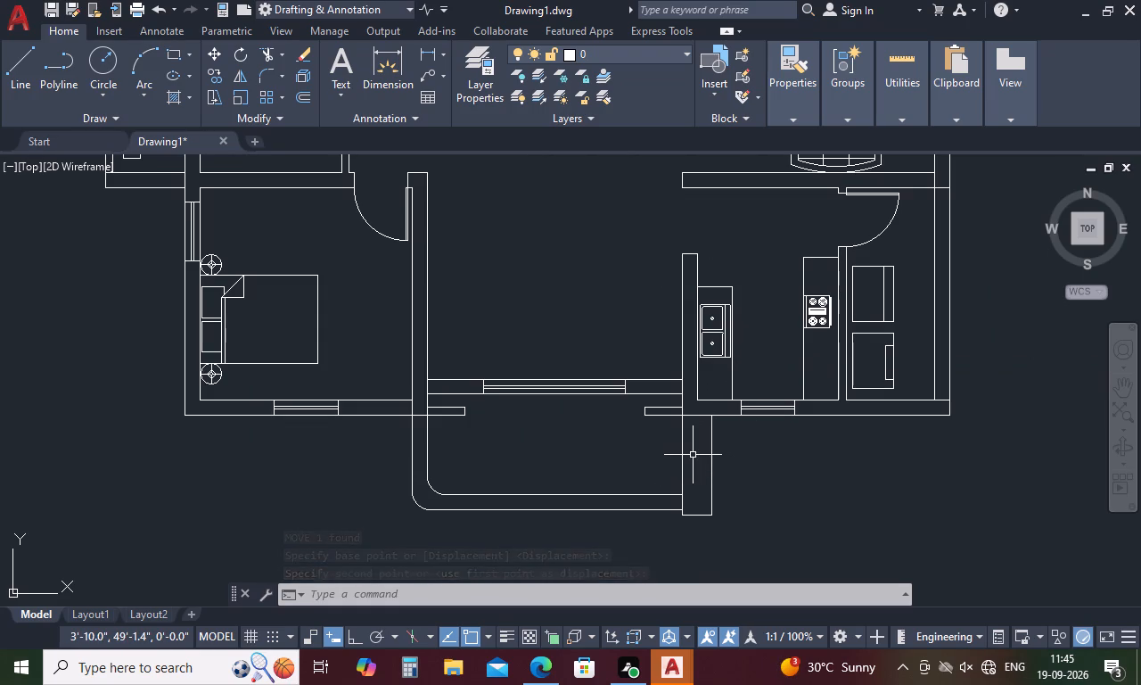
pyautogui.scroll(-3, 693, 455)
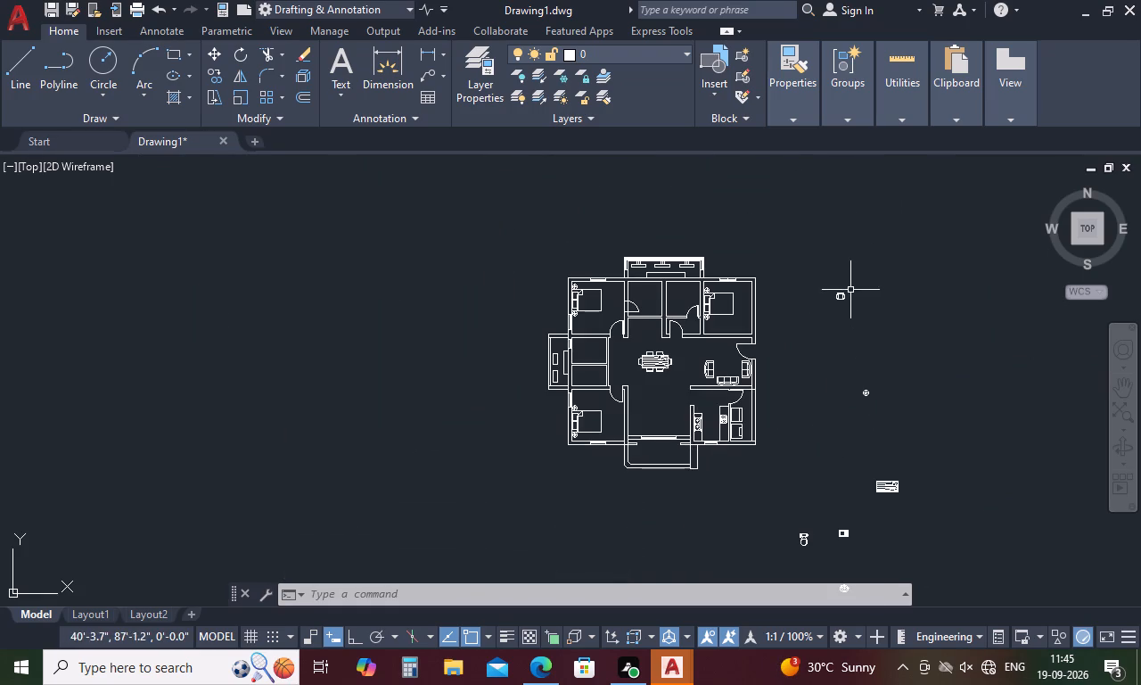
pyautogui.scroll(3, 850, 290)
pyautogui.click(802, 315)
pyautogui.rightClick(802, 315)
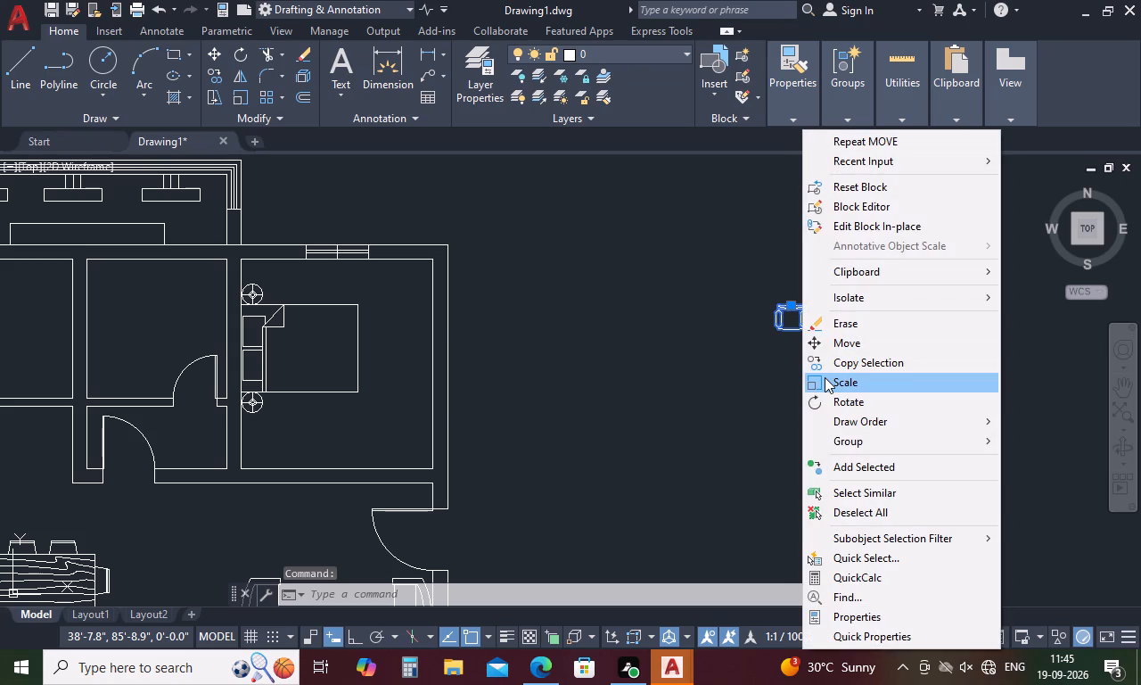
pyautogui.click(851, 343)
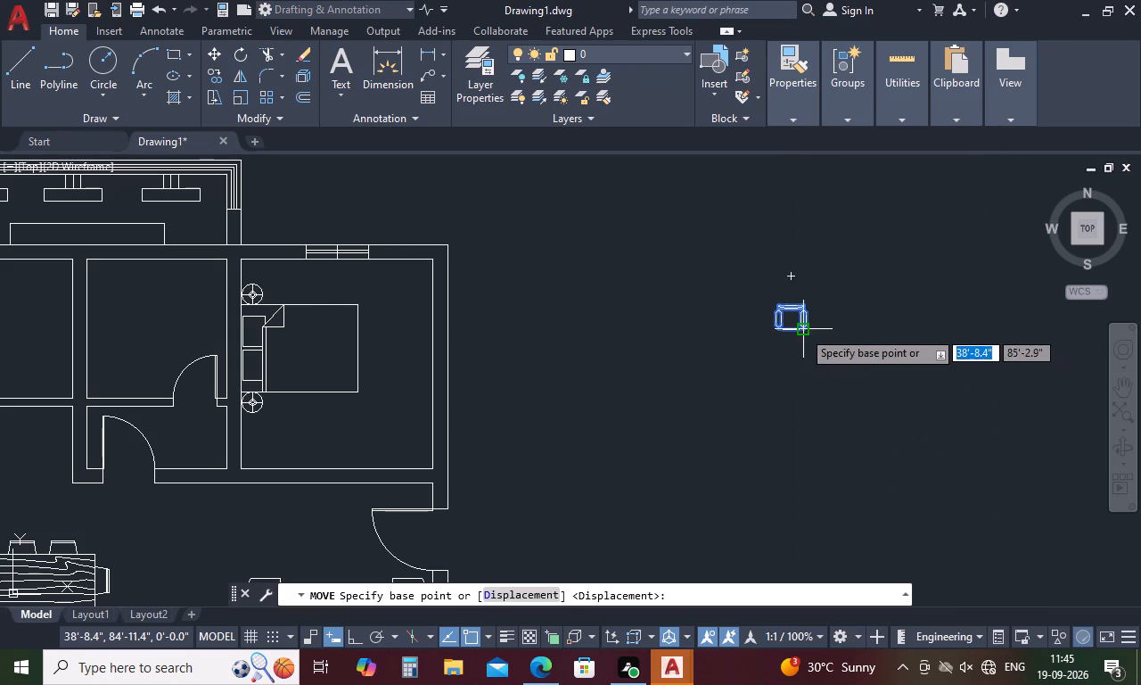
pyautogui.click(802, 330)
pyautogui.scroll(-3, 819, 323)
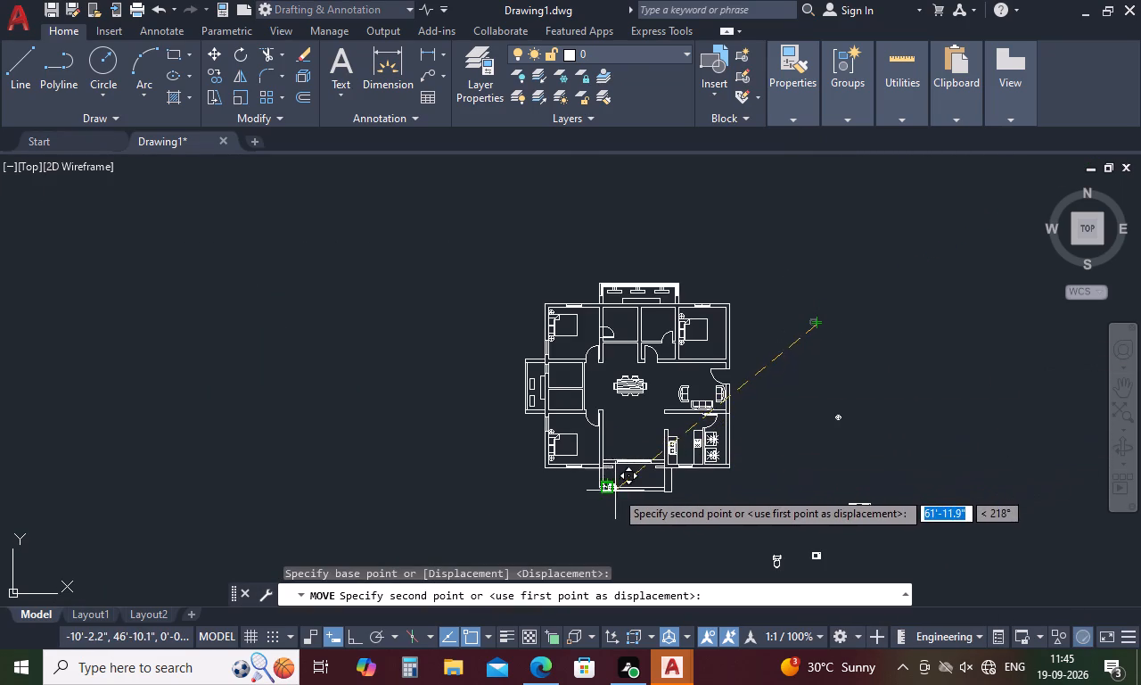
pyautogui.scroll(3, 615, 491)
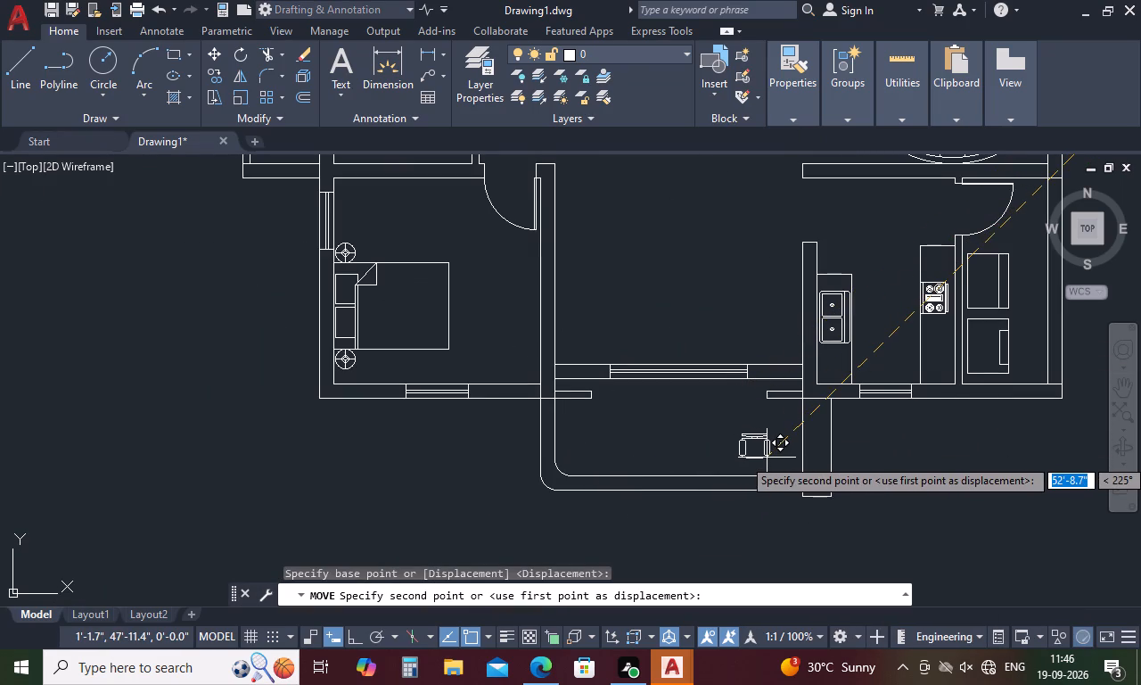
pyautogui.click(760, 447)
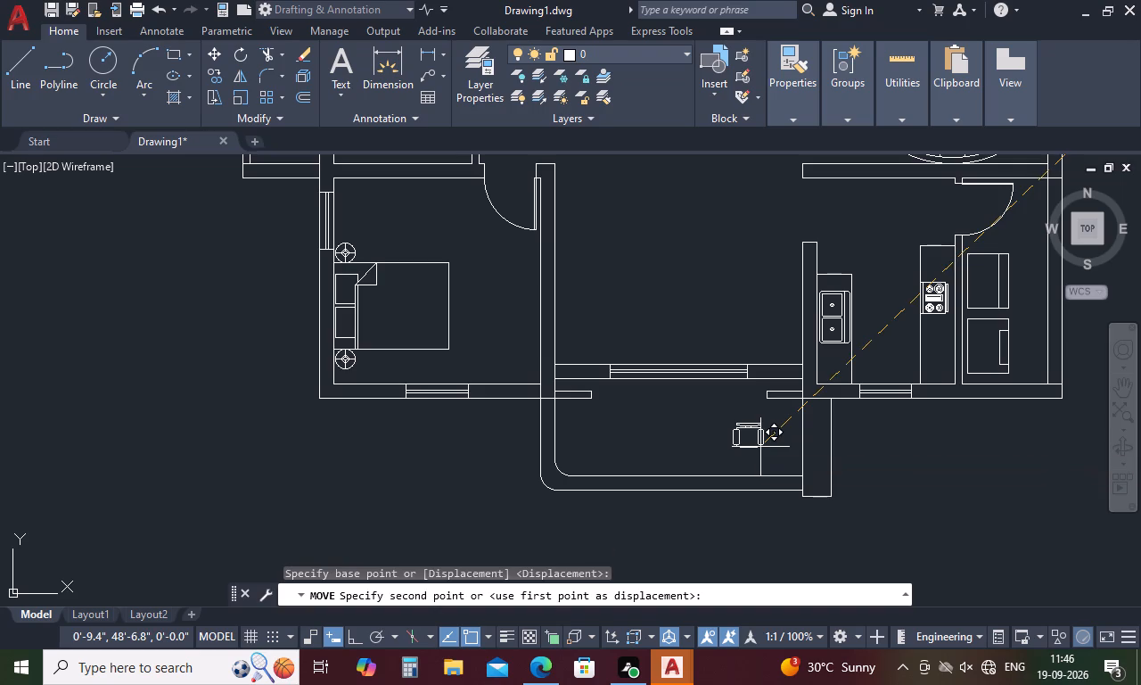
# Rotate the balcony armchair to about 240° around a point on its seat so it faces diagonally into the balcony.
pyautogui.click(761, 445)
pyautogui.rightClick(761, 445)
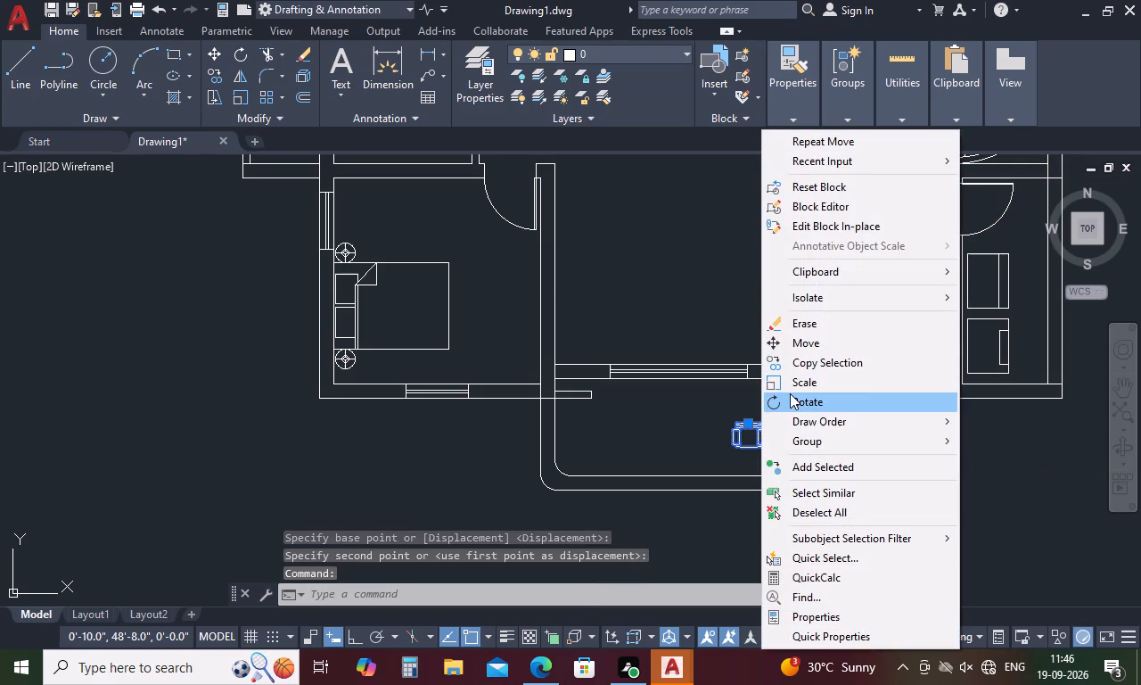
pyautogui.click(788, 407)
pyautogui.click(749, 440)
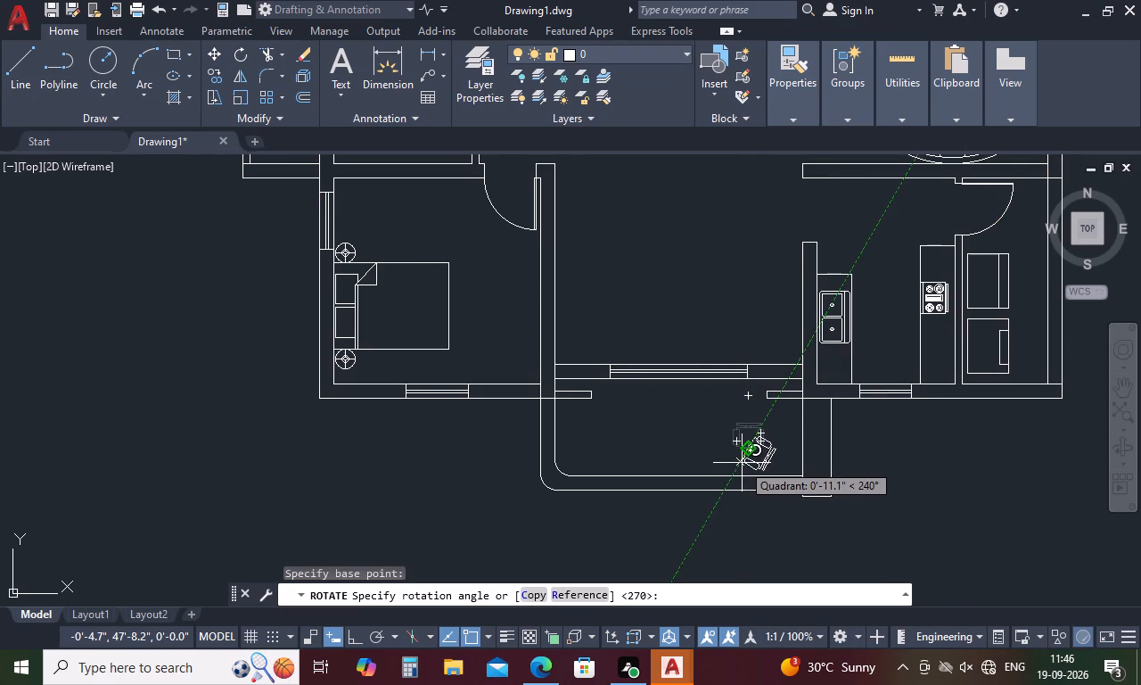
pyautogui.click(742, 463)
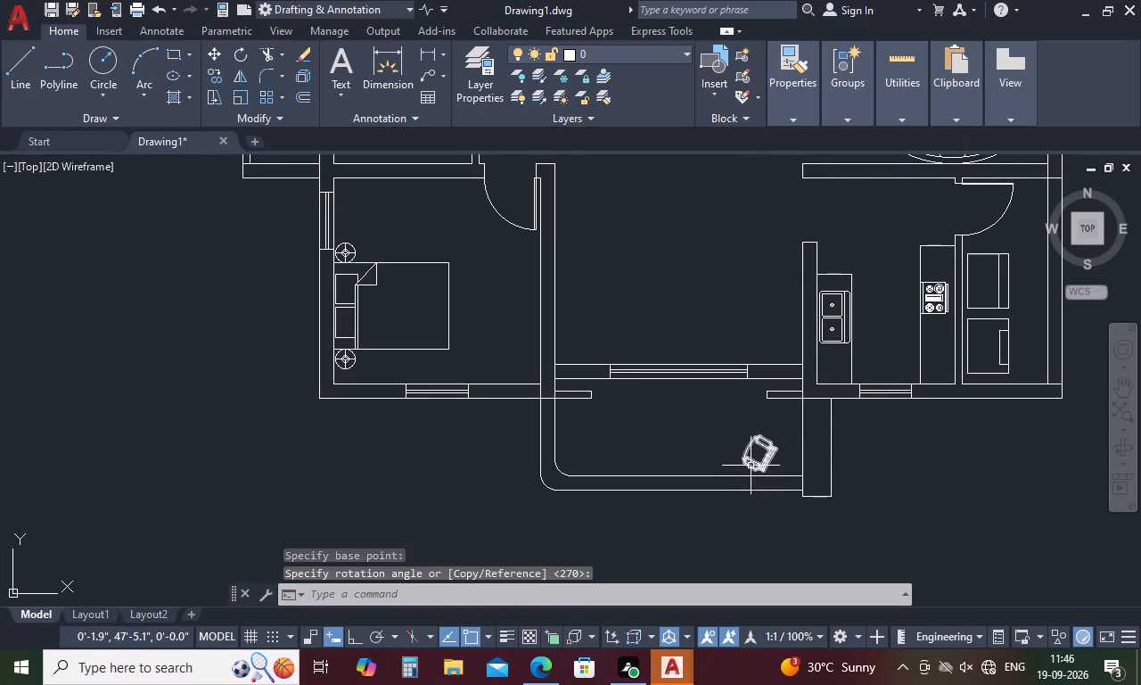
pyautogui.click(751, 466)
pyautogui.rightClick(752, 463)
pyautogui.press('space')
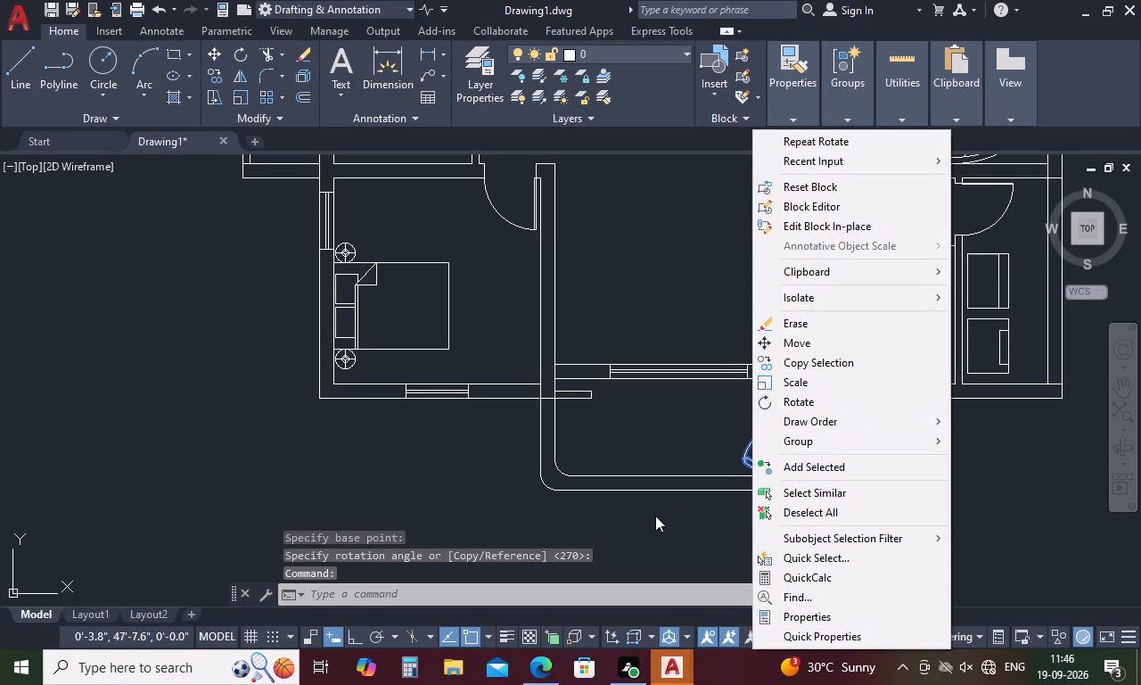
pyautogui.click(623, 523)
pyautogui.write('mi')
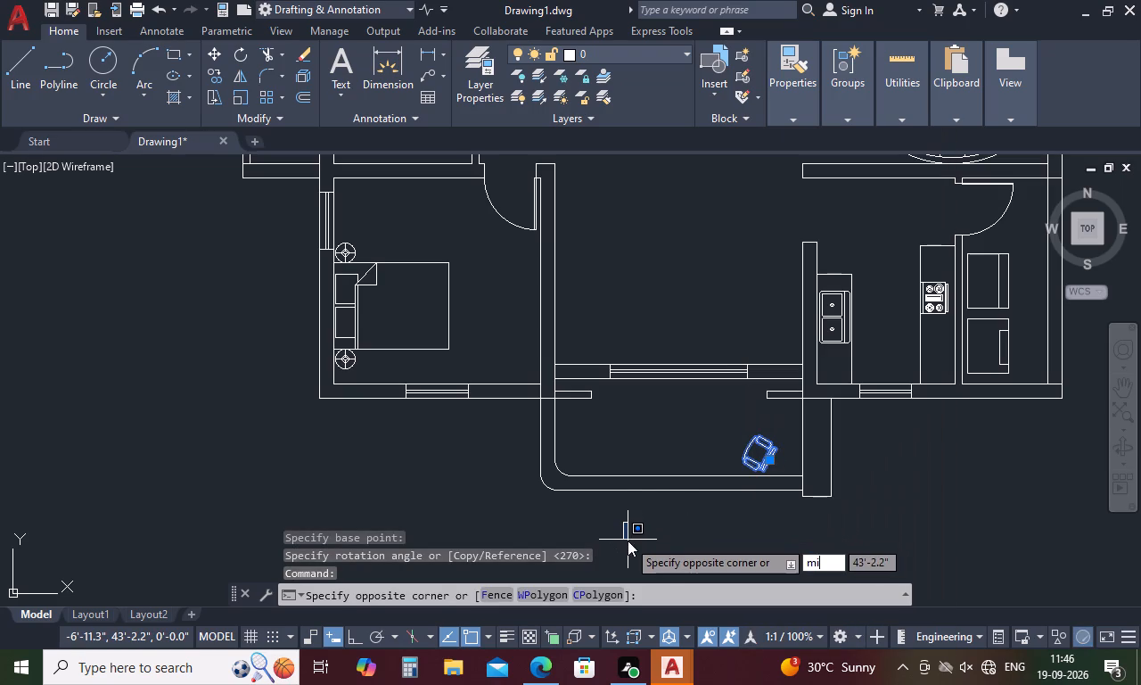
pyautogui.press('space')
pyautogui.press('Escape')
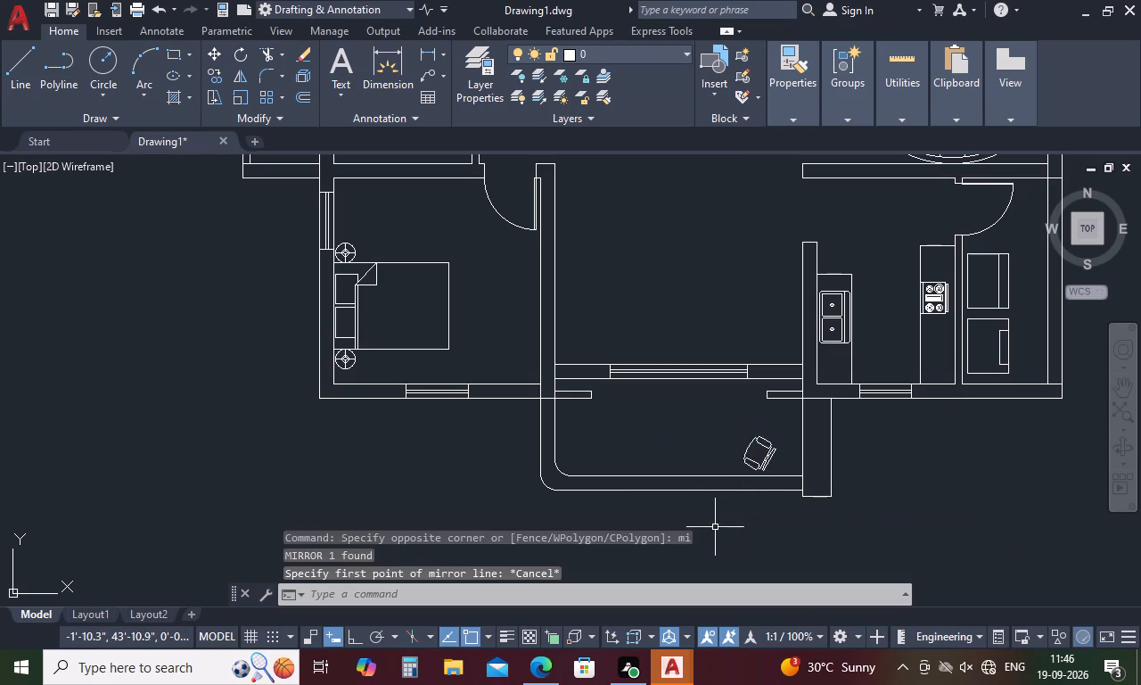
# Scale the balcony armchair up freehand to roughly double its size, using its upper corner as the base point.
pyautogui.click(754, 465)
pyautogui.rightClick(754, 465)
pyautogui.click(803, 380)
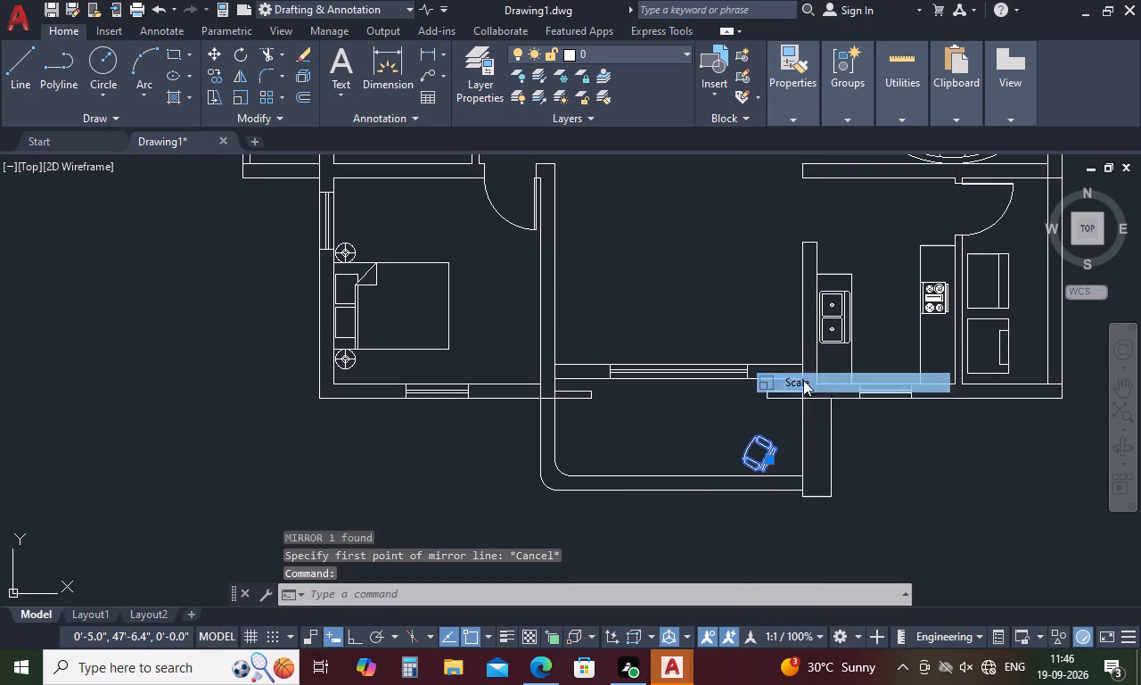
pyautogui.click(755, 434)
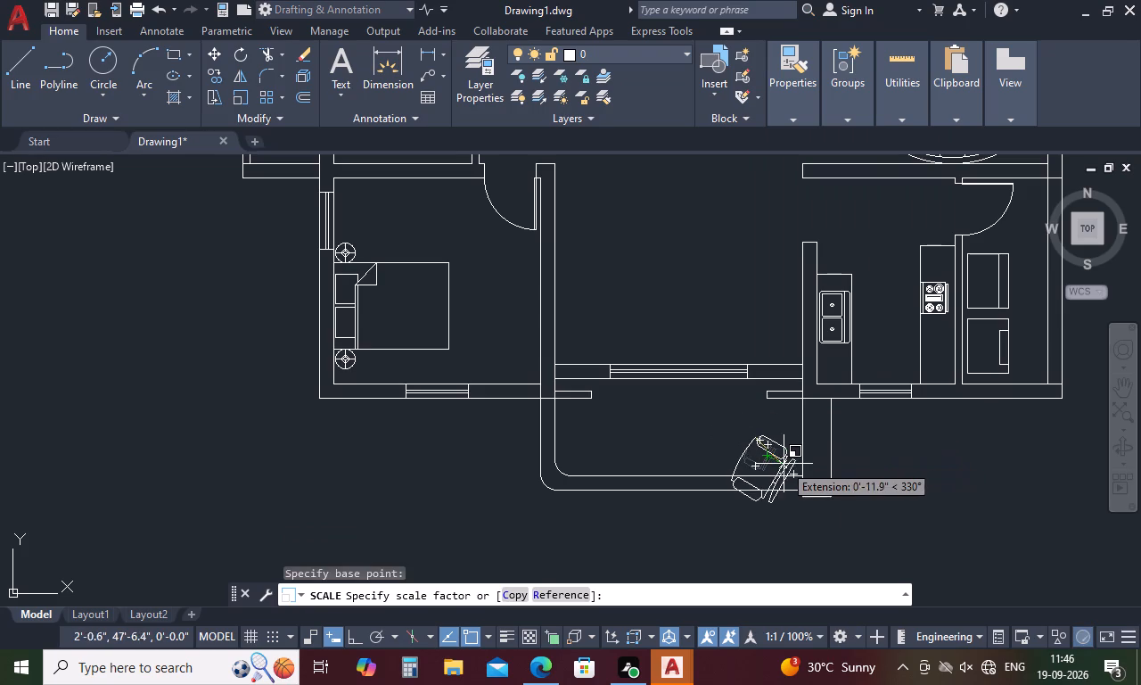
pyautogui.click(784, 464)
pyautogui.press('space')
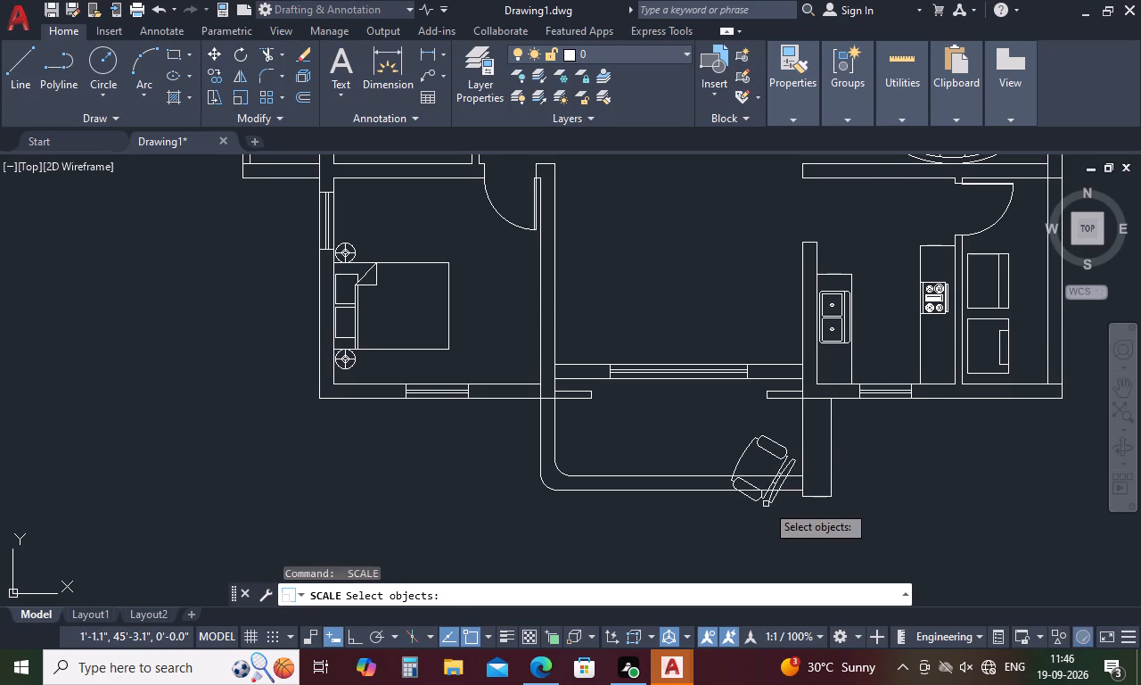
pyautogui.press('space')
pyautogui.click(769, 499)
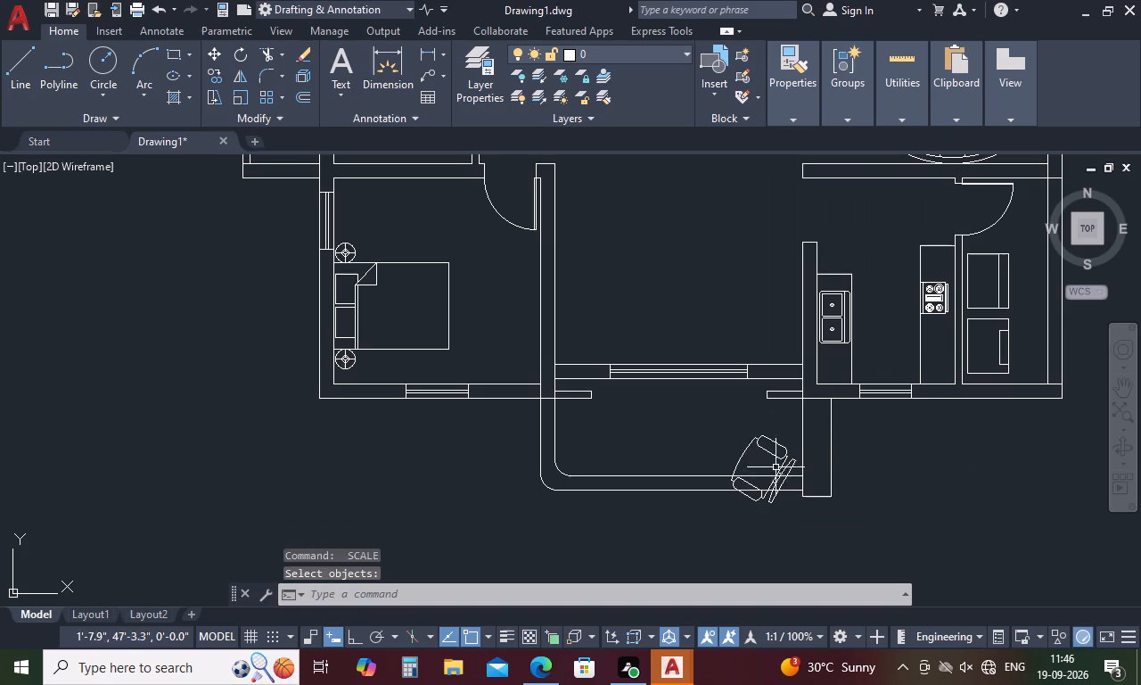
# Move the enlarged armchair about 1'-8" north so it sits inside the balcony, clear of the south wall.
pyautogui.click(778, 455)
pyautogui.press('m')
pyautogui.press('space')
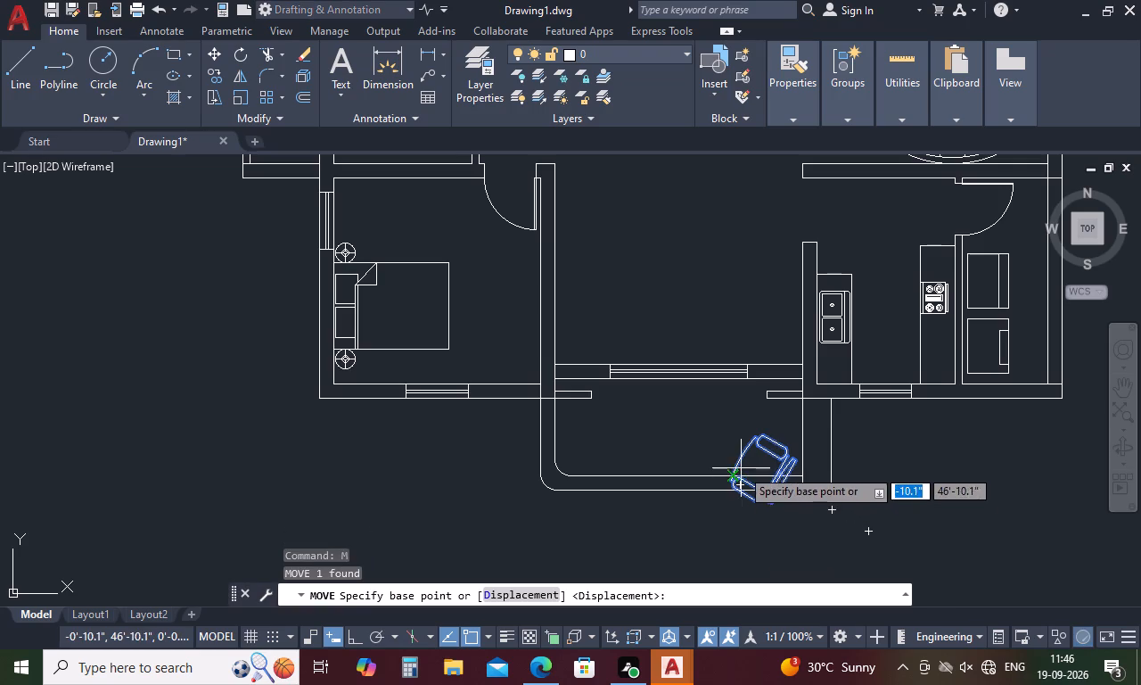
pyautogui.click(741, 466)
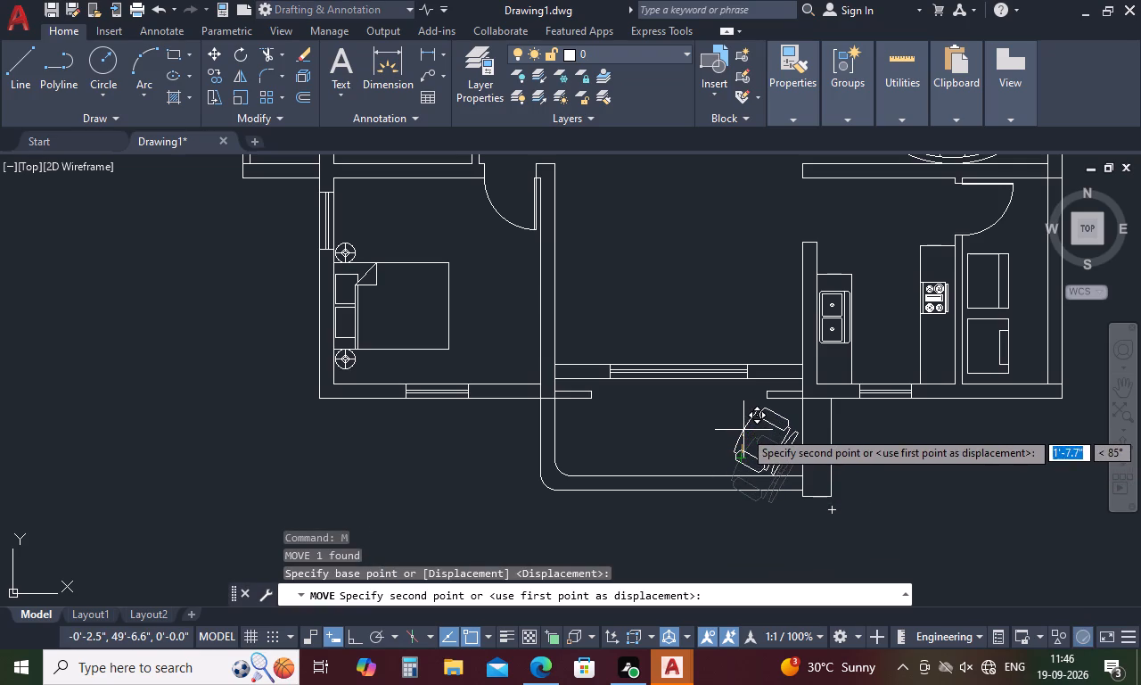
pyautogui.click(743, 430)
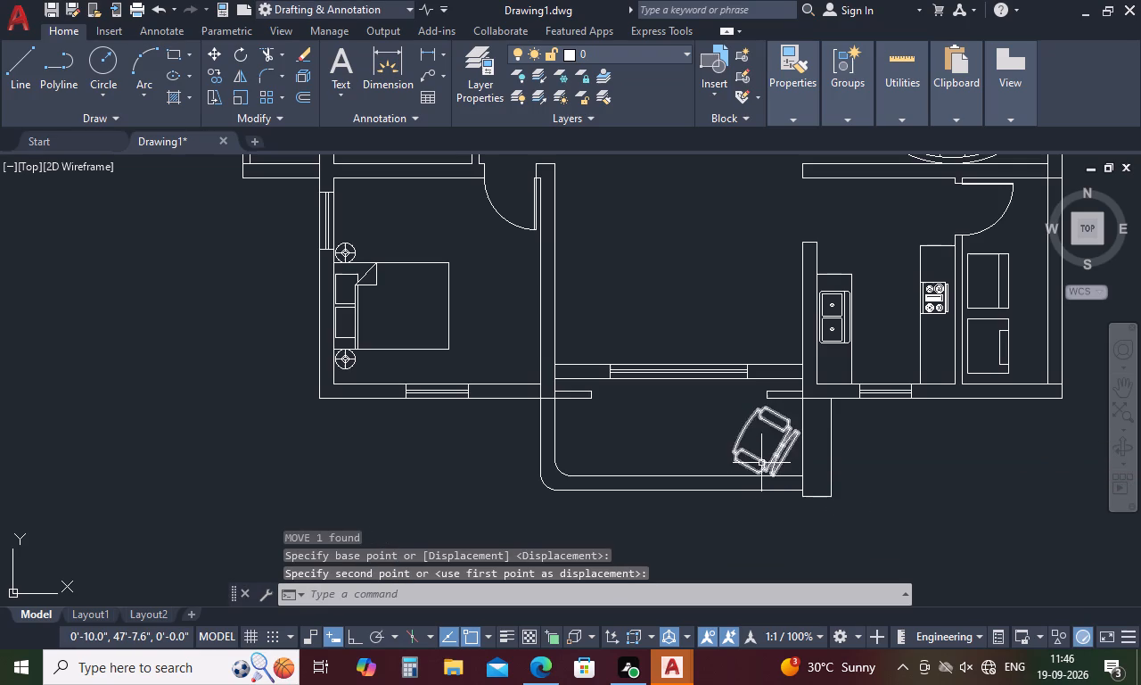
# Mirror the armchair across the south balcony's north-south centre line, keeping the original, to place a matching chair on the west side.
pyautogui.click(761, 463)
pyautogui.rightClick(745, 469)
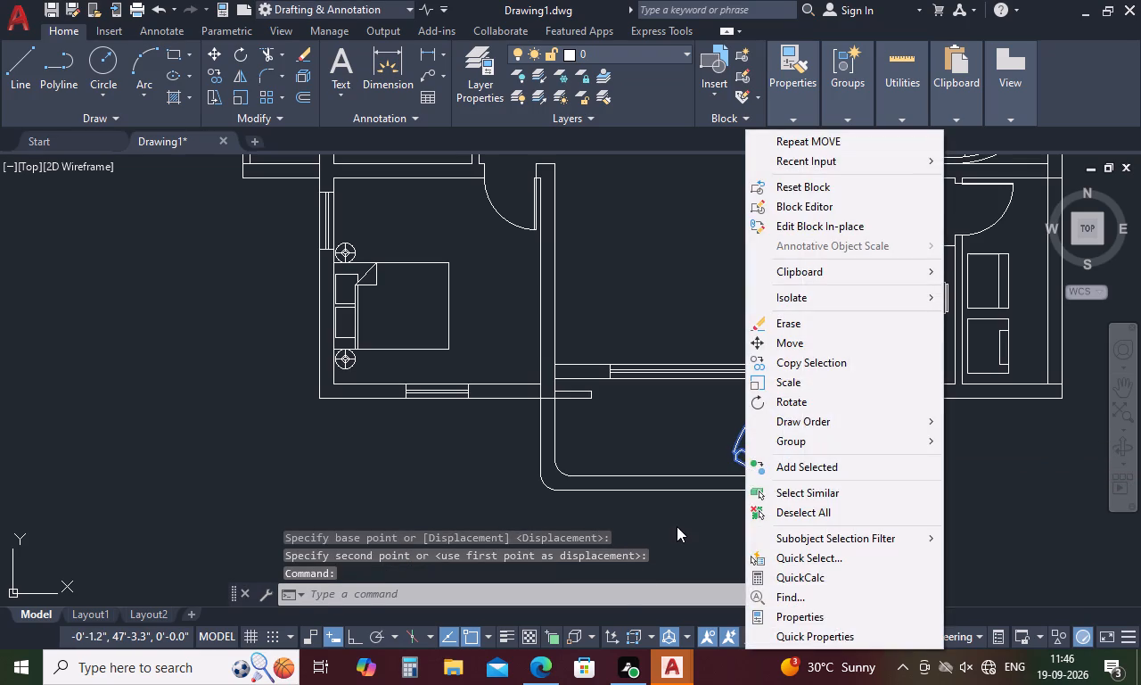
pyautogui.click(677, 526)
pyautogui.write('mi')
pyautogui.press('space')
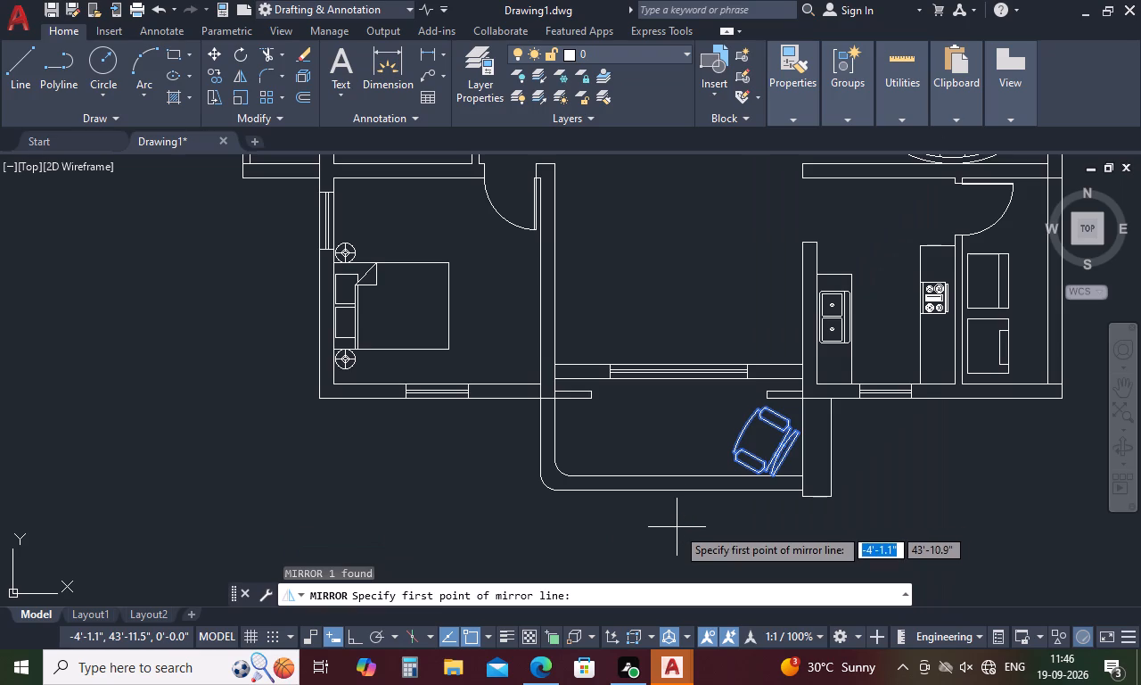
pyautogui.click(683, 491)
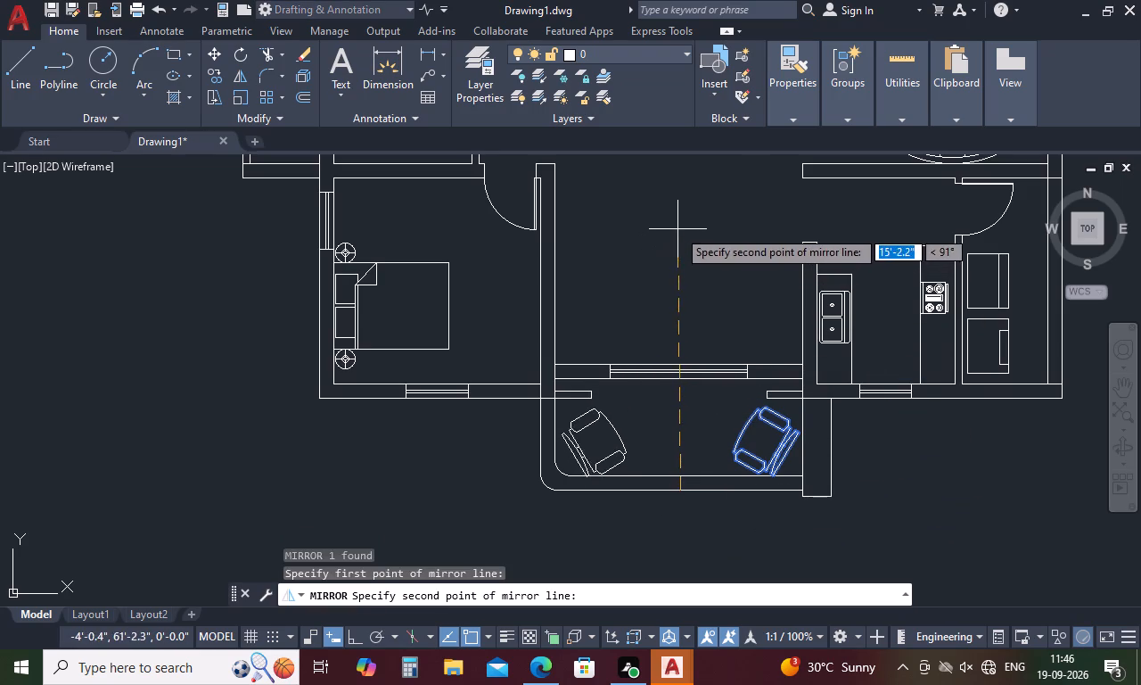
pyautogui.click(677, 364)
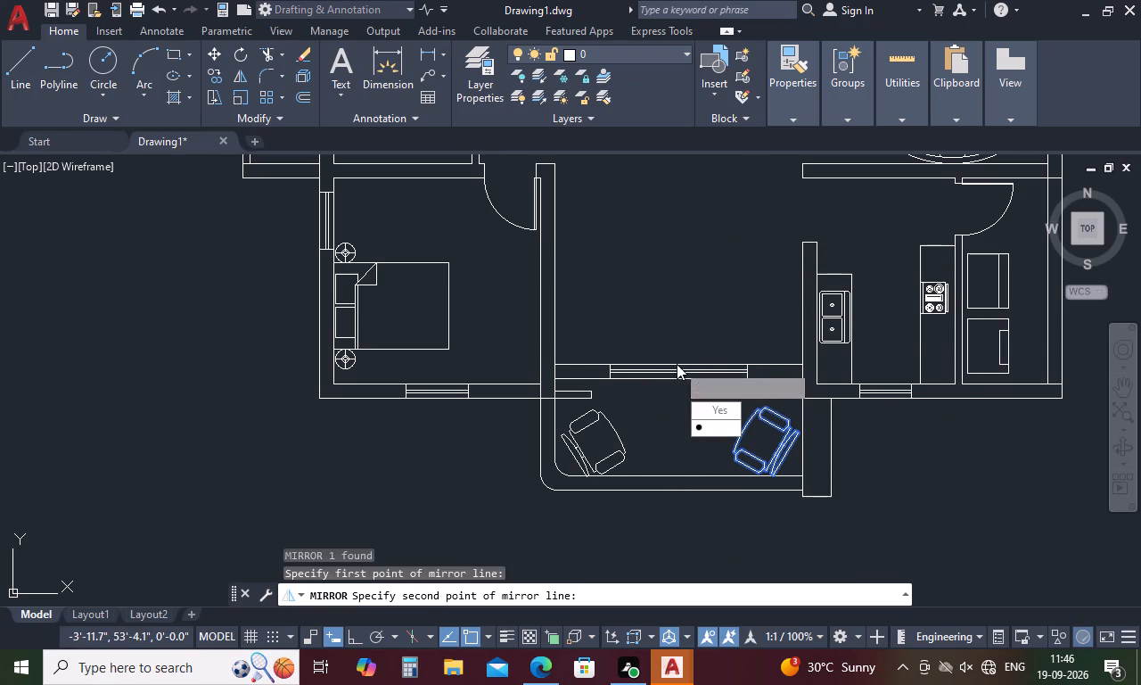
pyautogui.press('space')
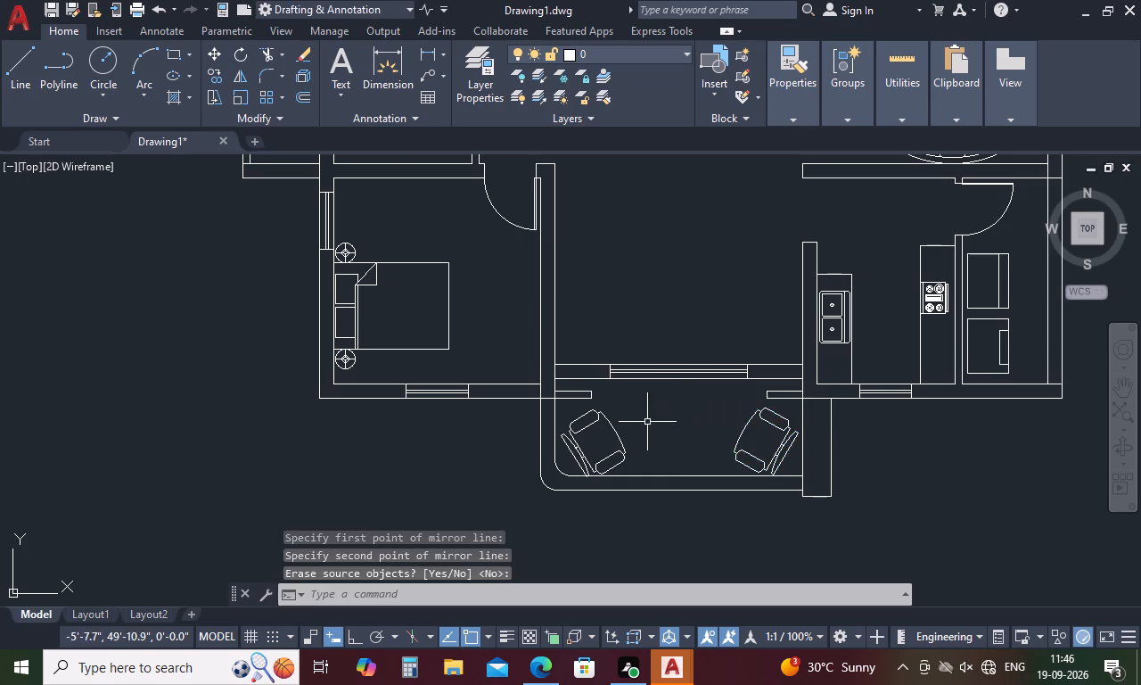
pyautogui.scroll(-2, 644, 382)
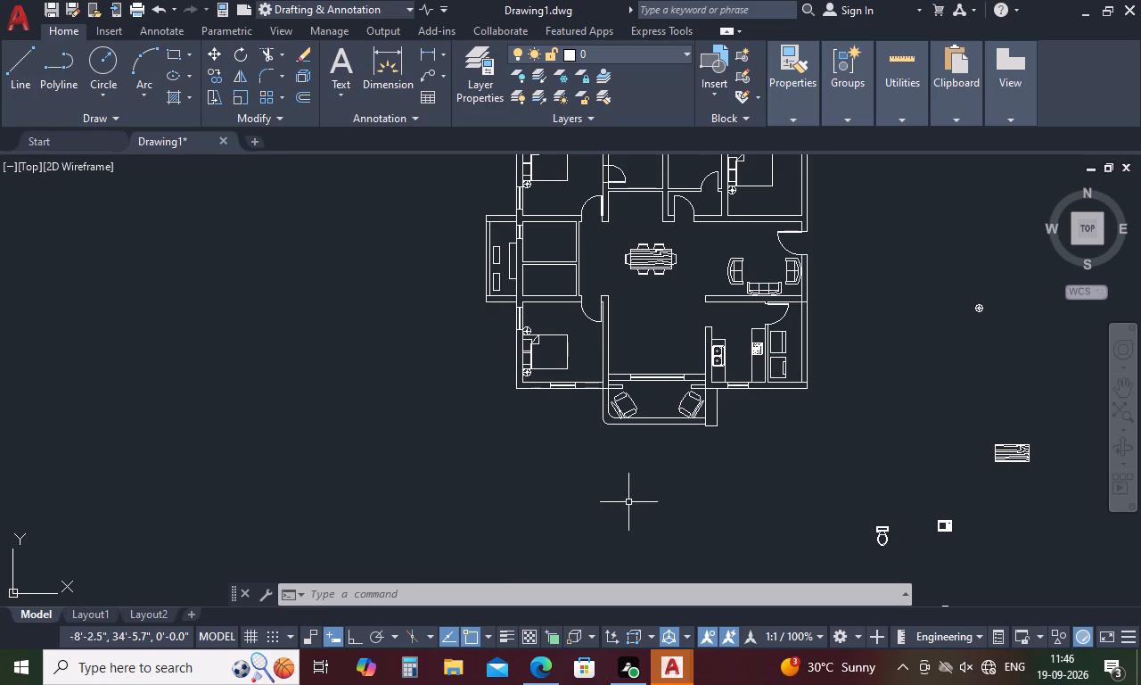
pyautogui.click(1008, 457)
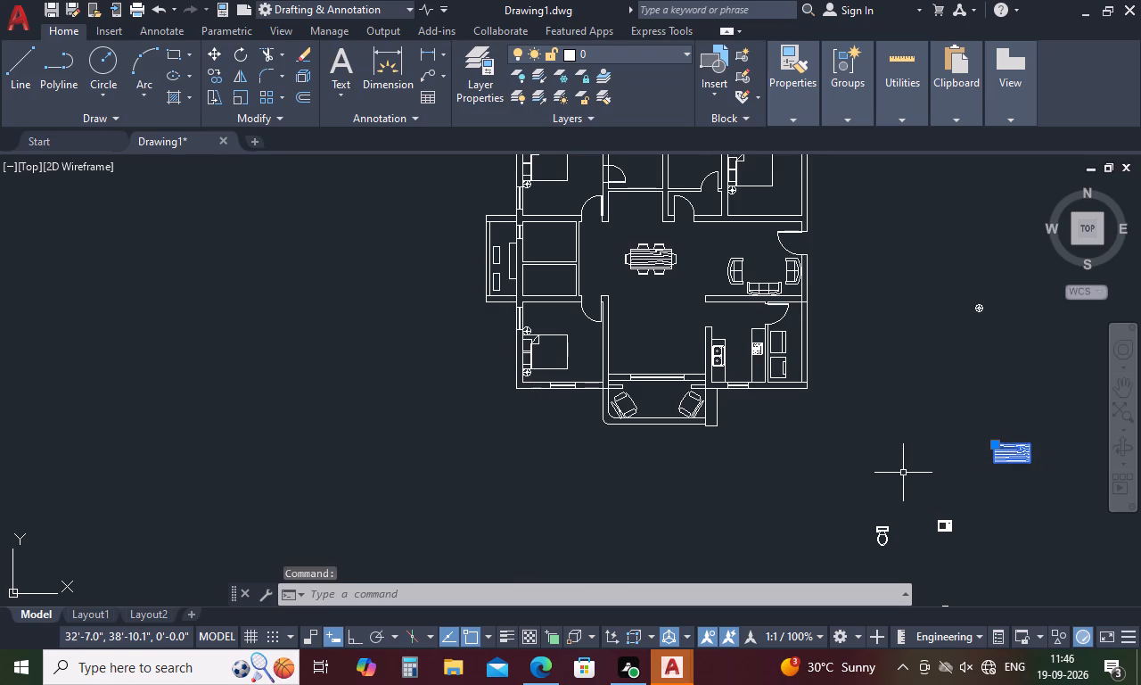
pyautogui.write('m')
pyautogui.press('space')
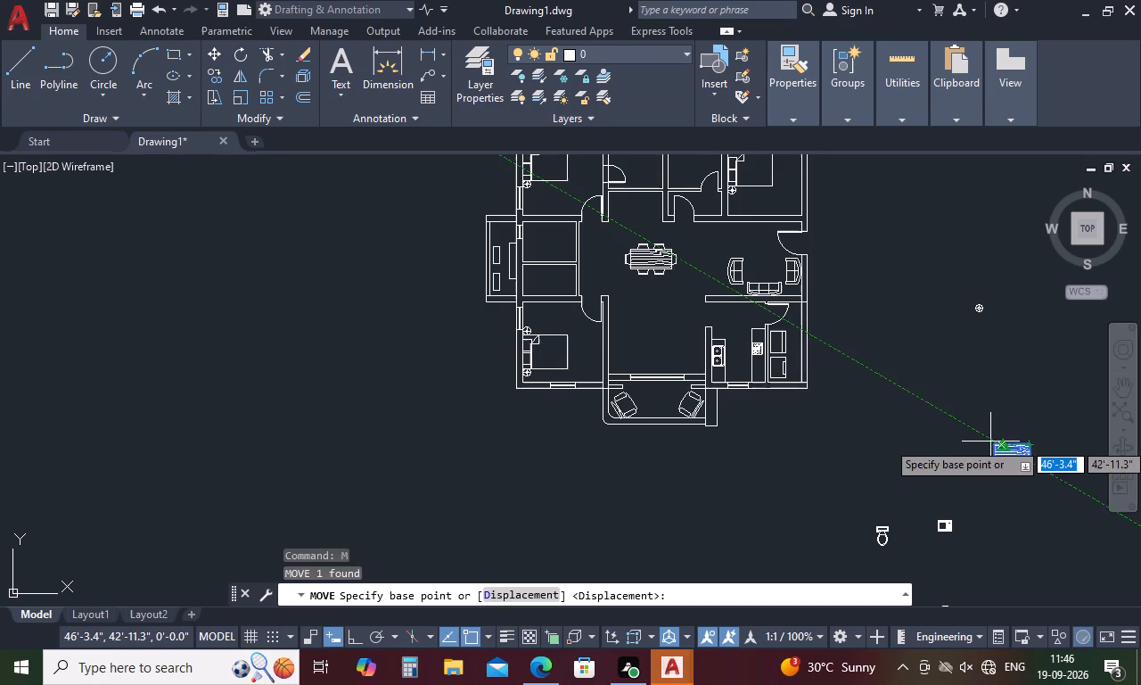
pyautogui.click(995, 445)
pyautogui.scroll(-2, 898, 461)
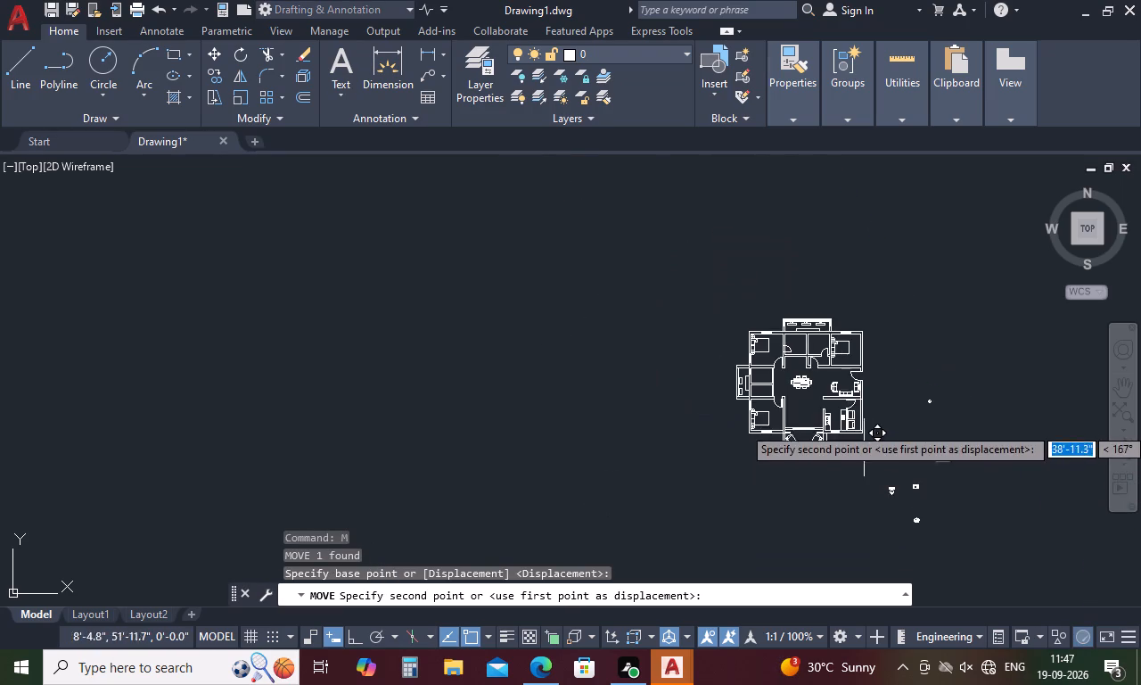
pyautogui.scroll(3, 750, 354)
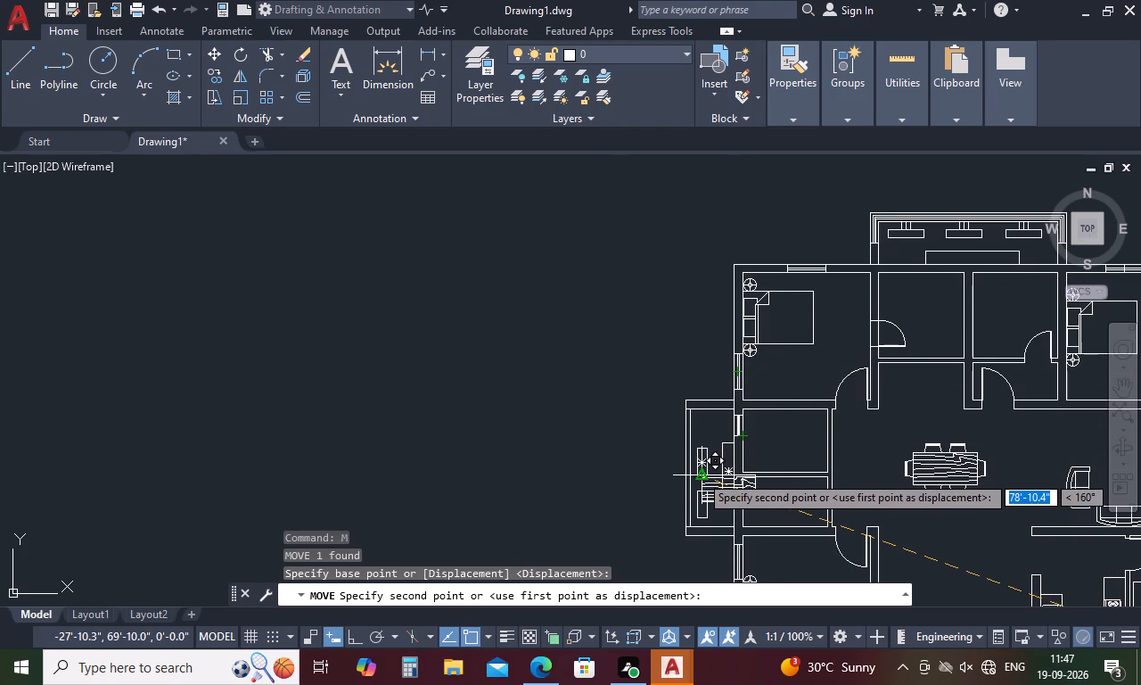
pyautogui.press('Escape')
# Erase the leftover microwave, round lamp and wood-grain table blocks lying outside the floor plan to the east and south-east.
pyautogui.scroll(-4, 629, 425)
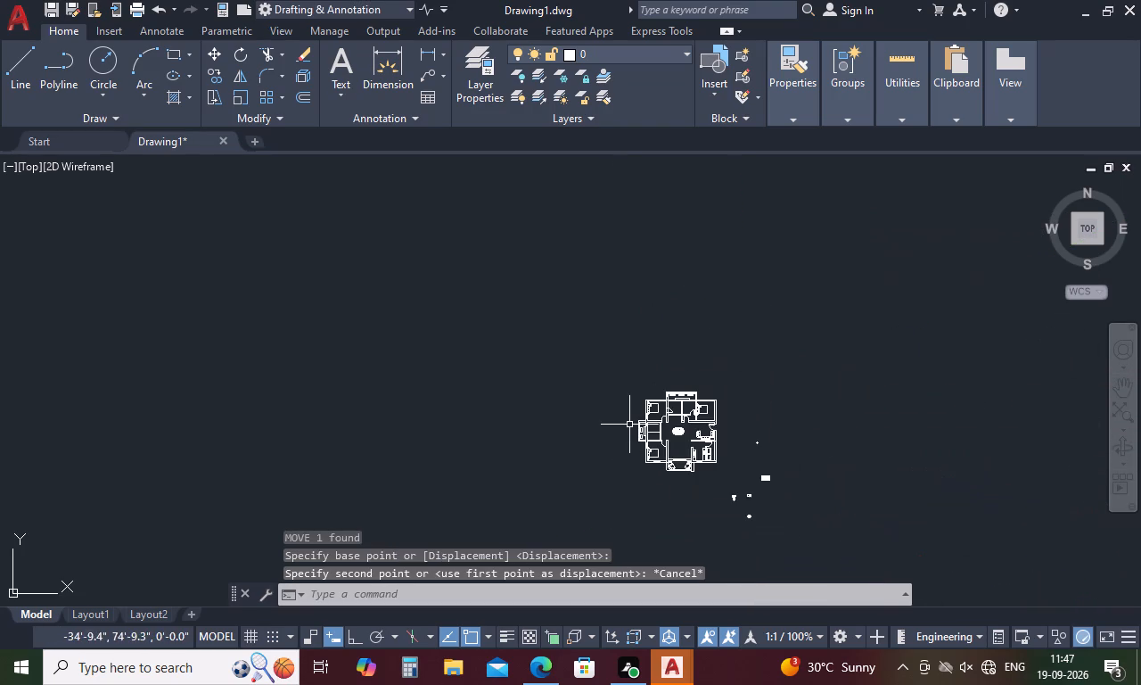
pyautogui.scroll(5, 752, 510)
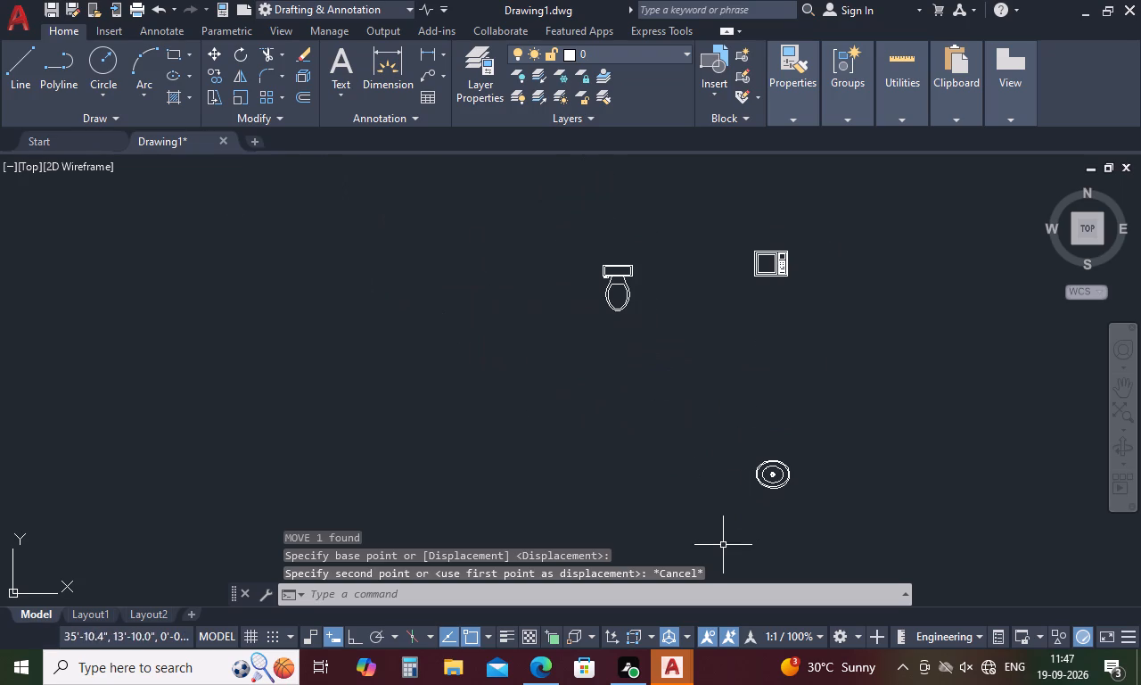
pyautogui.scroll(-2, 755, 499)
pyautogui.click(766, 408)
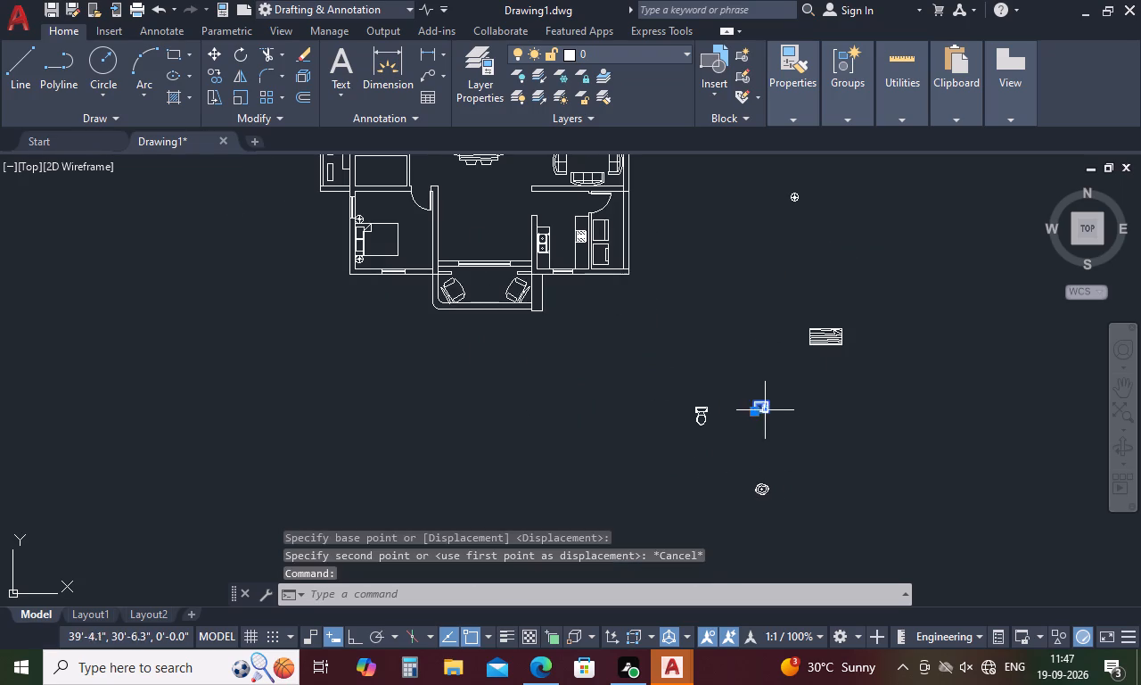
pyautogui.press('Delete')
pyautogui.click(794, 198)
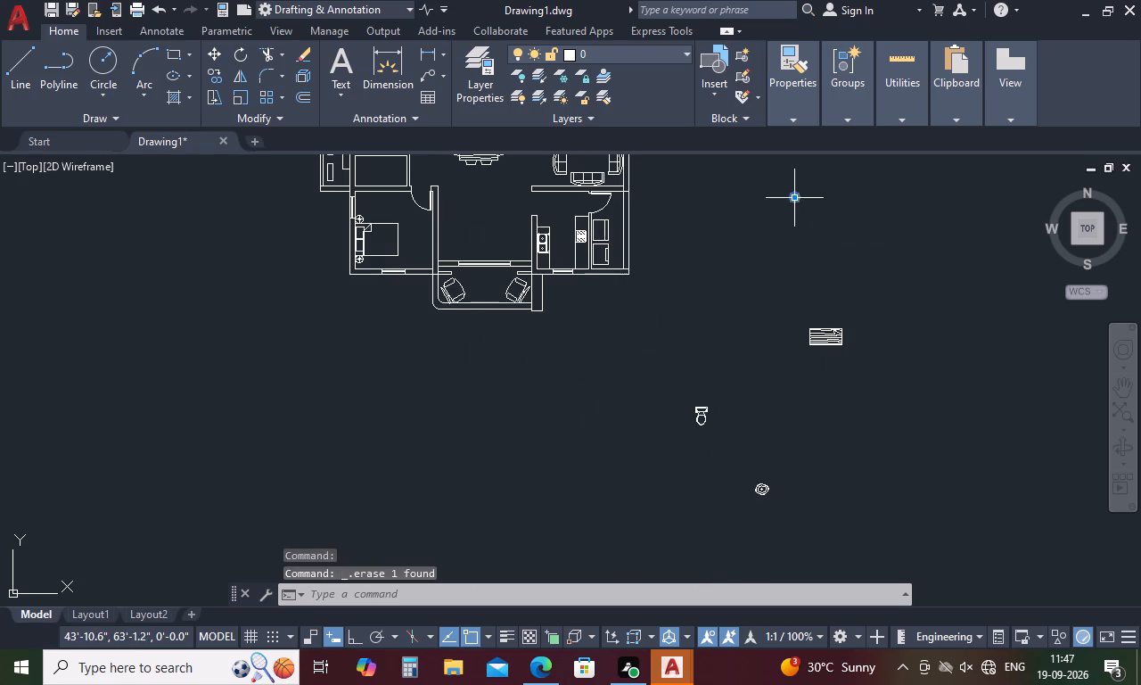
pyautogui.press('Delete')
pyautogui.click(822, 340)
pyautogui.press('Delete')
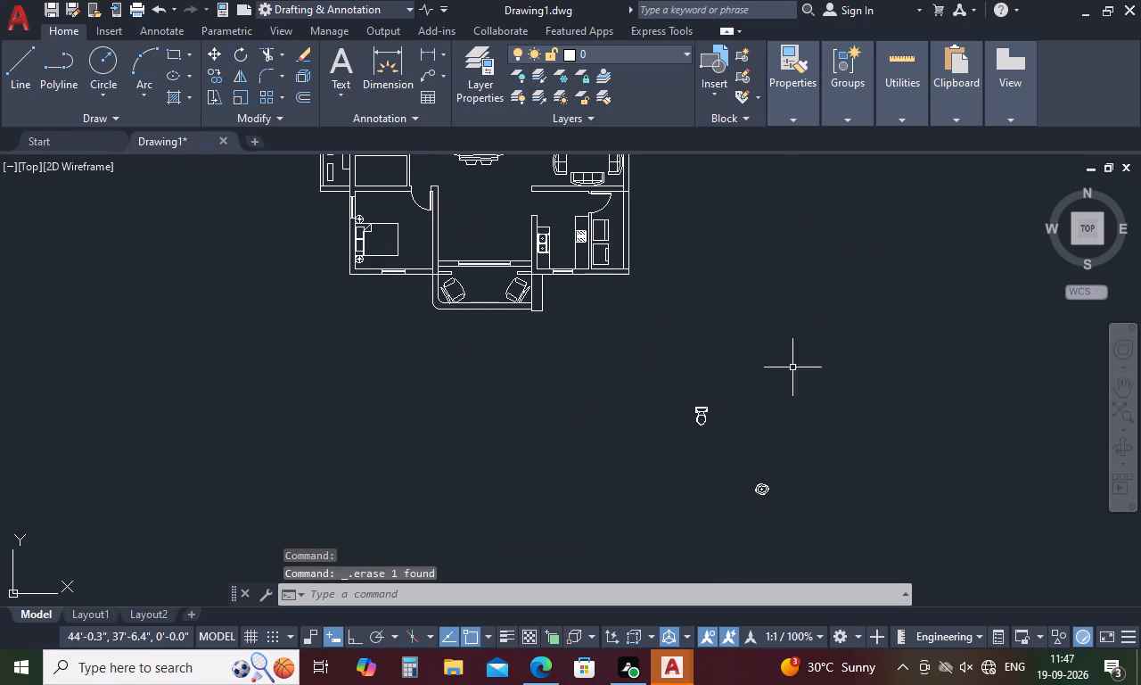
# Move the toilet block from outside the plan's south-east side into the upper west bathroom, against its north wall.
pyautogui.scroll(3, 706, 410)
pyautogui.click(695, 411)
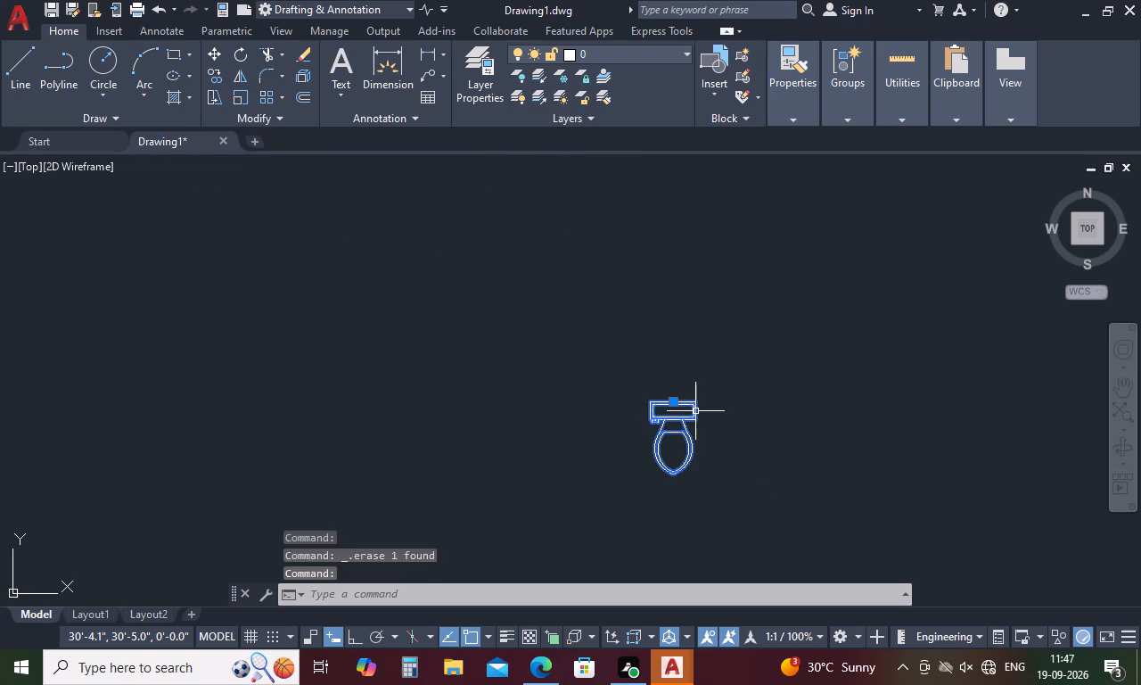
pyautogui.write('m')
pyautogui.press('space')
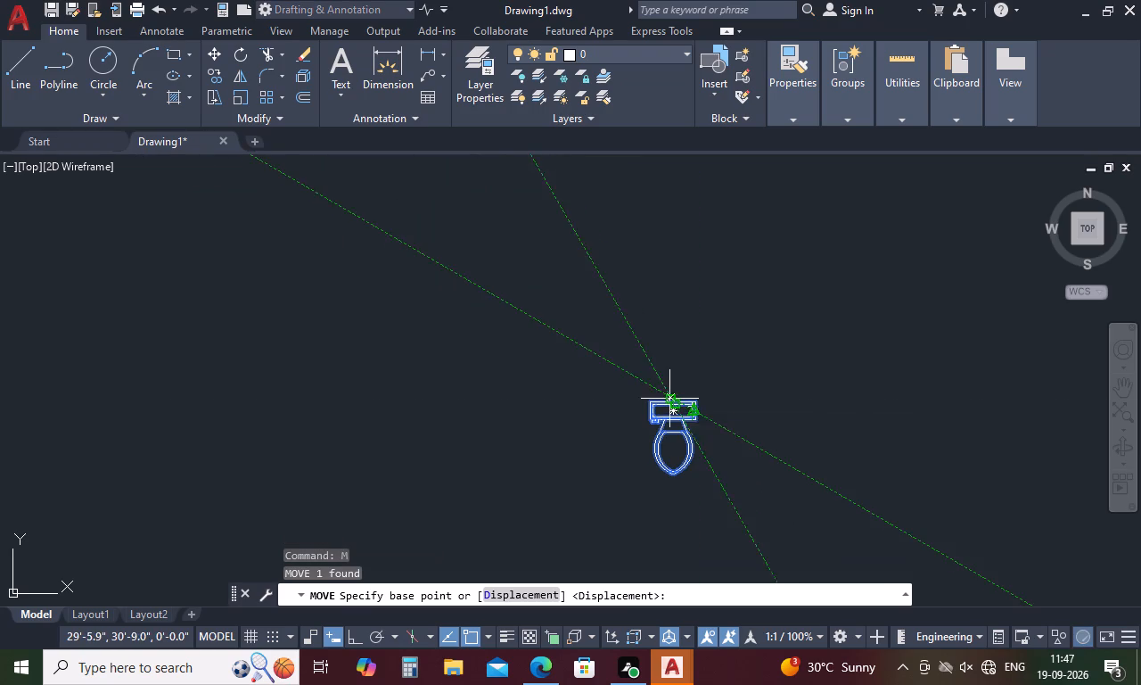
pyautogui.click(672, 409)
pyautogui.scroll(-4, 676, 409)
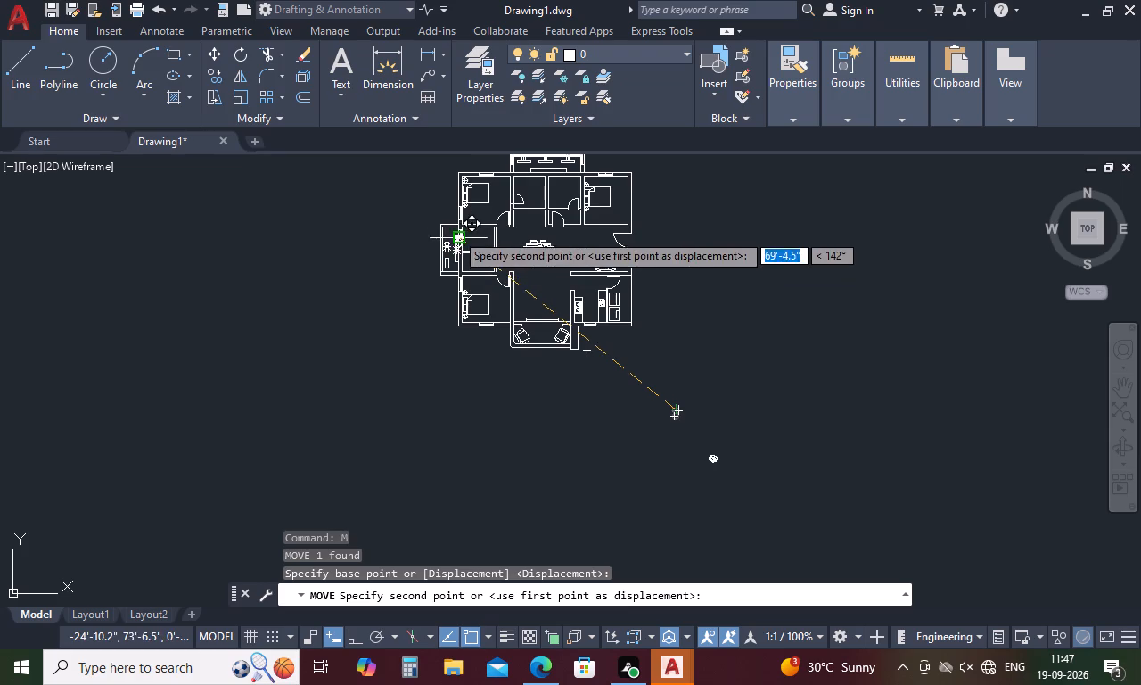
pyautogui.scroll(3, 462, 227)
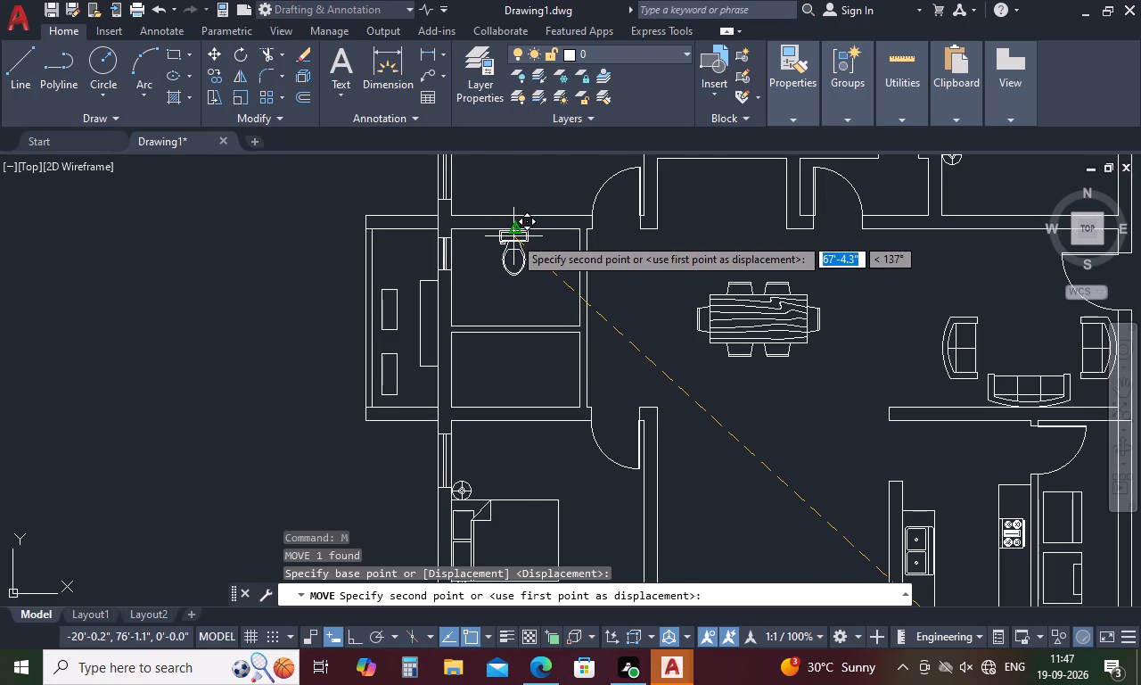
pyautogui.click(513, 236)
# Move the toilet about 4" south so its tank sits against the inner face of the bathroom's north wall.
pyautogui.click(523, 261)
pyautogui.rightClick(523, 261)
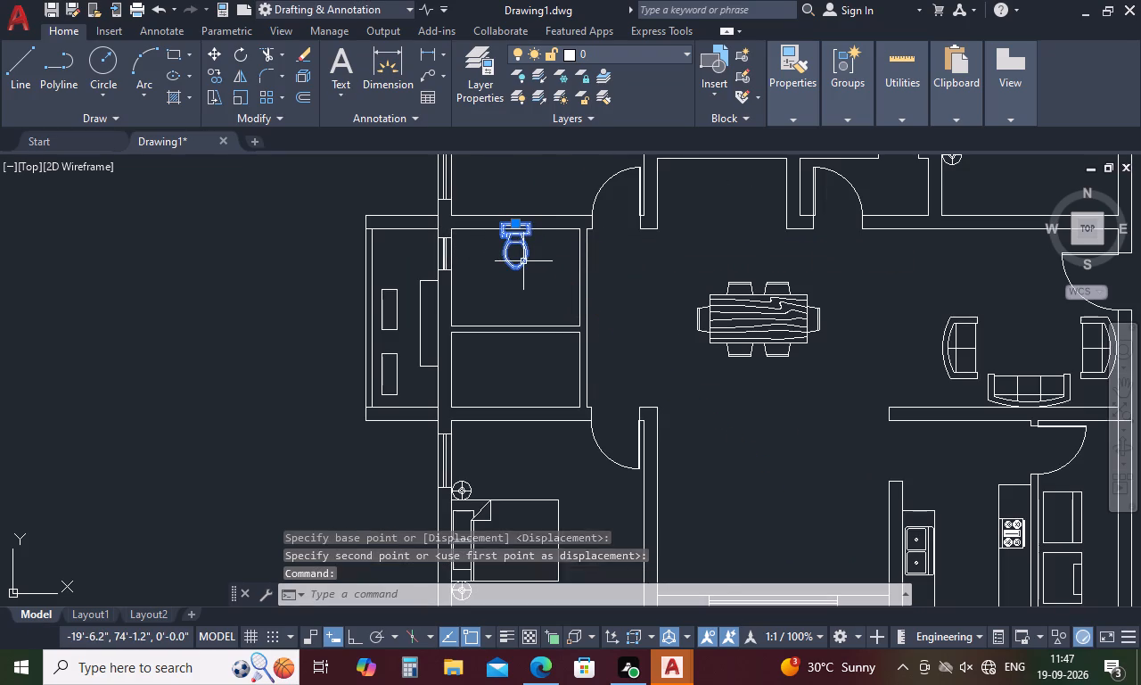
pyautogui.click(585, 352)
pyautogui.click(520, 270)
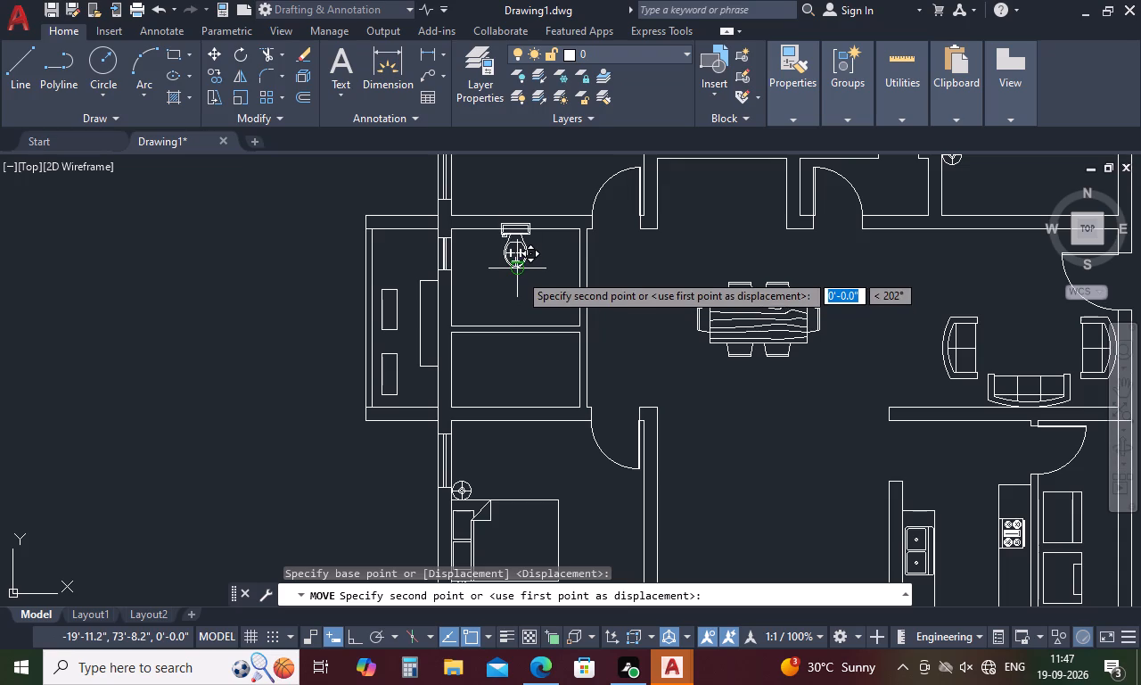
pyautogui.click(519, 277)
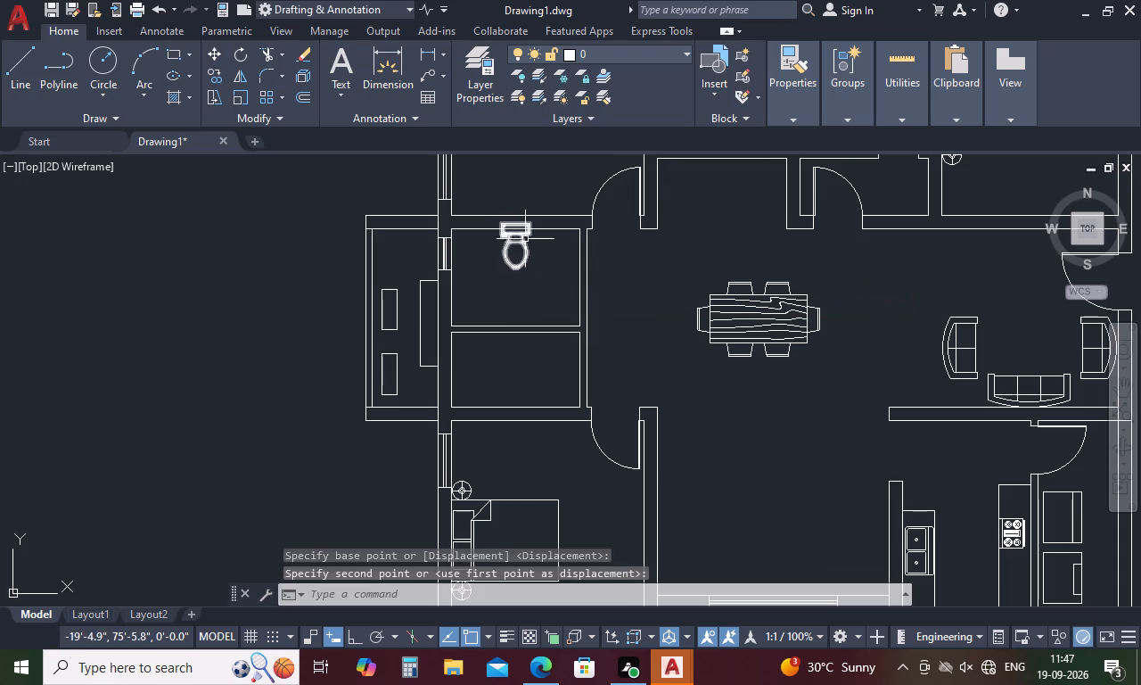
pyautogui.click(528, 235)
pyautogui.rightClick(528, 235)
pyautogui.click(581, 336)
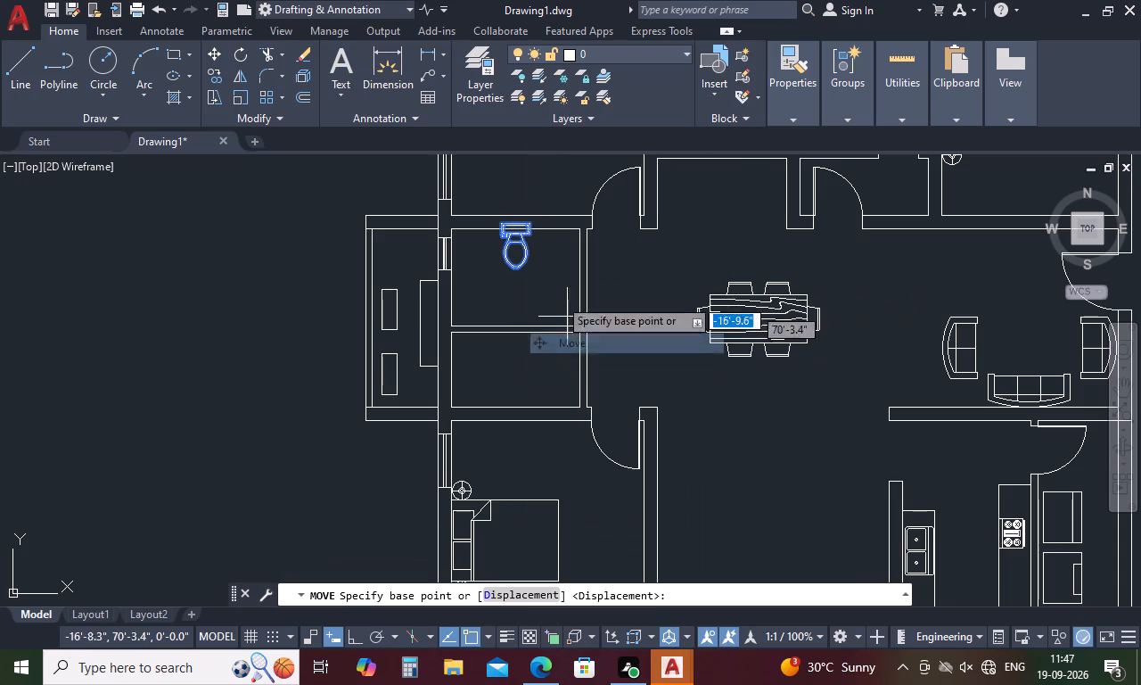
pyautogui.scroll(4, 518, 223)
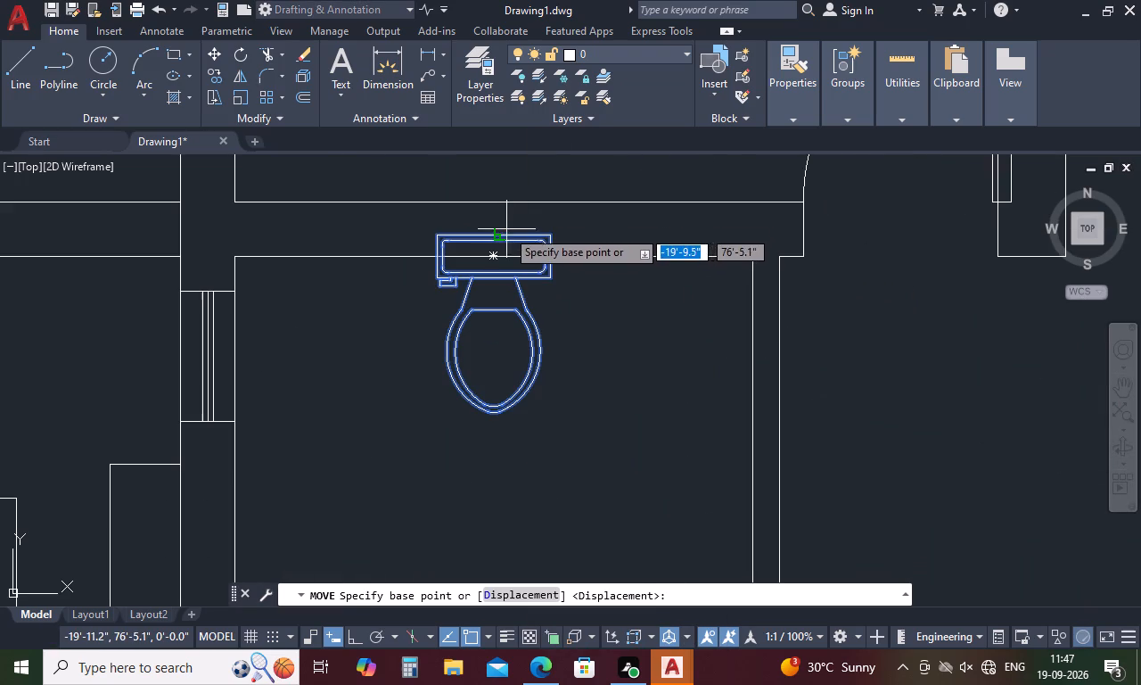
pyautogui.click(504, 234)
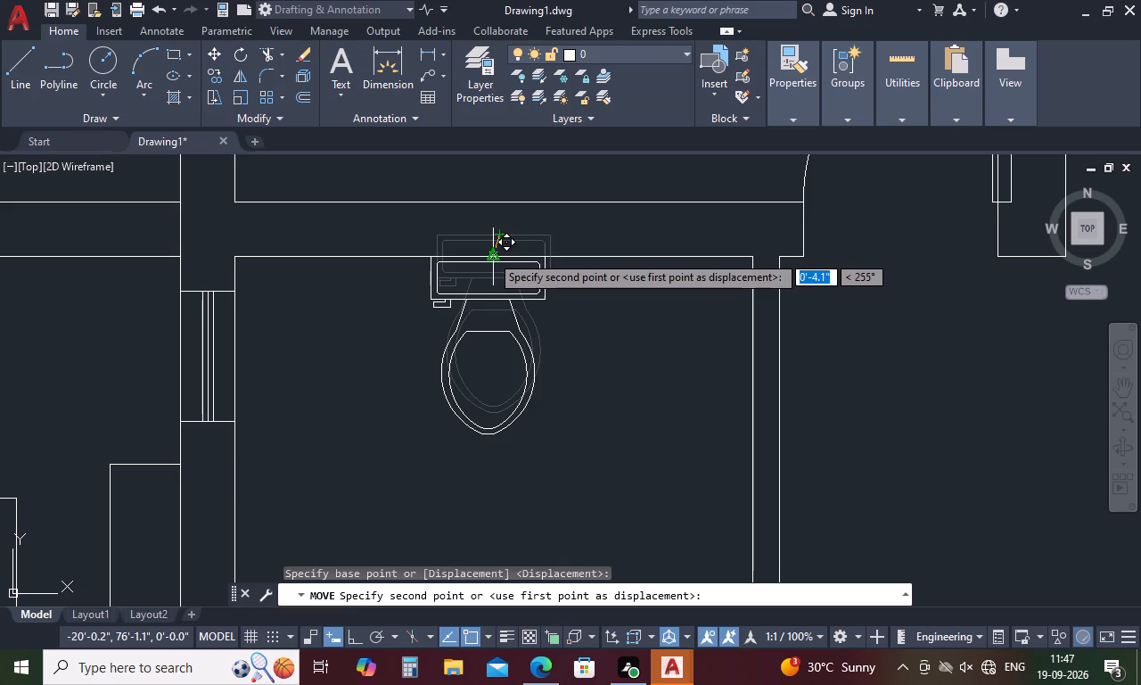
pyautogui.click(490, 254)
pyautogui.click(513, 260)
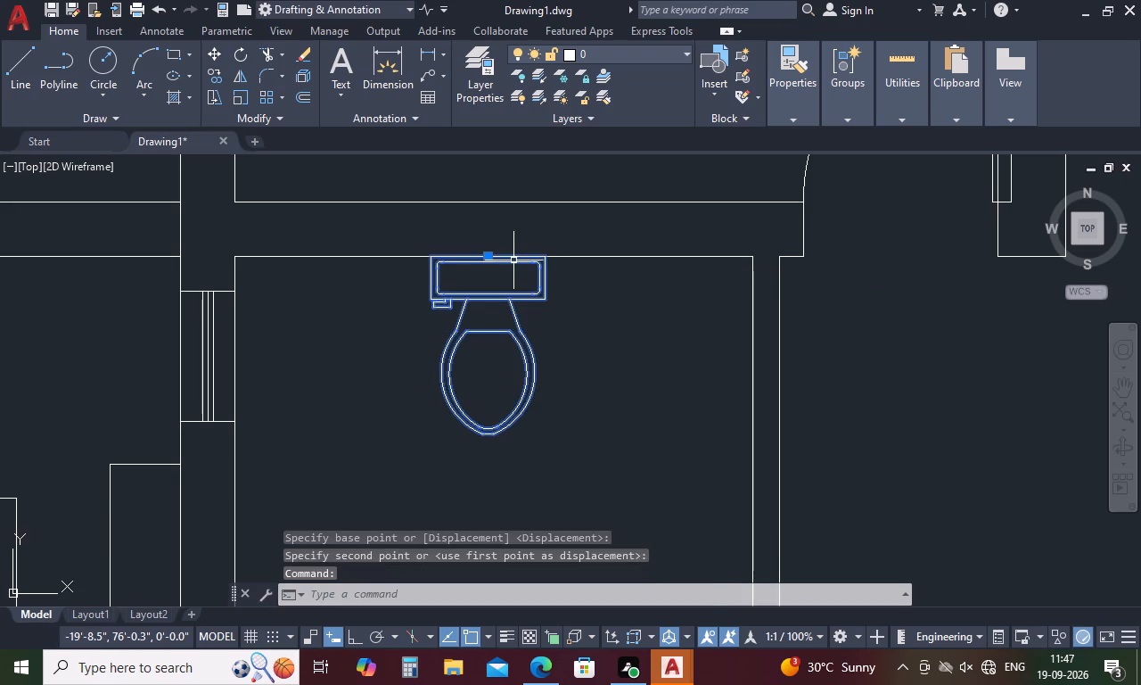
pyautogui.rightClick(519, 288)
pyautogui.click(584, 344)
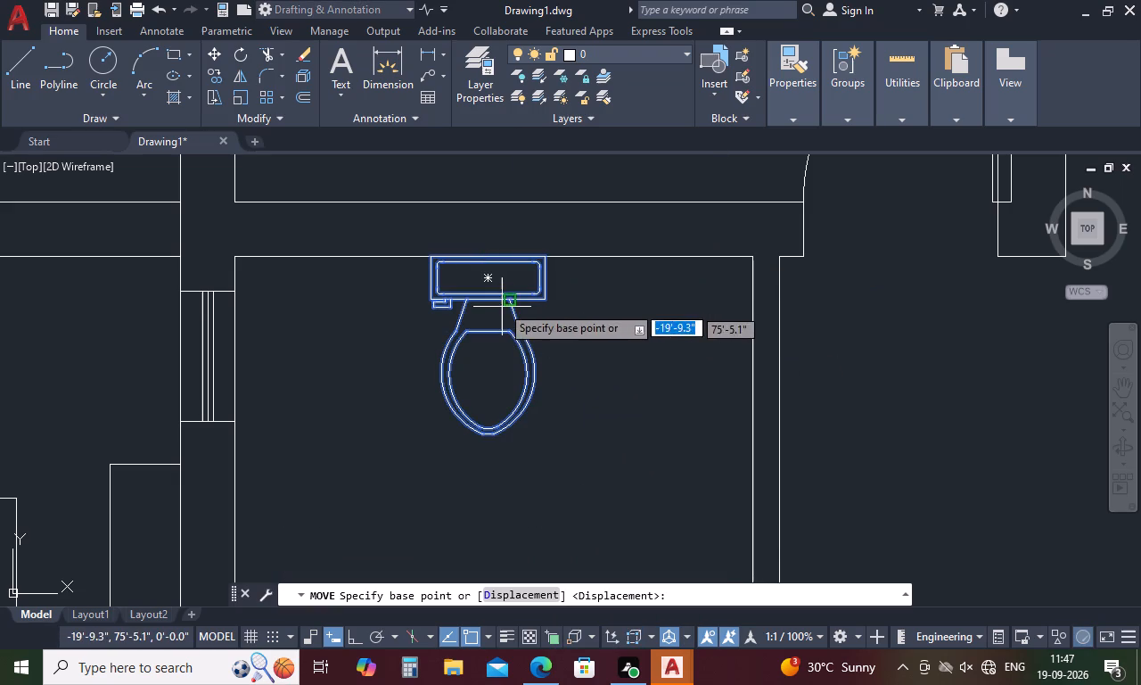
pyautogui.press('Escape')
# Copy the toilet into both northern bathrooms, placing each copy near the north wall at the same height.
pyautogui.click(528, 344)
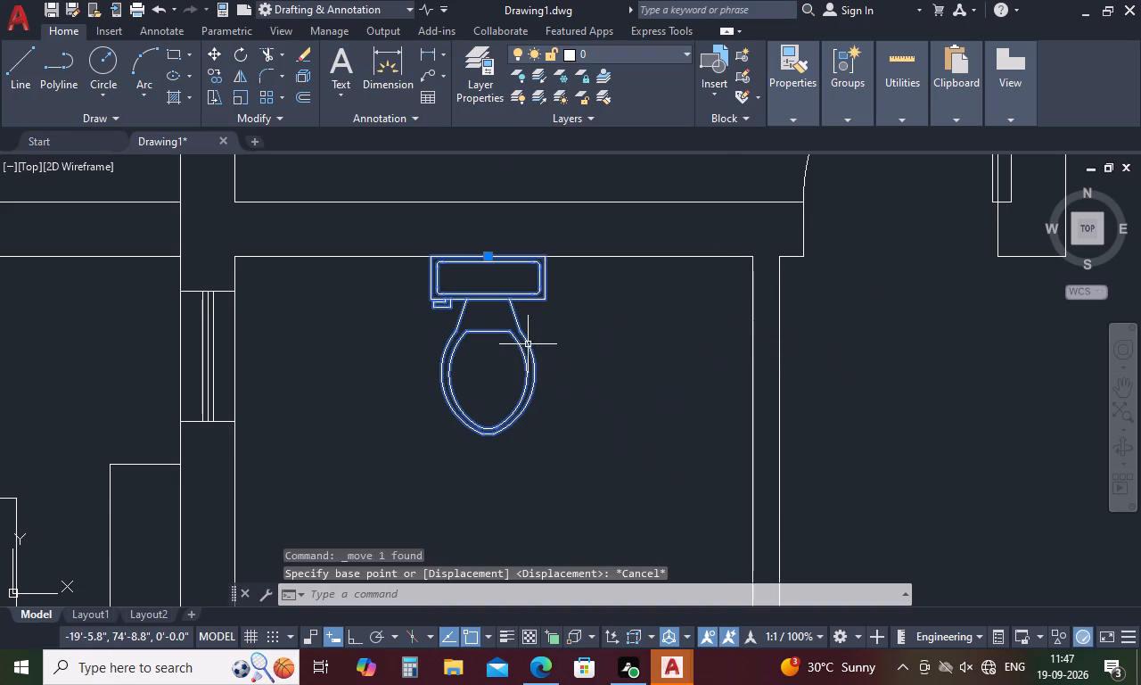
pyautogui.rightClick(528, 344)
pyautogui.click(609, 359)
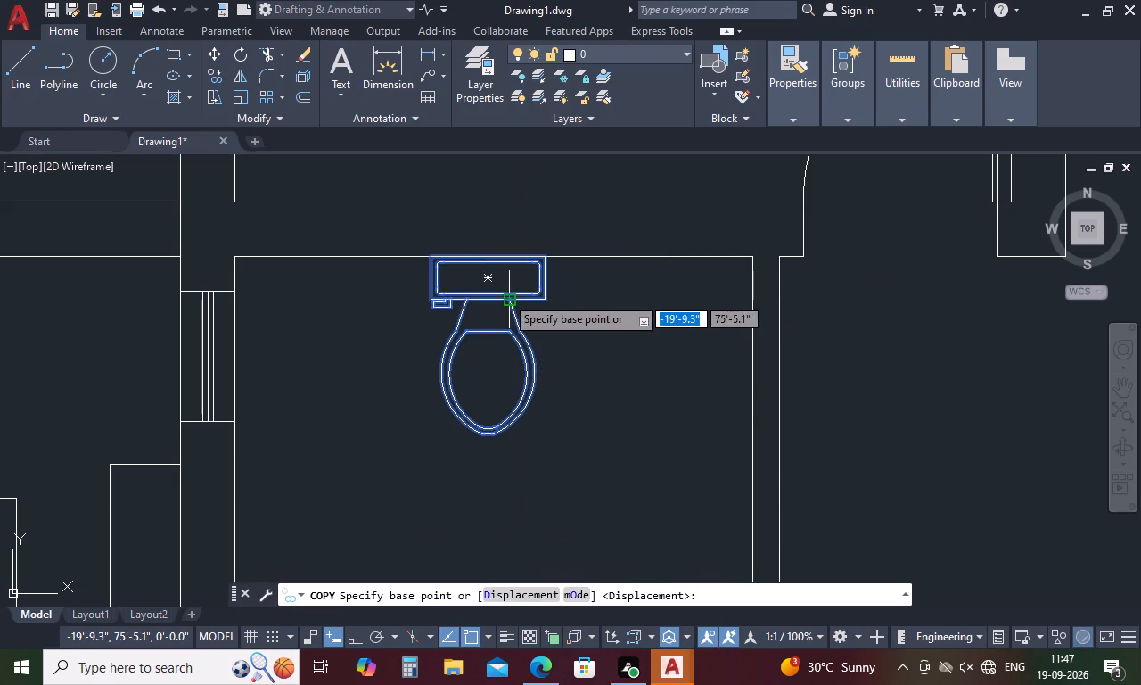
pyautogui.click(505, 296)
pyautogui.scroll(-4, 490, 383)
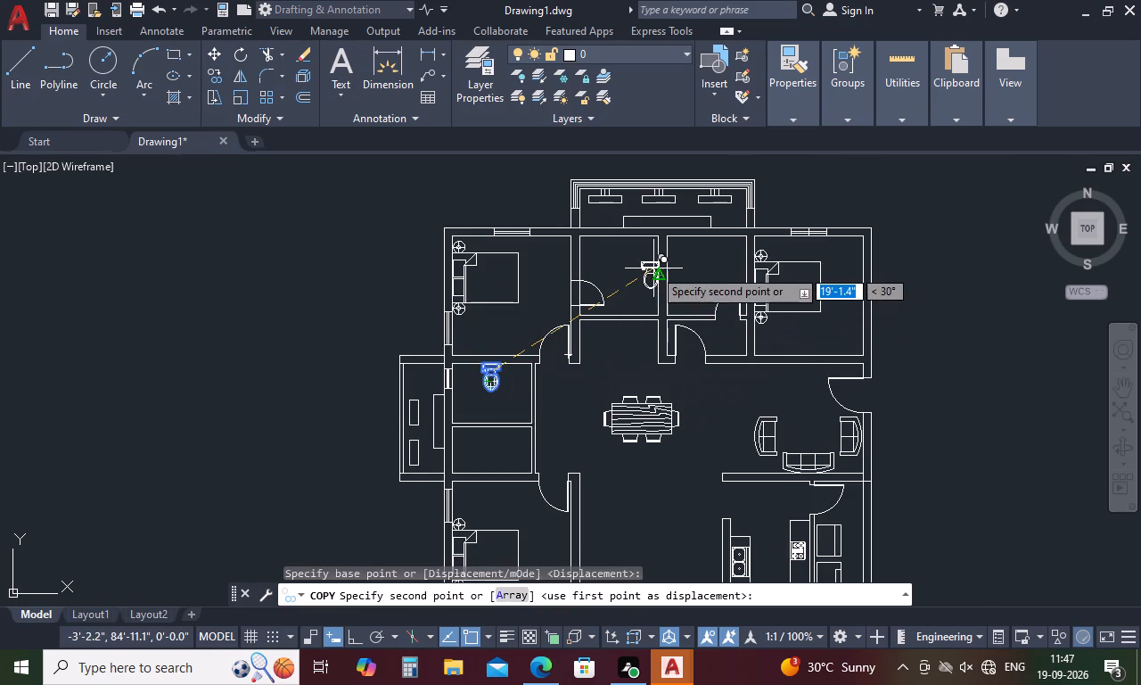
pyautogui.scroll(3, 598, 235)
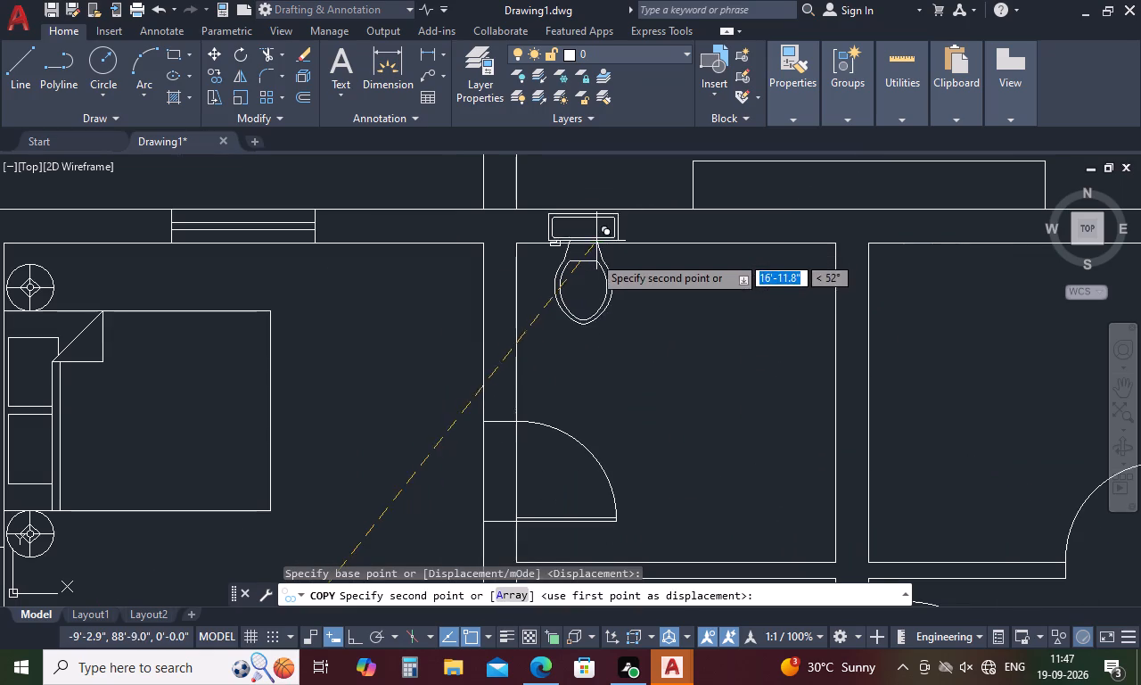
pyautogui.click(596, 273)
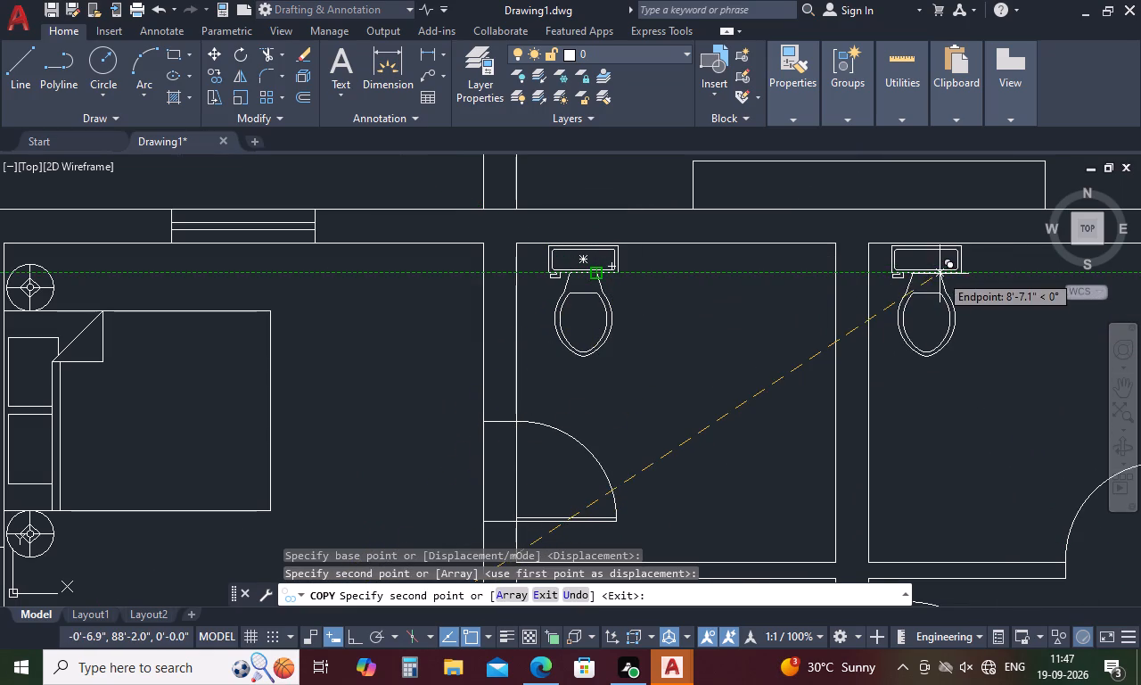
pyautogui.click(940, 274)
pyautogui.press('space')
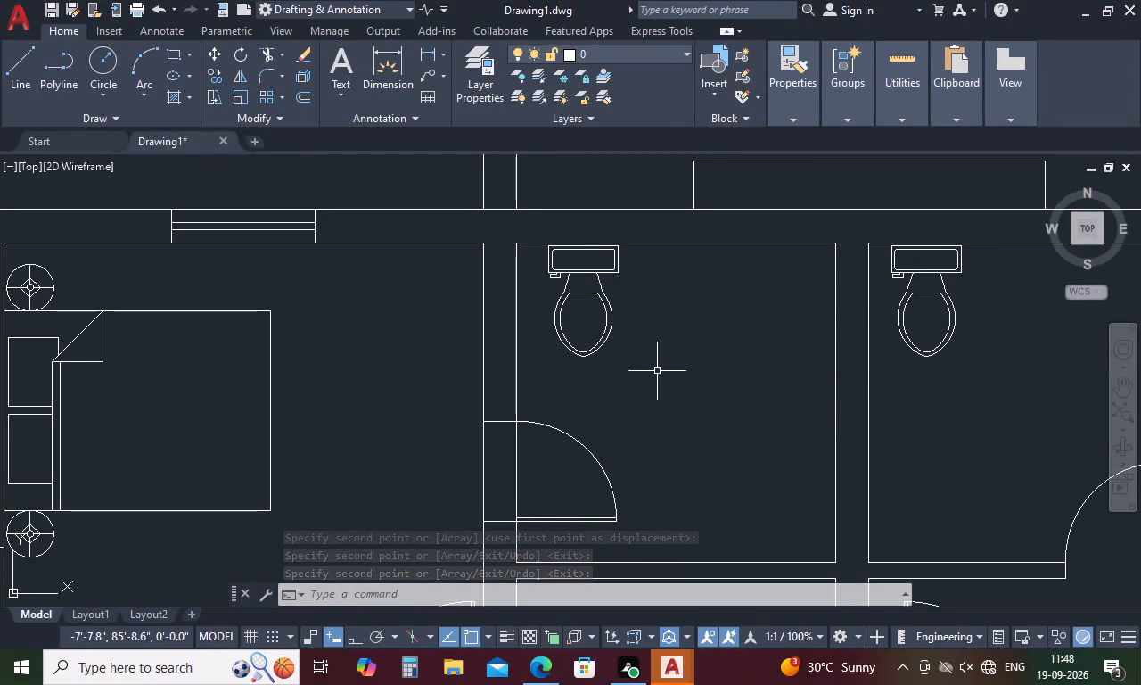
# Move the oval washbasin block from outside the plan into the south-east corner of the northern bathroom on the west side.
pyautogui.scroll(-4, 657, 371)
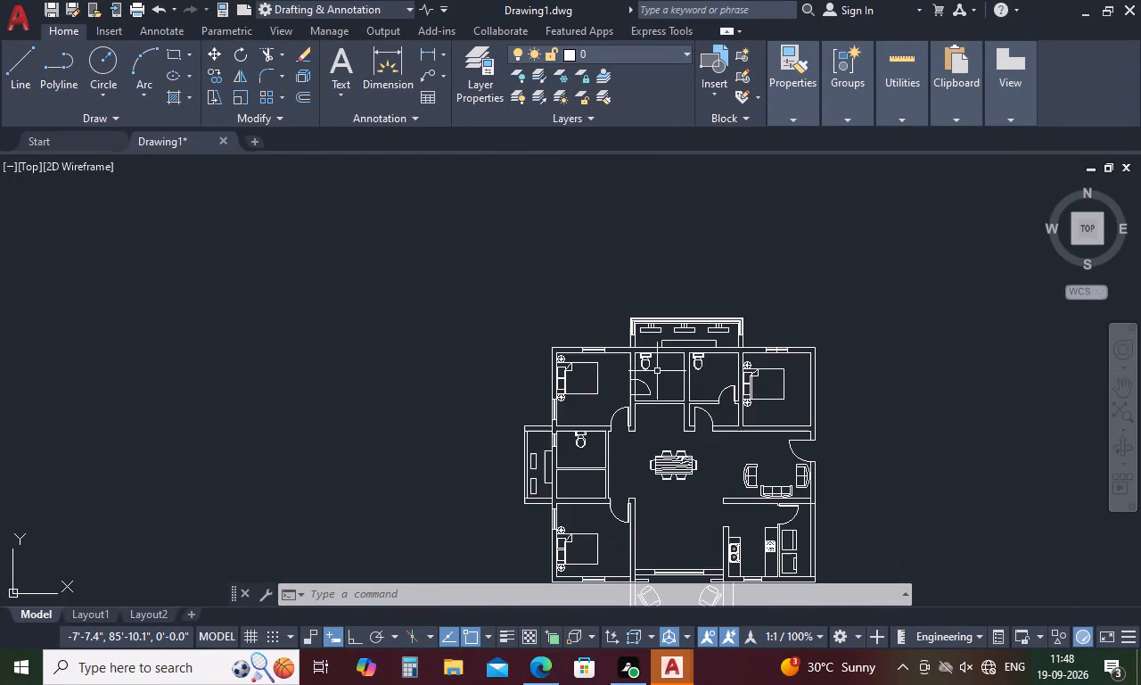
pyautogui.scroll(-2, 657, 371)
pyautogui.scroll(4, 765, 558)
pyautogui.click(750, 407)
pyautogui.rightClick(750, 407)
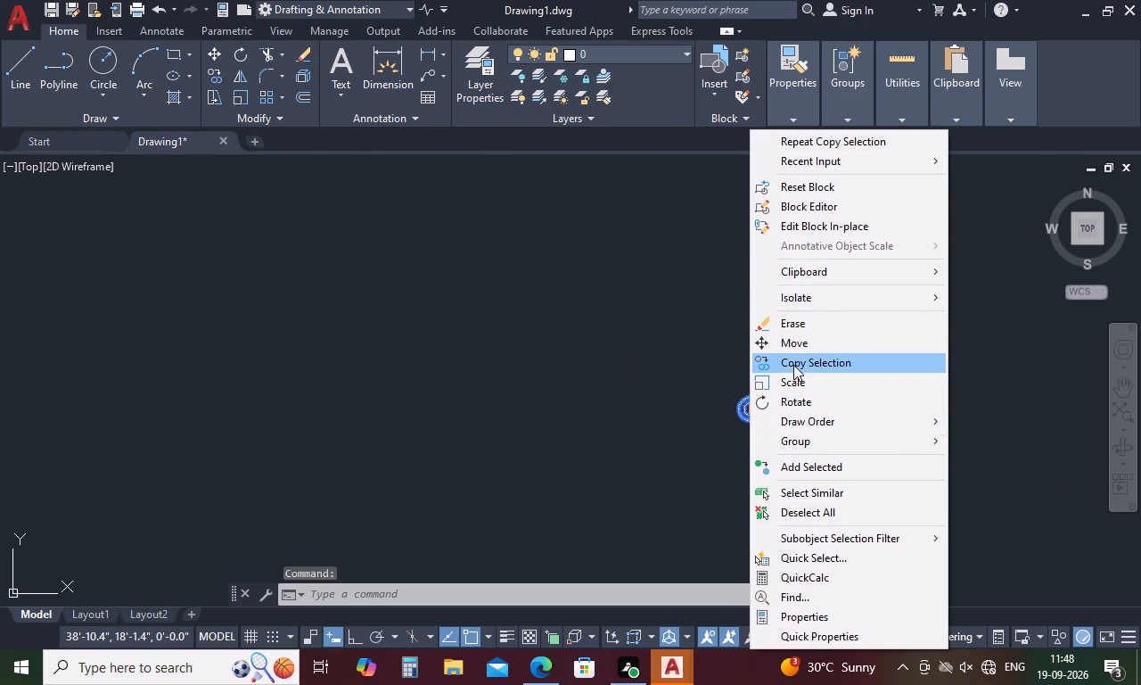
pyautogui.click(794, 347)
pyautogui.click(752, 416)
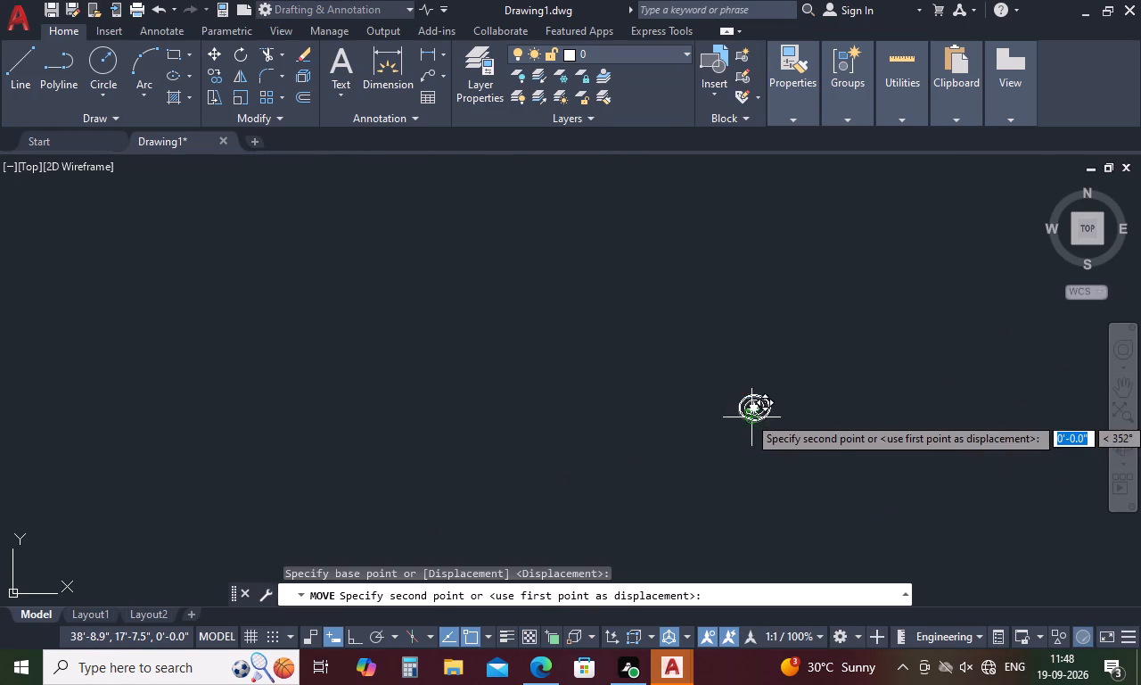
pyautogui.scroll(-4, 752, 416)
pyautogui.scroll(-1, 626, 270)
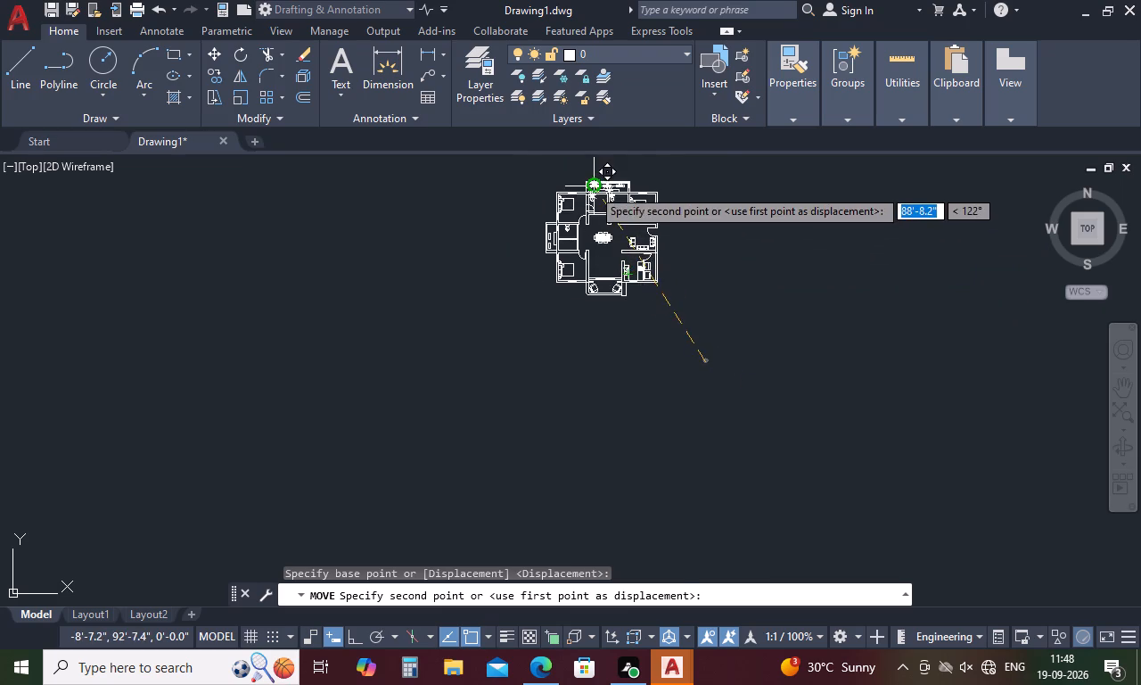
pyautogui.scroll(8, 592, 188)
pyautogui.scroll(-2, 668, 379)
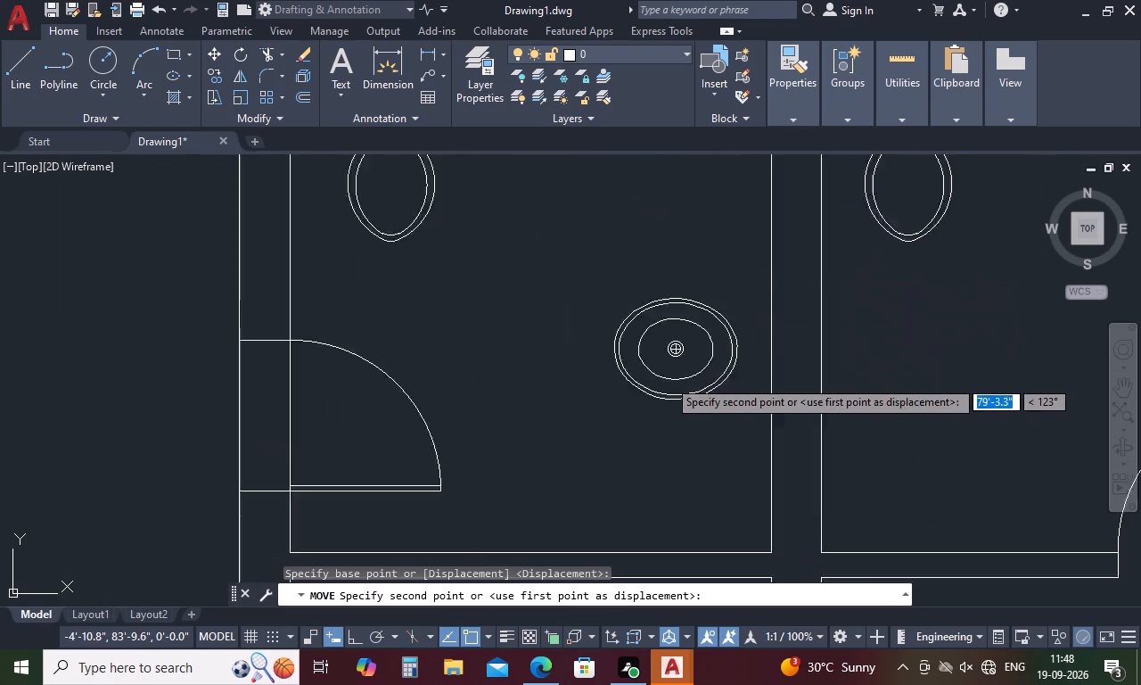
pyautogui.scroll(-1, 668, 379)
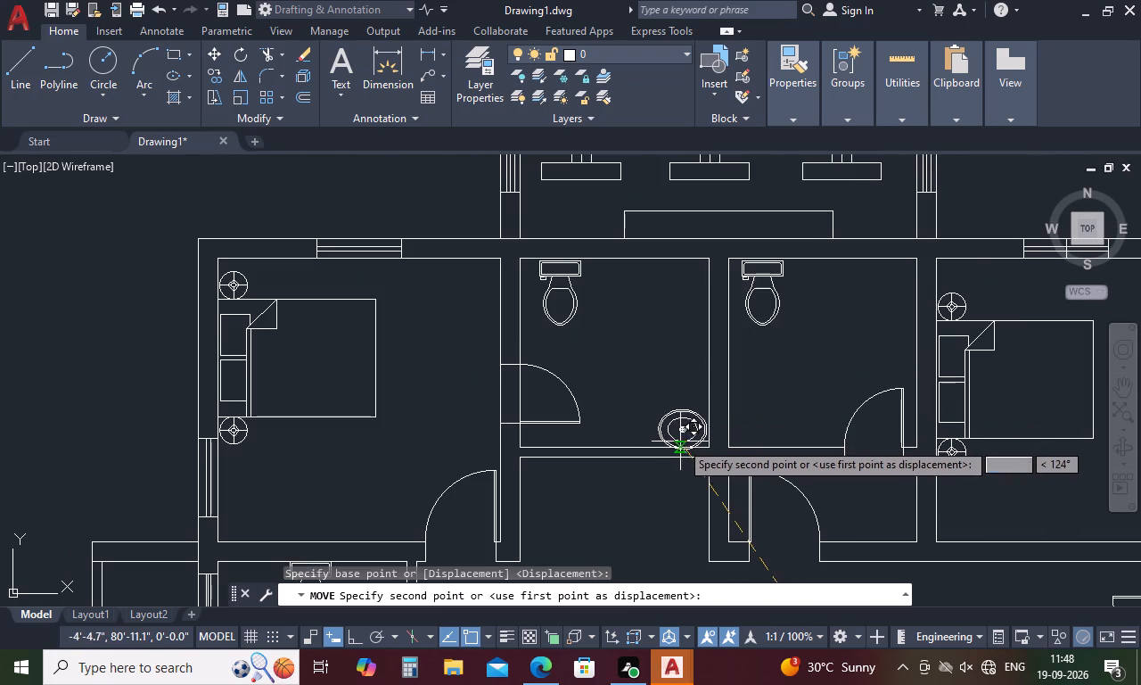
pyautogui.click(681, 435)
# Copy the washbasin to the south-west corners of the adjacent northern bathroom and the upper west bathroom.
pyautogui.click(682, 425)
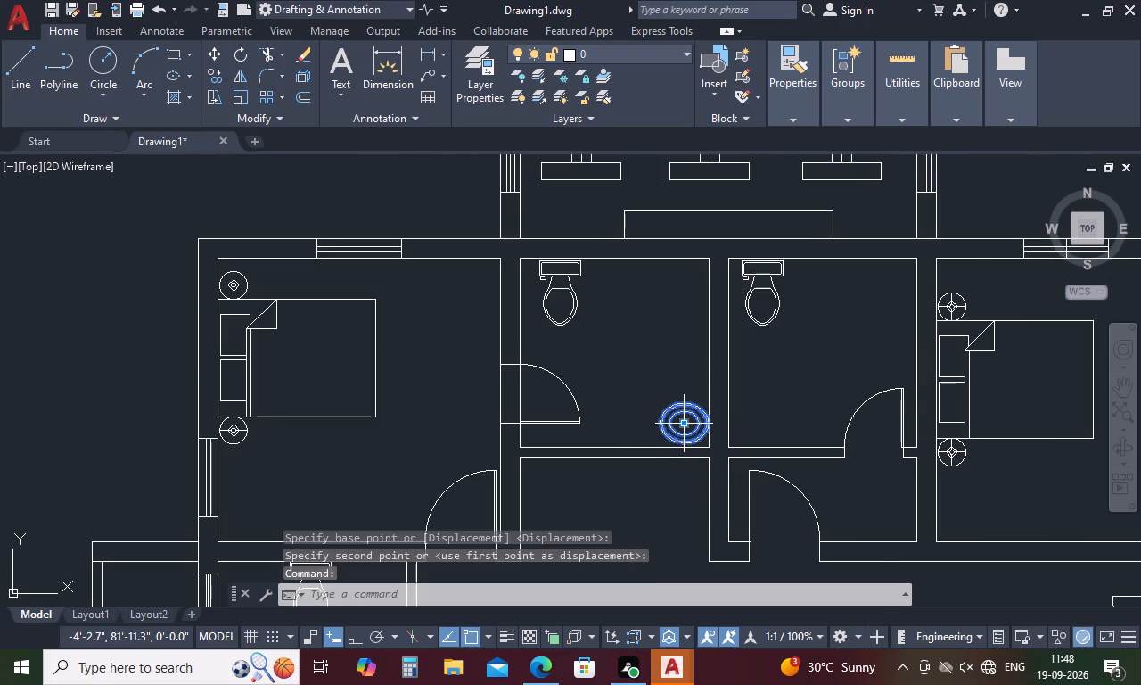
pyautogui.rightClick(682, 425)
pyautogui.click(718, 366)
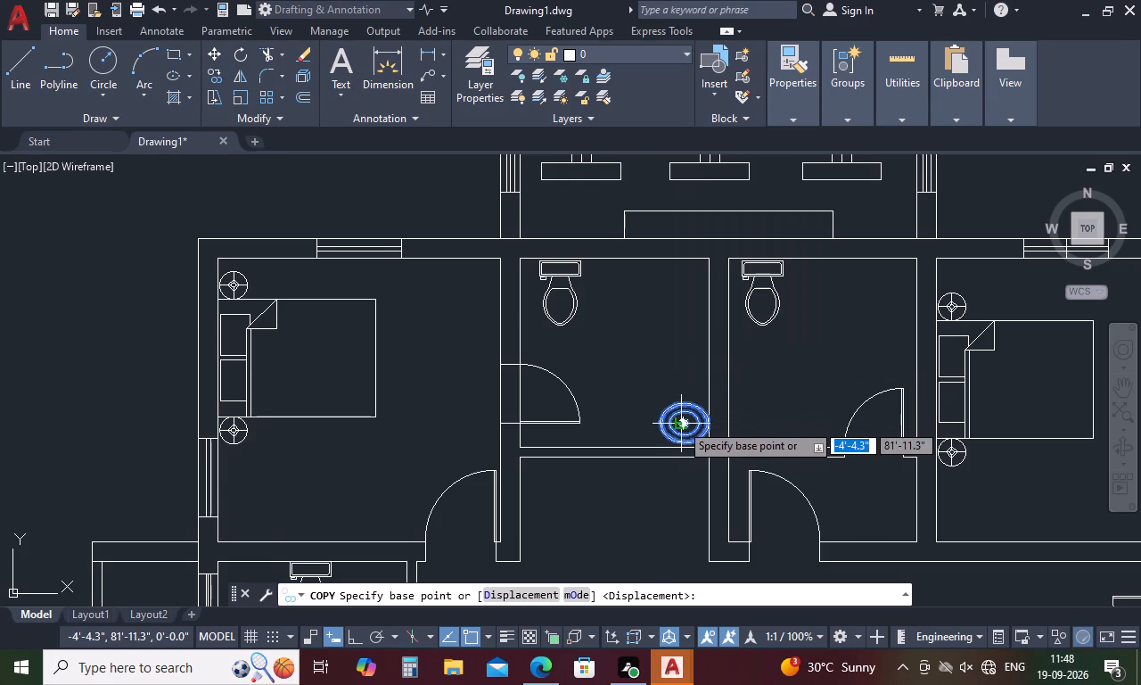
pyautogui.click(680, 423)
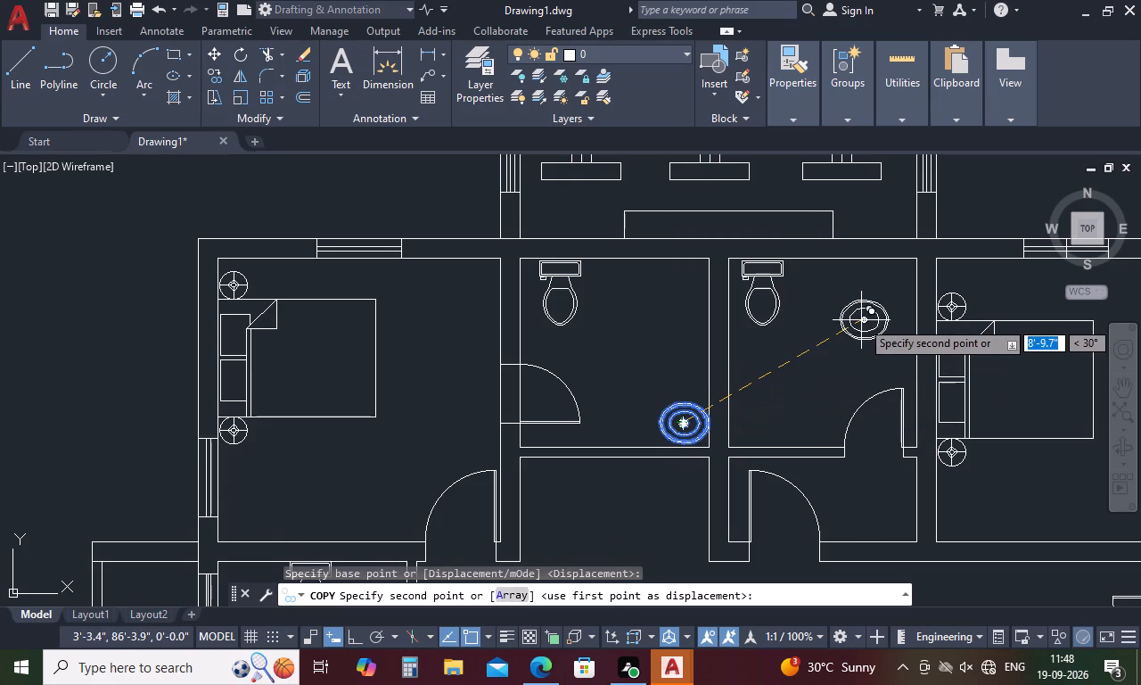
pyautogui.click(751, 427)
pyautogui.click(754, 427)
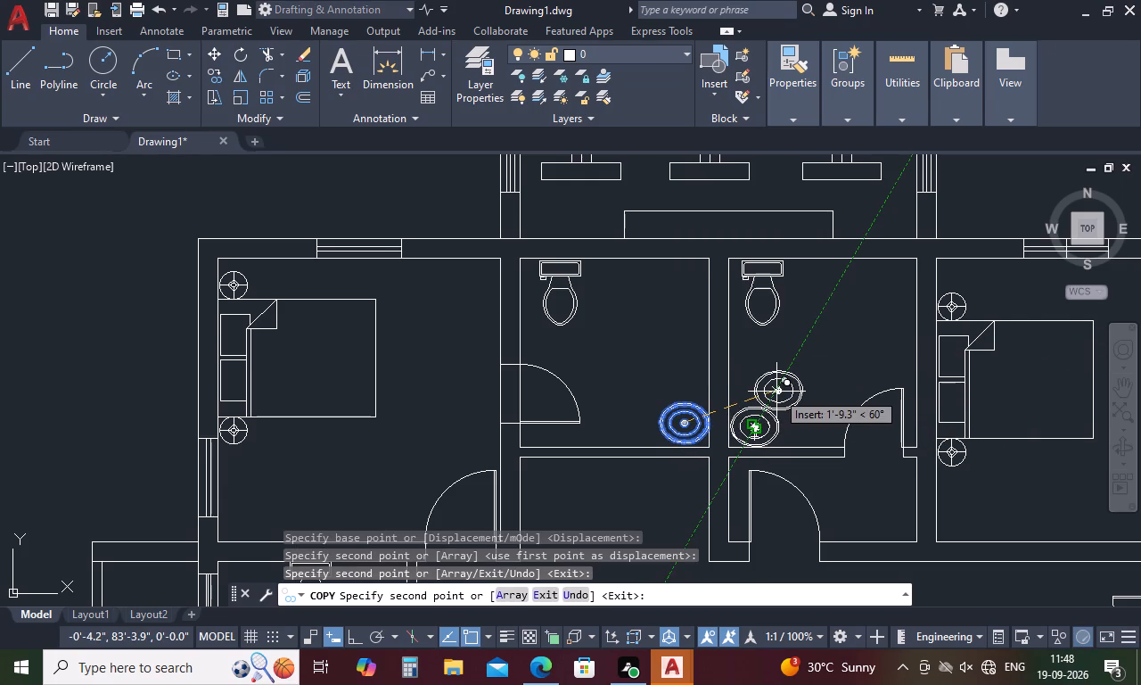
pyautogui.scroll(-4, 776, 392)
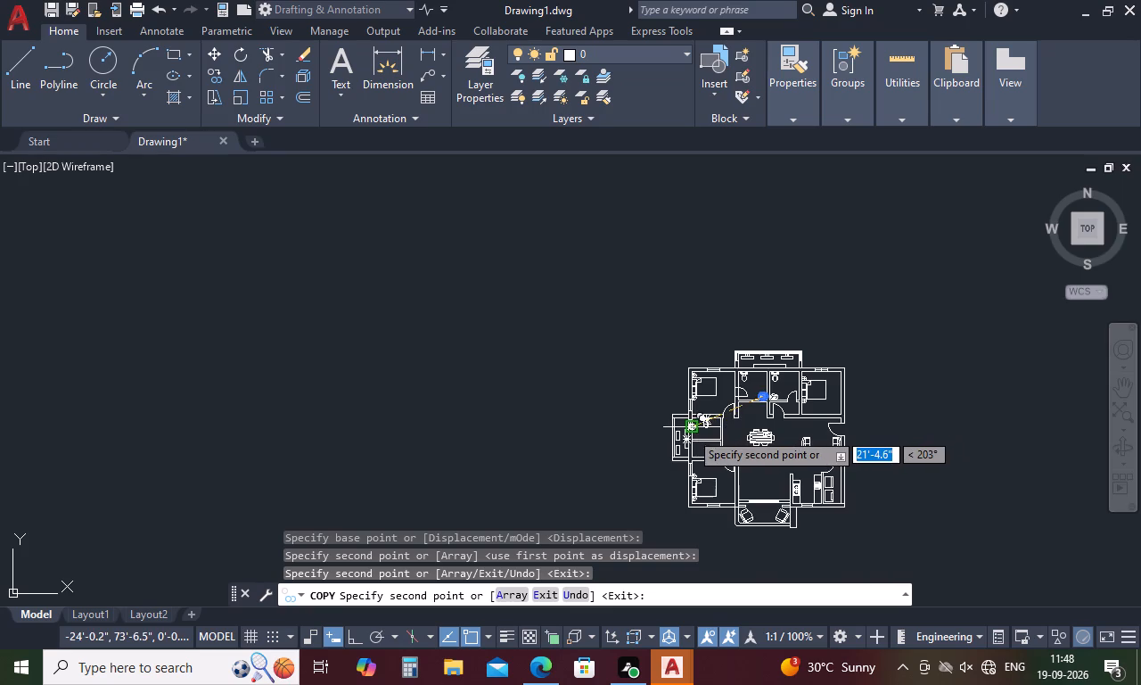
pyautogui.scroll(4, 690, 432)
pyautogui.click(701, 460)
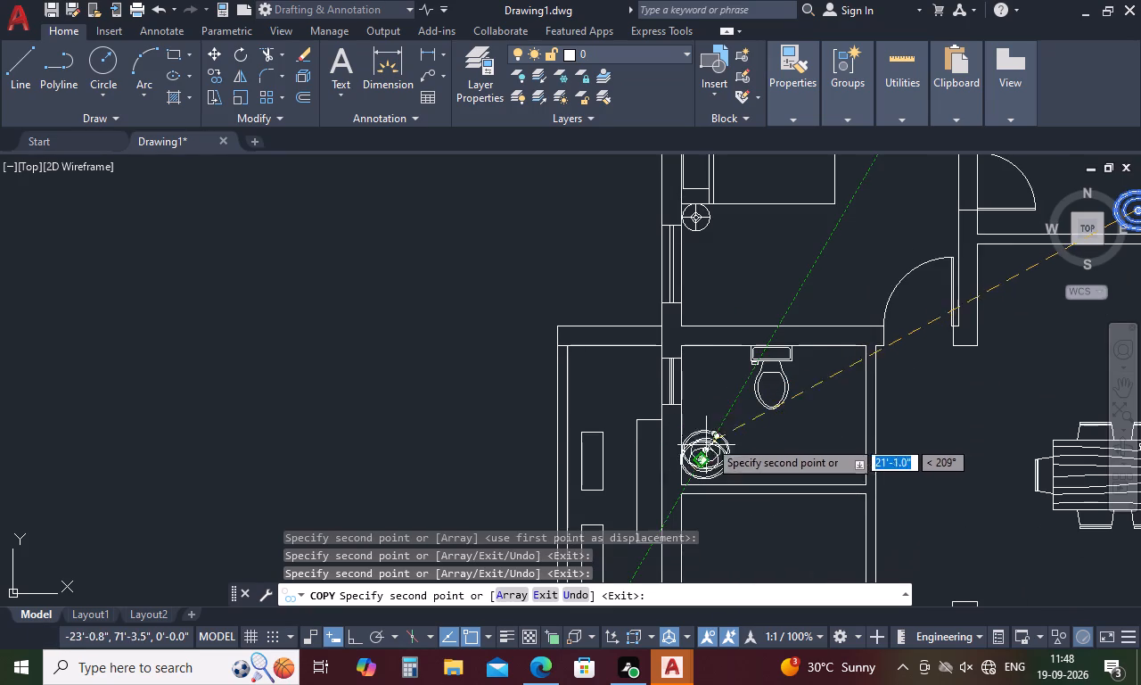
pyautogui.press('Escape')
# Draw two crossing diagonal lines between opposite corners of the long rectangle against the house wall in the north balcony.
pyautogui.scroll(-4, 600, 341)
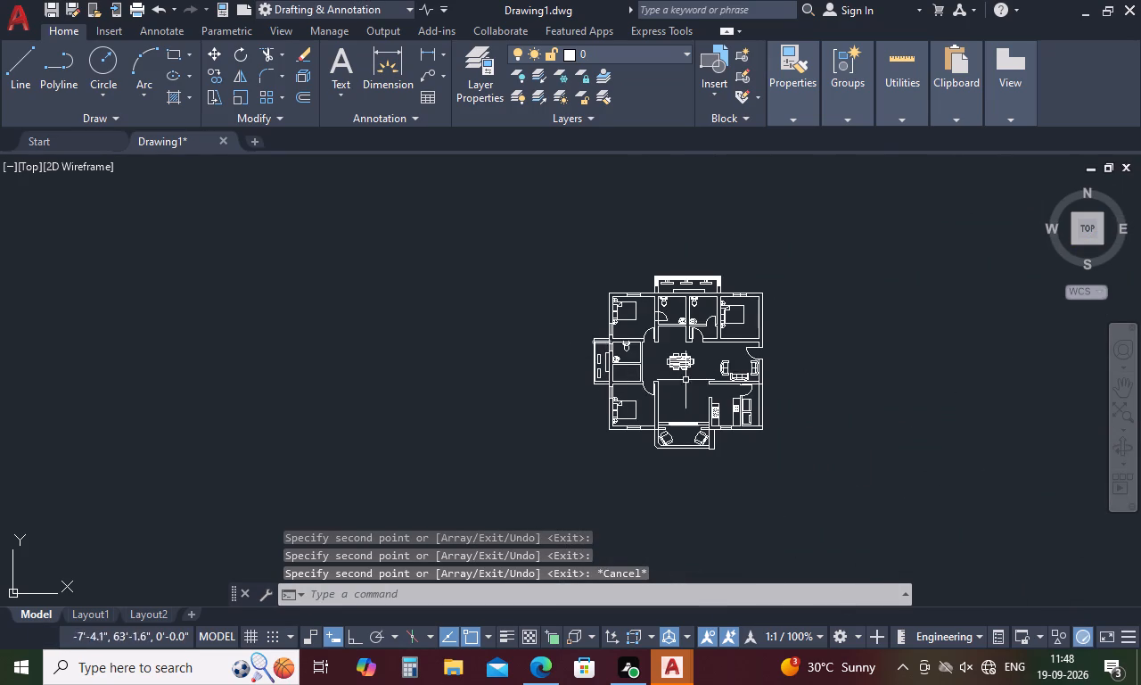
pyautogui.scroll(1, 716, 248)
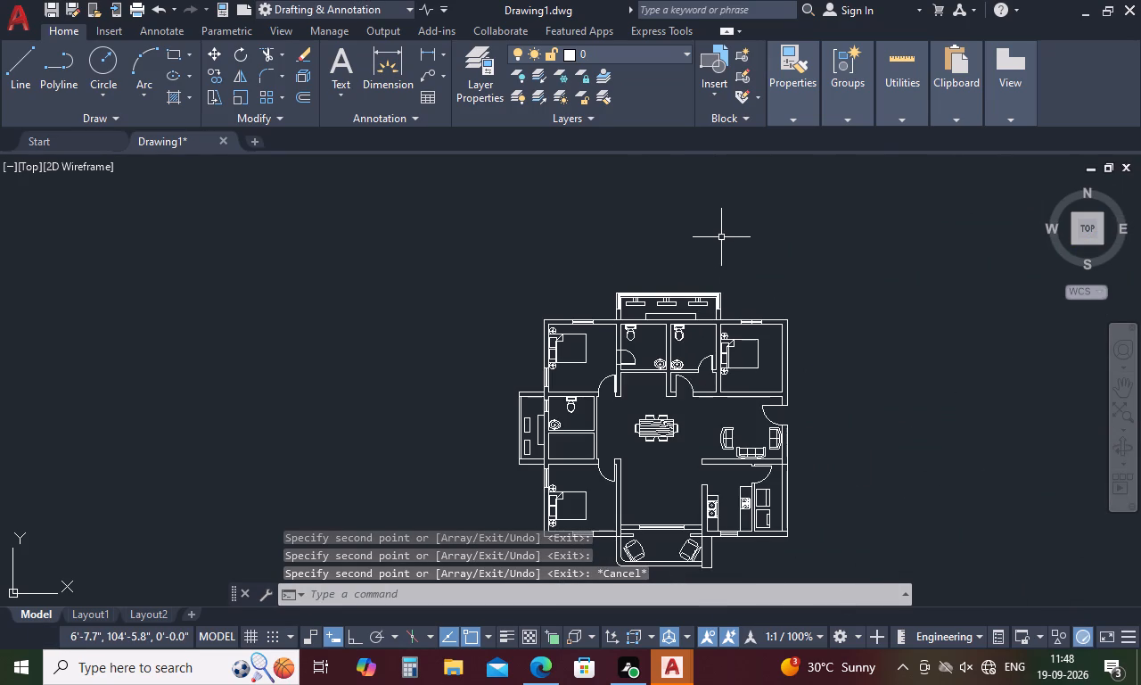
pyautogui.press('Escape')
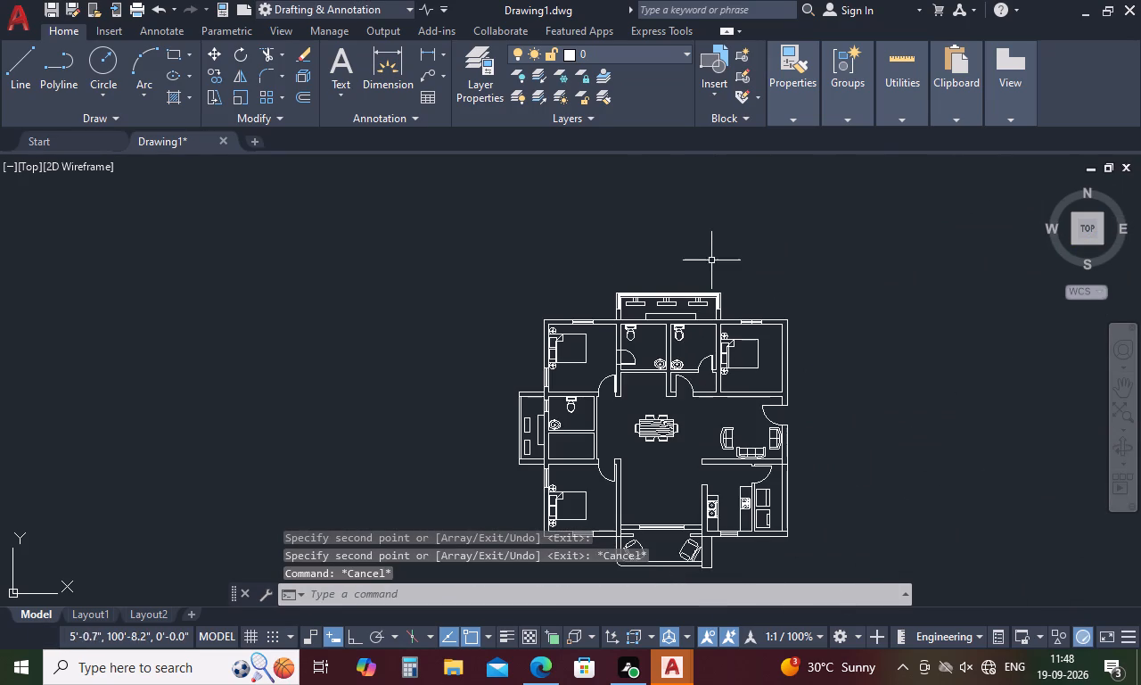
pyautogui.scroll(3, 671, 294)
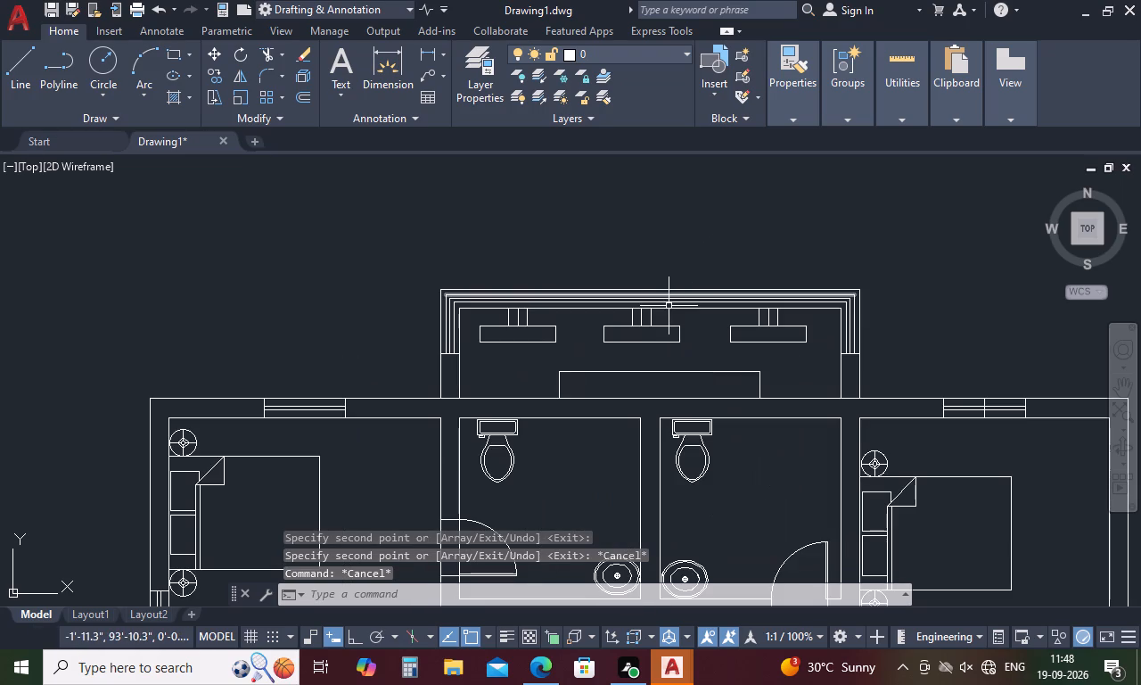
pyautogui.press('l')
pyautogui.press('space')
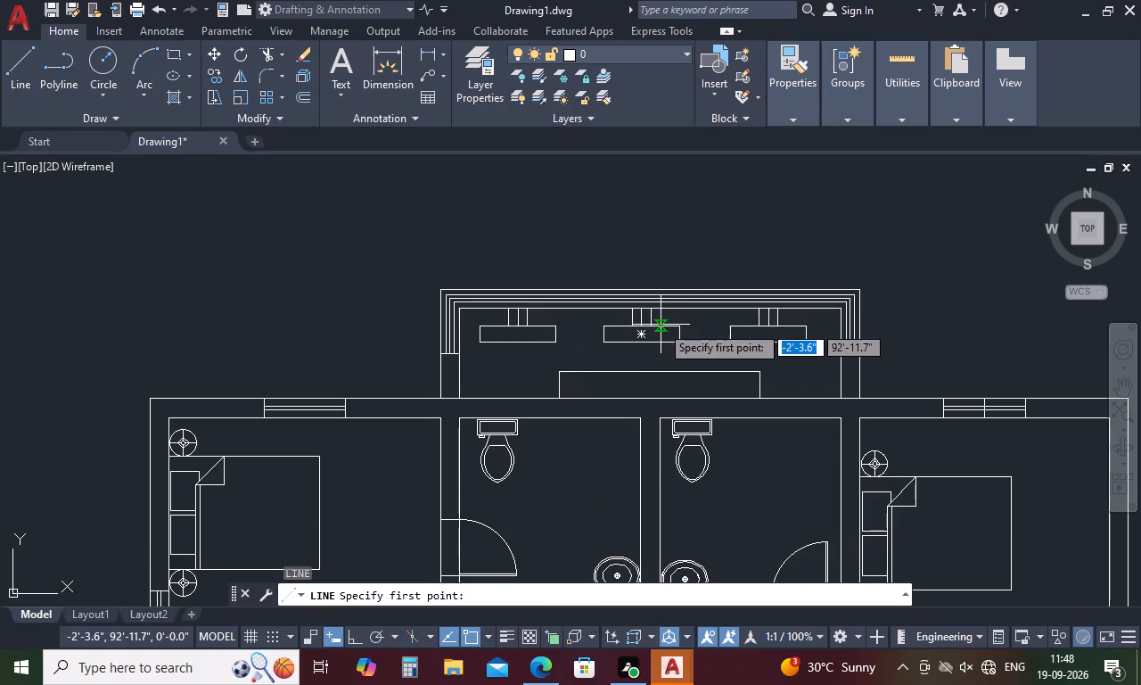
pyautogui.scroll(3, 661, 325)
pyautogui.scroll(-2, 661, 325)
pyautogui.click(497, 441)
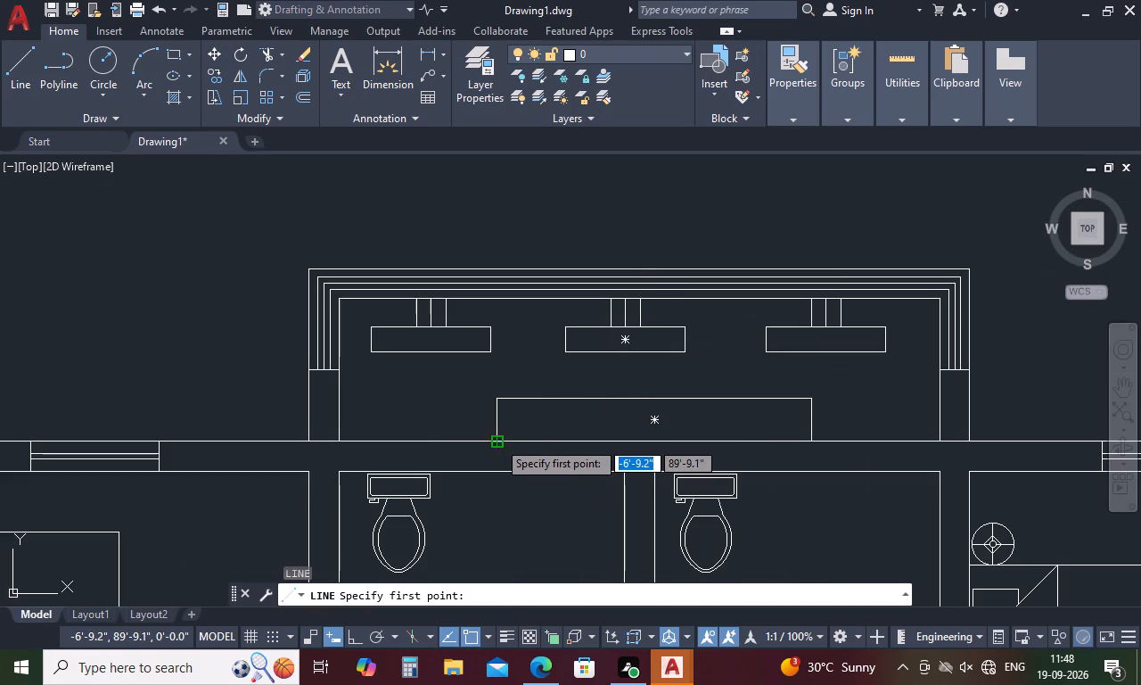
pyautogui.click(812, 401)
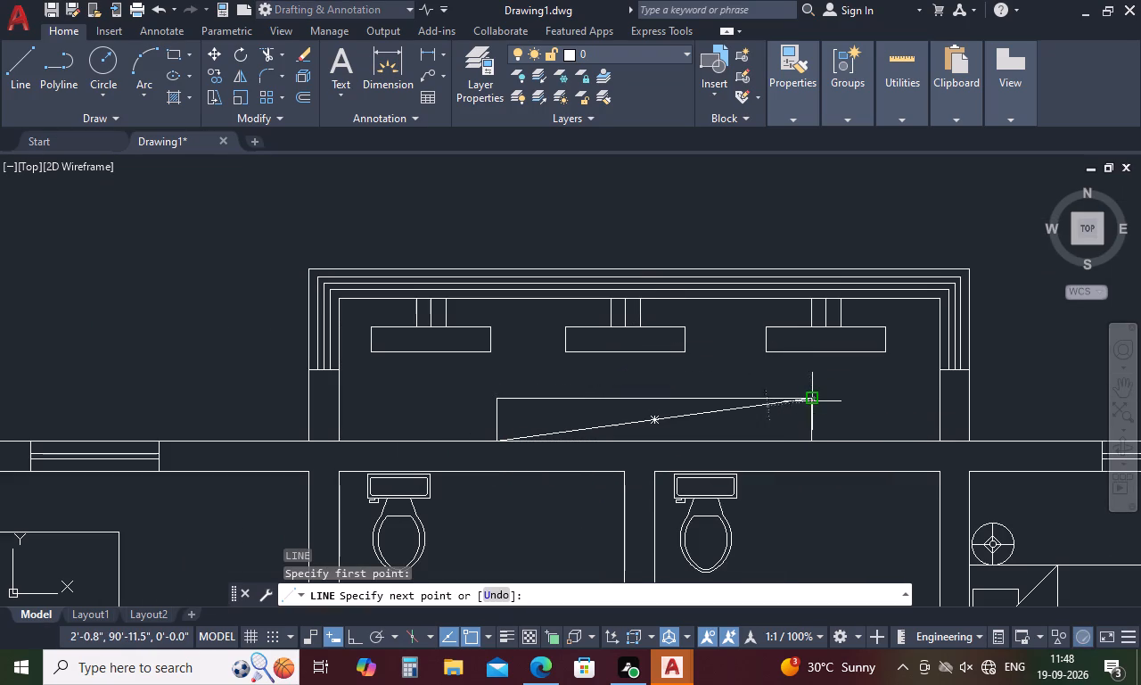
pyautogui.press('space')
pyautogui.press('l')
pyautogui.press('space')
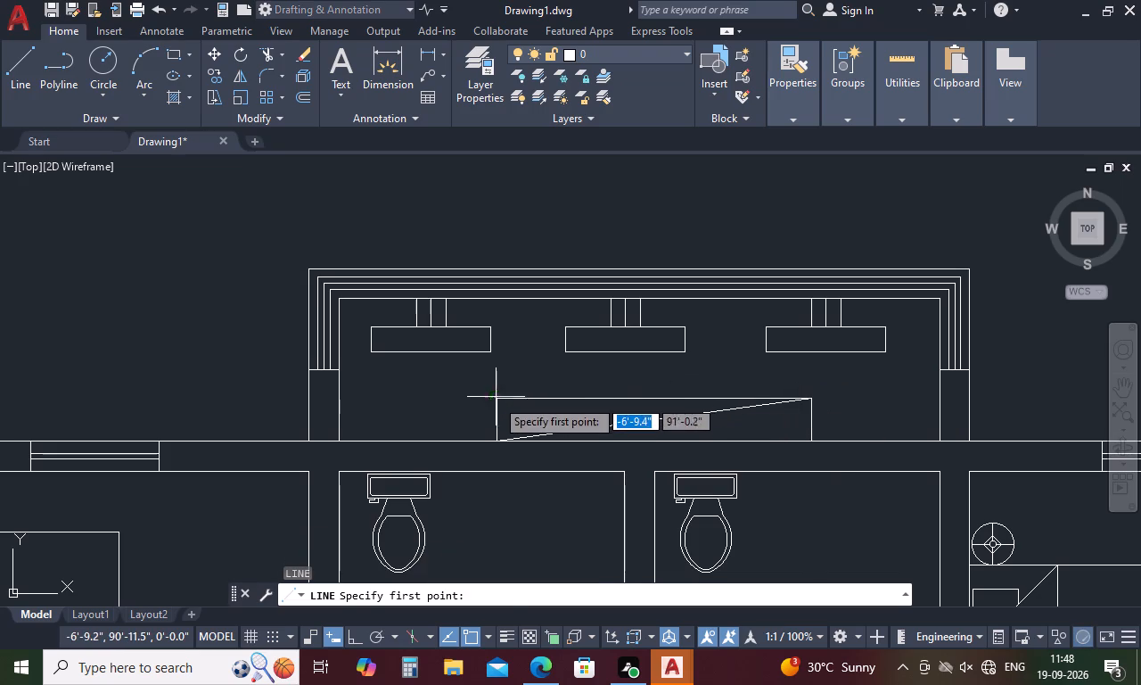
pyautogui.click(496, 399)
pyautogui.click(814, 442)
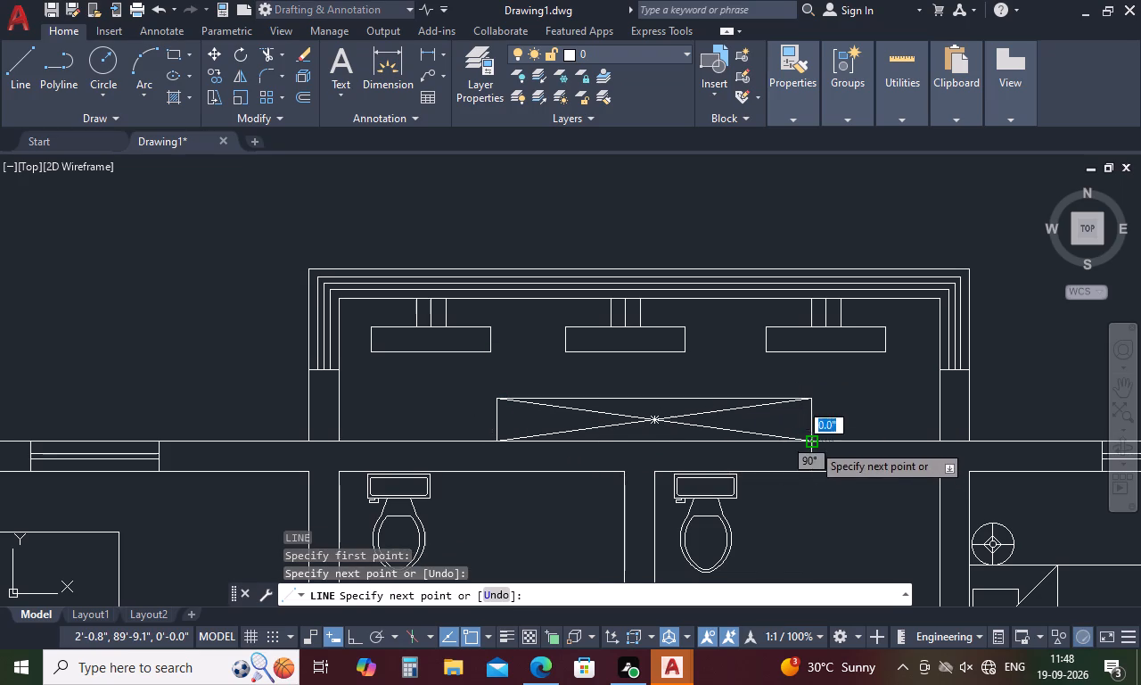
pyautogui.press('space')
# Draw two crossing diagonal lines between opposite corners of the tall rectangle against the house wall in the west balcony.
pyautogui.scroll(-4, 680, 286)
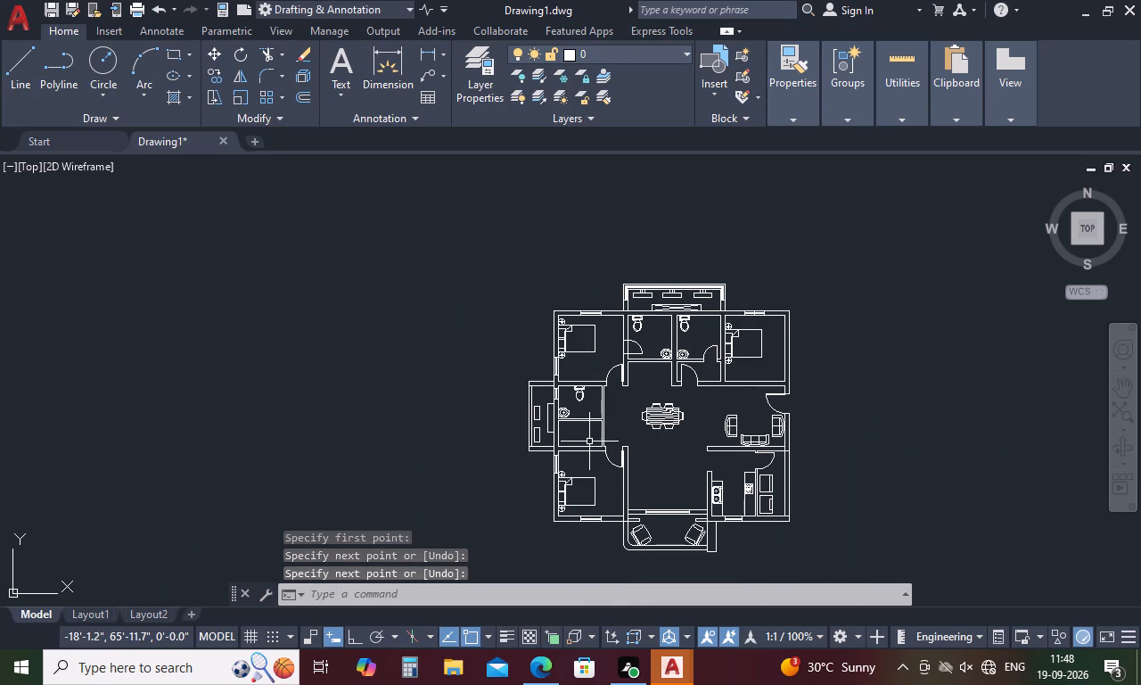
pyautogui.press('space')
pyautogui.scroll(1, 555, 435)
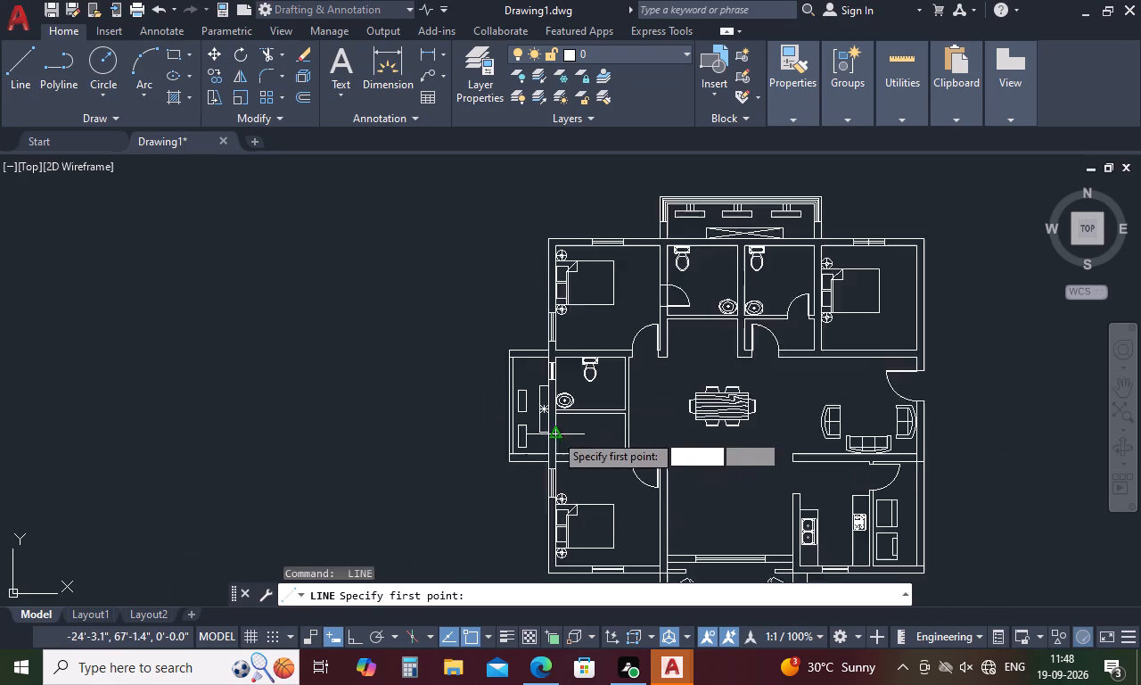
pyautogui.scroll(2, 554, 433)
pyautogui.click(512, 434)
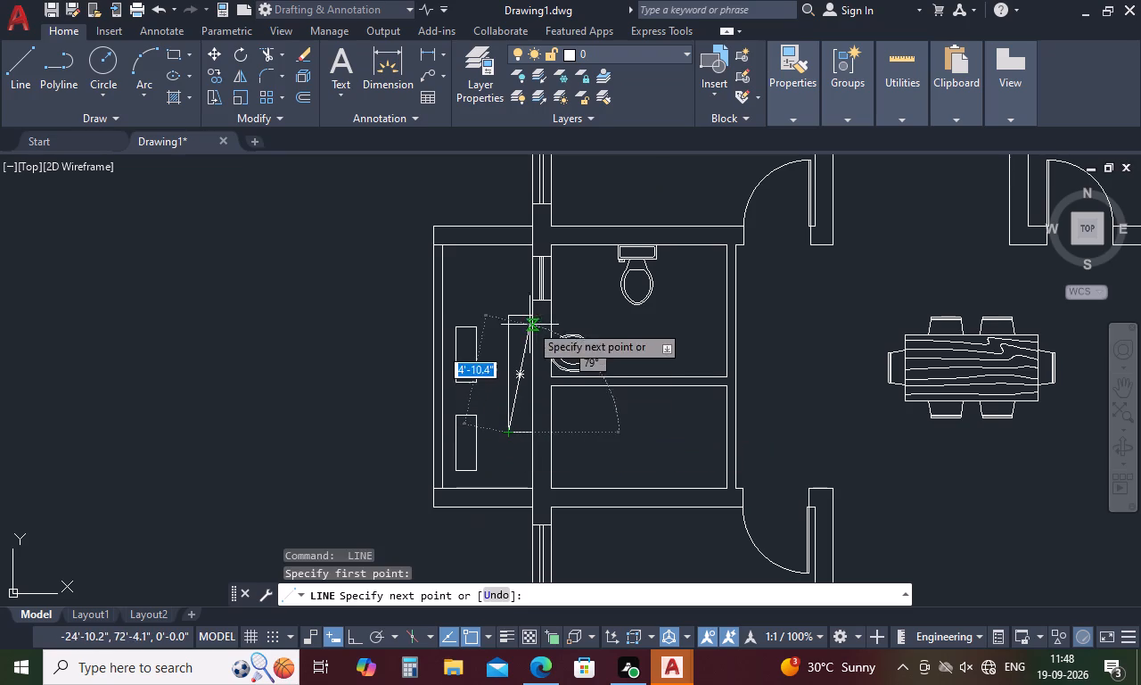
pyautogui.click(531, 311)
pyautogui.press('space')
pyautogui.press('space')
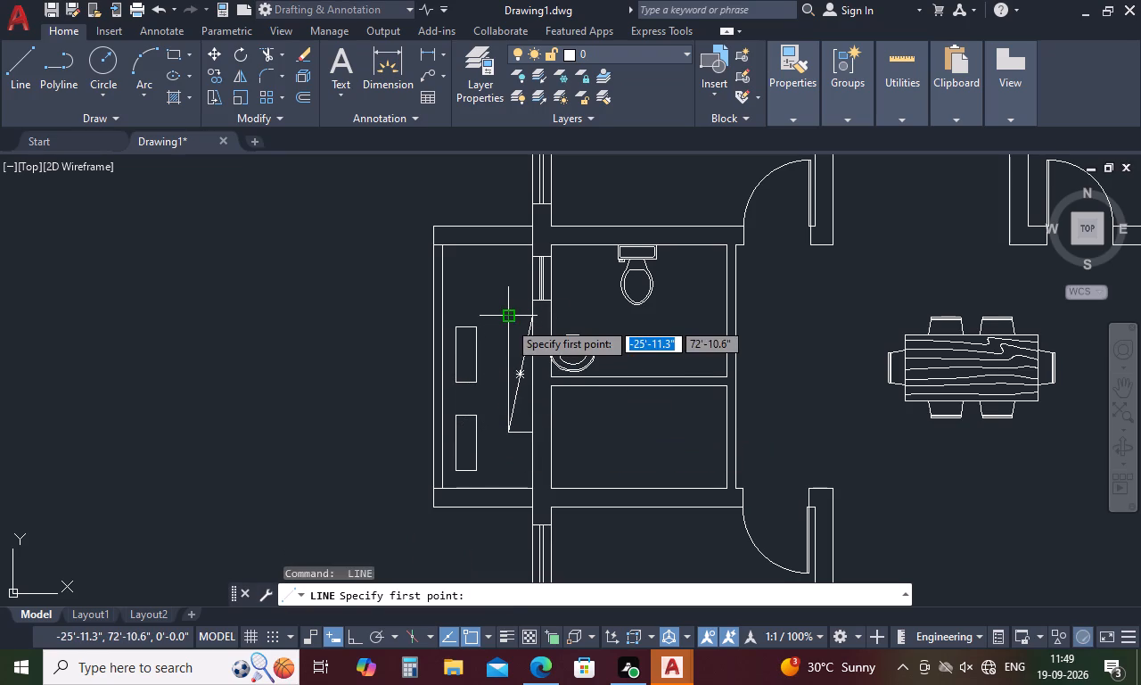
pyautogui.click(508, 321)
pyautogui.click(531, 437)
pyautogui.press('space')
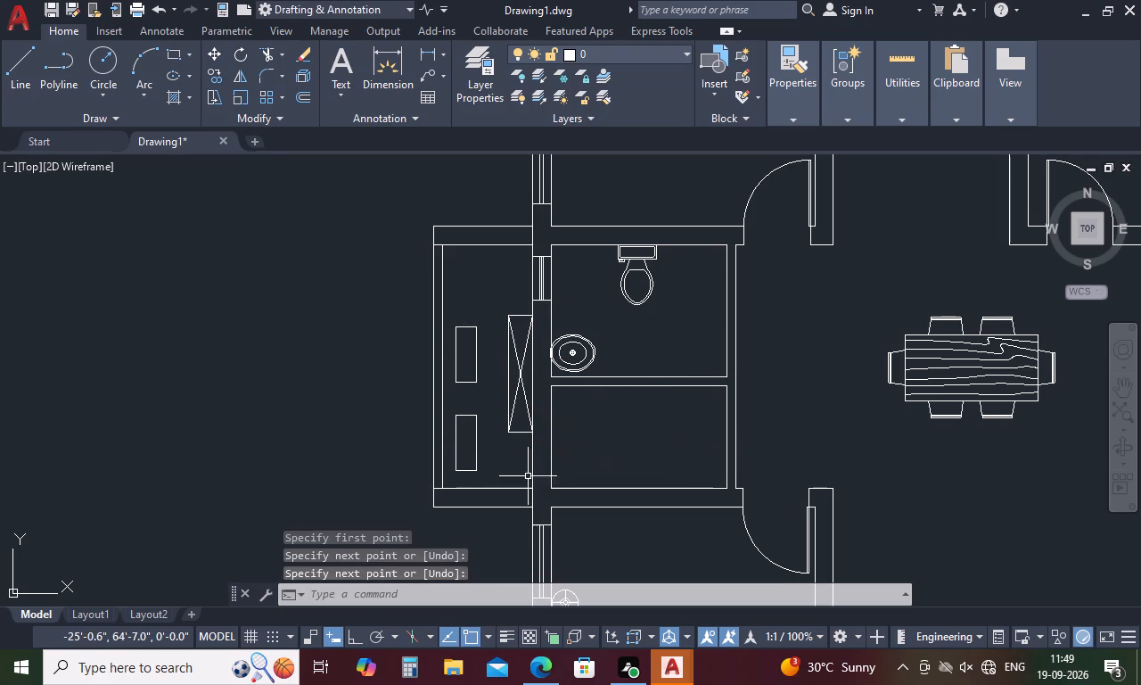
# Start a multiline text box in the north-west bedroom, in the open floor area south of the bed.
pyautogui.scroll(-4, 511, 301)
pyautogui.scroll(3, 510, 257)
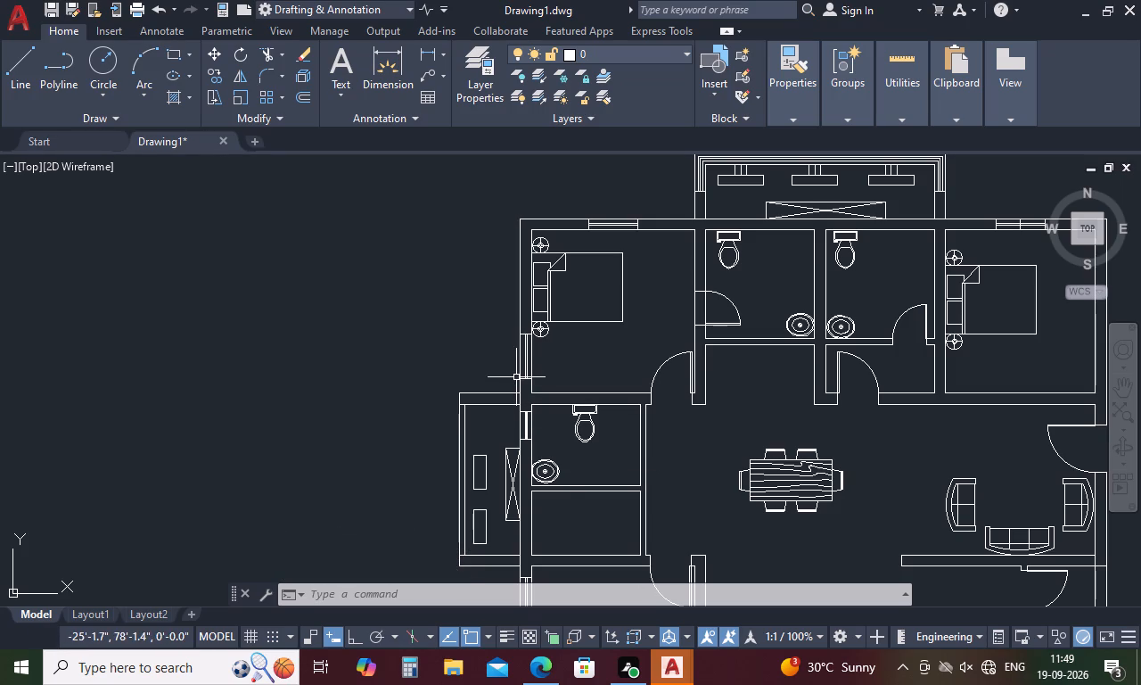
pyautogui.press('Escape')
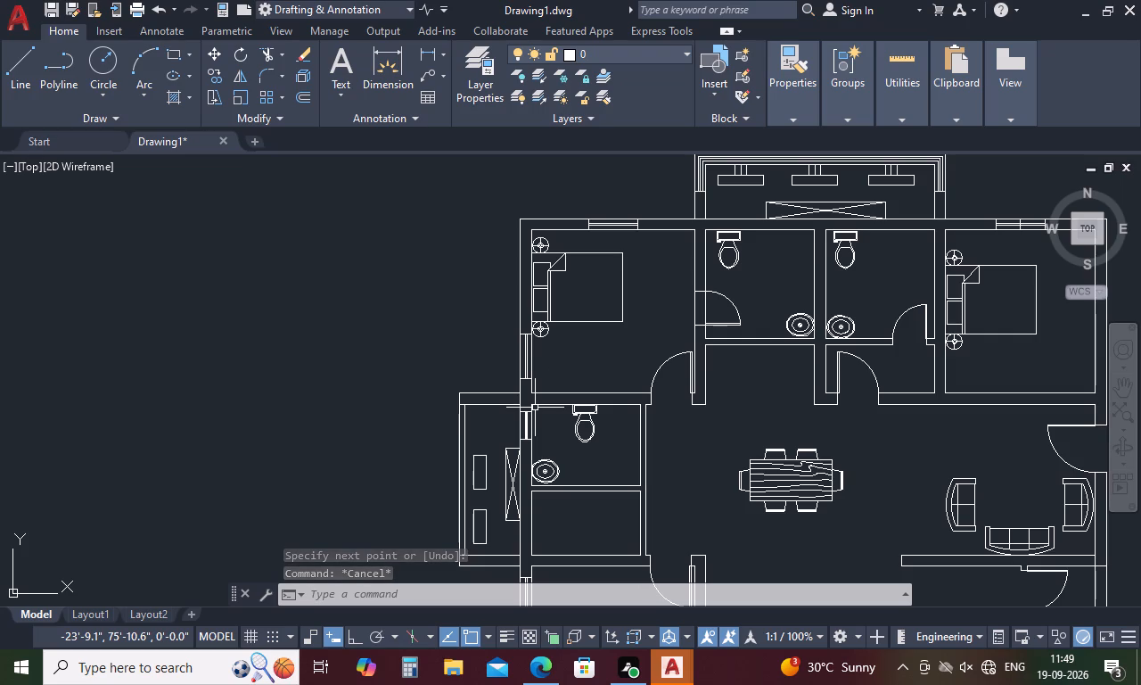
pyautogui.press('Escape')
pyautogui.write('t')
pyautogui.press('space')
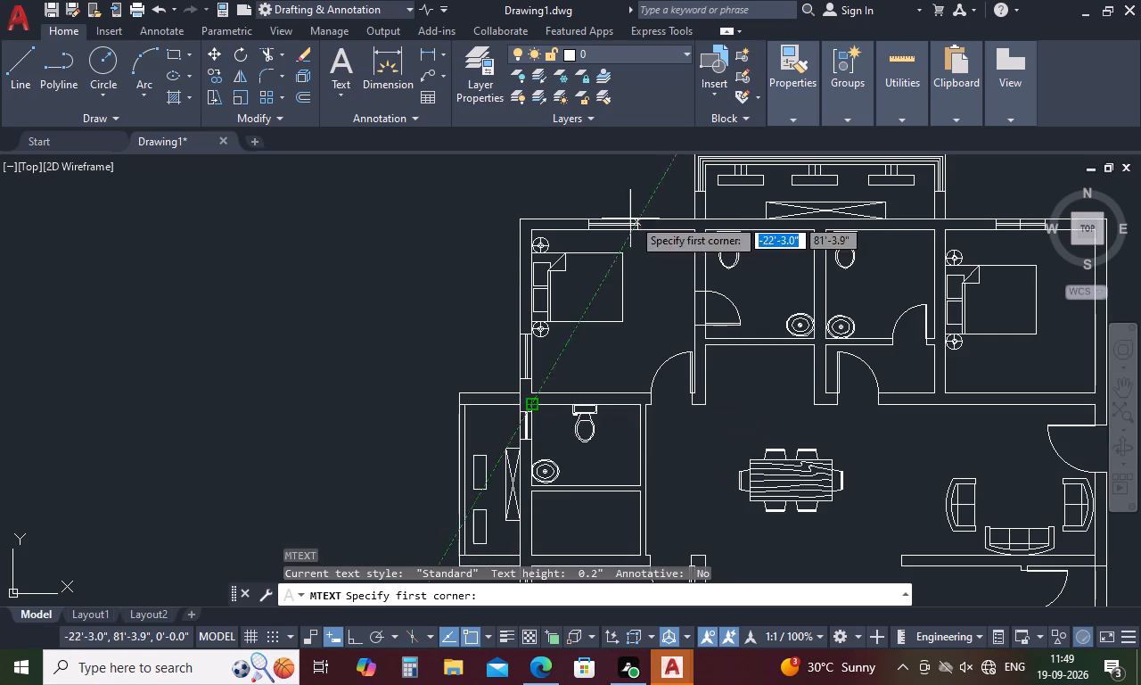
pyautogui.click(554, 346)
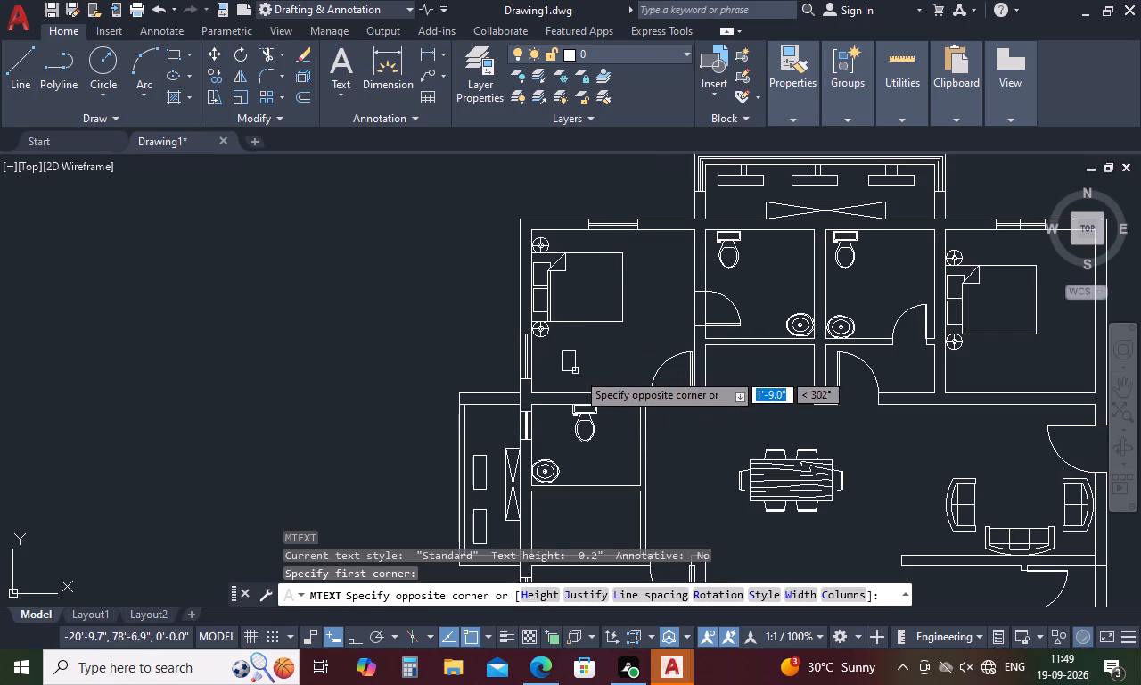
pyautogui.click(645, 380)
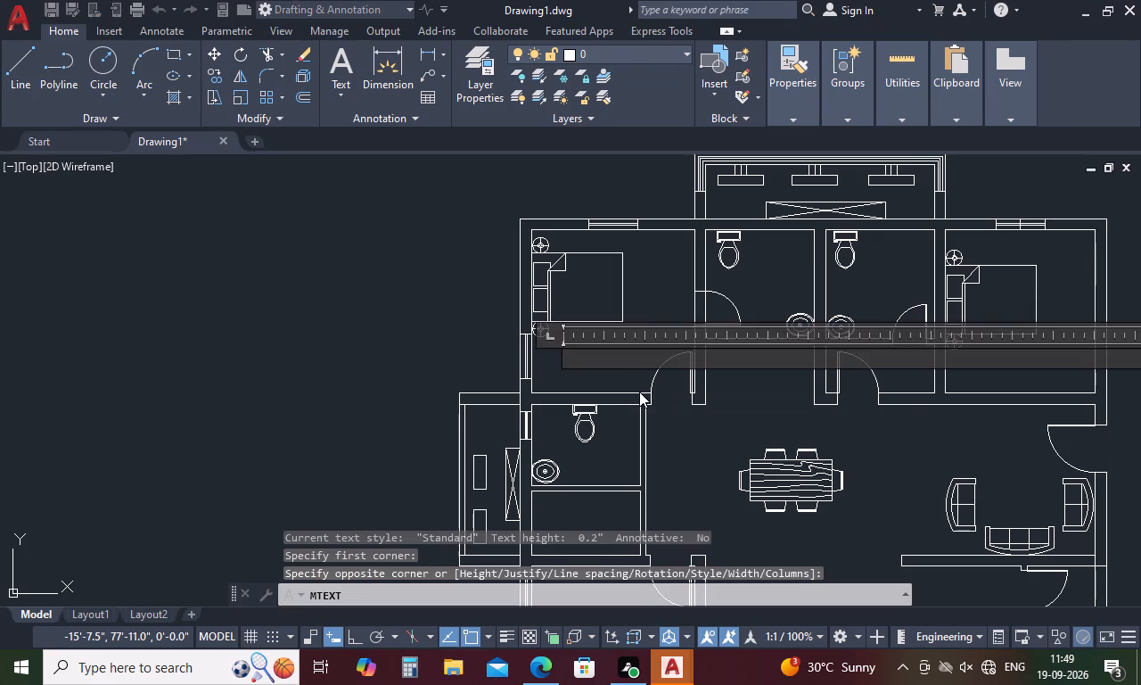
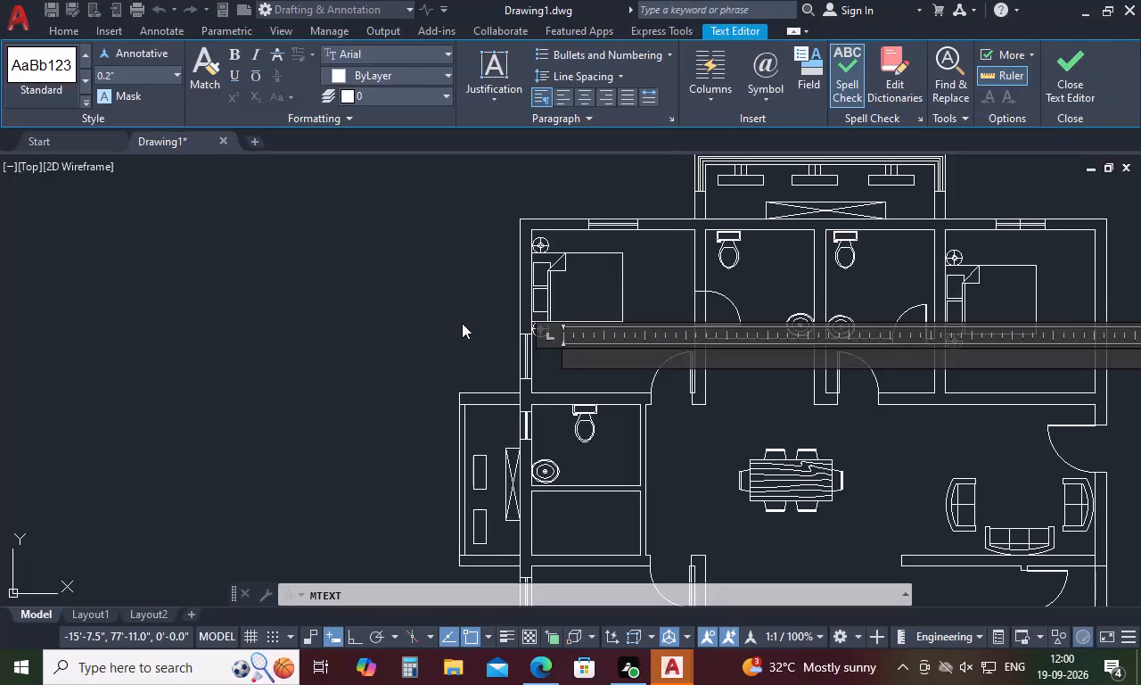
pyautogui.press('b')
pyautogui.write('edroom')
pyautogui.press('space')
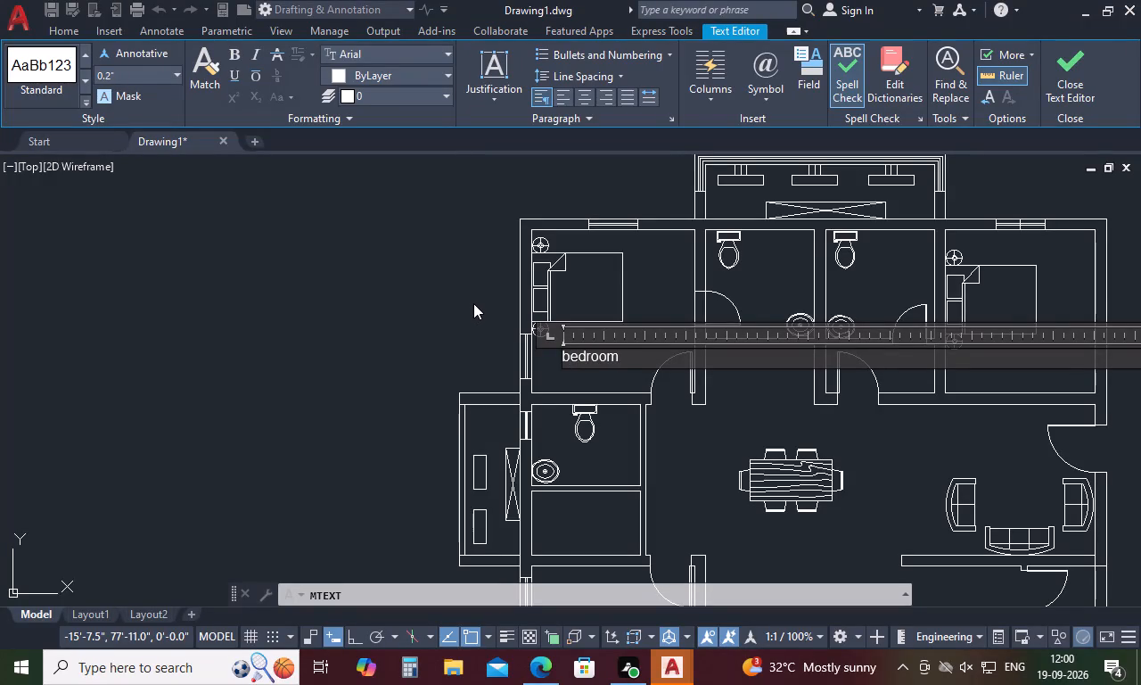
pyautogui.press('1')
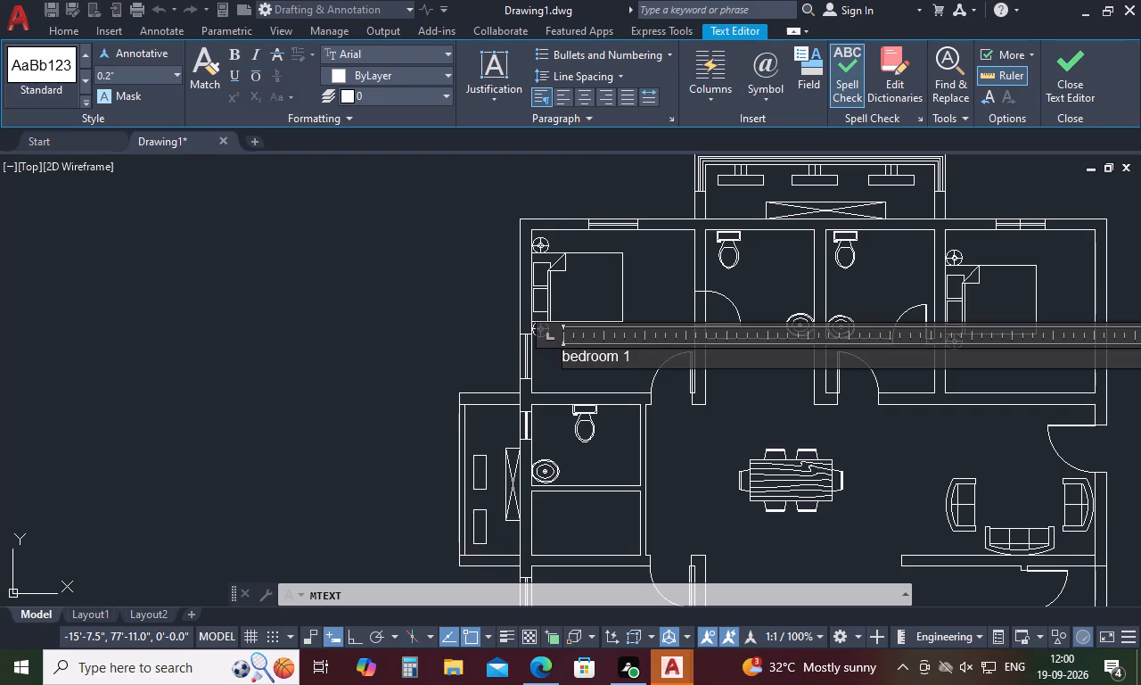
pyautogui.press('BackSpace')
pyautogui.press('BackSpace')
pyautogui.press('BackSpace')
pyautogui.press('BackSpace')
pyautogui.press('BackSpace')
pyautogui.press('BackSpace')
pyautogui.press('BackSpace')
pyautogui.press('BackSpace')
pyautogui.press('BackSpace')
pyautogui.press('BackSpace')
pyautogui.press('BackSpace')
# Enter the north-west bedroom label as BEDROOM 1 with 12'0"X12'0" on a second line.
pyautogui.write('BE')
pyautogui.write('DROO')
pyautogui.press('m')
pyautogui.press('space')
pyautogui.press('1')
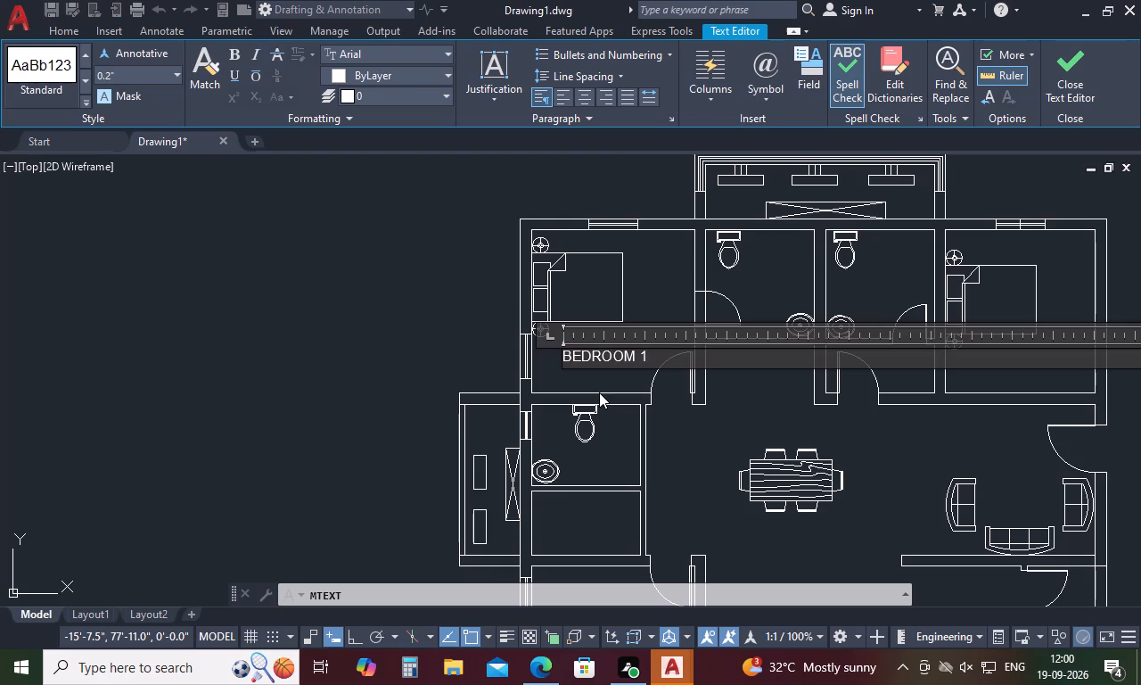
pyautogui.press('Return')
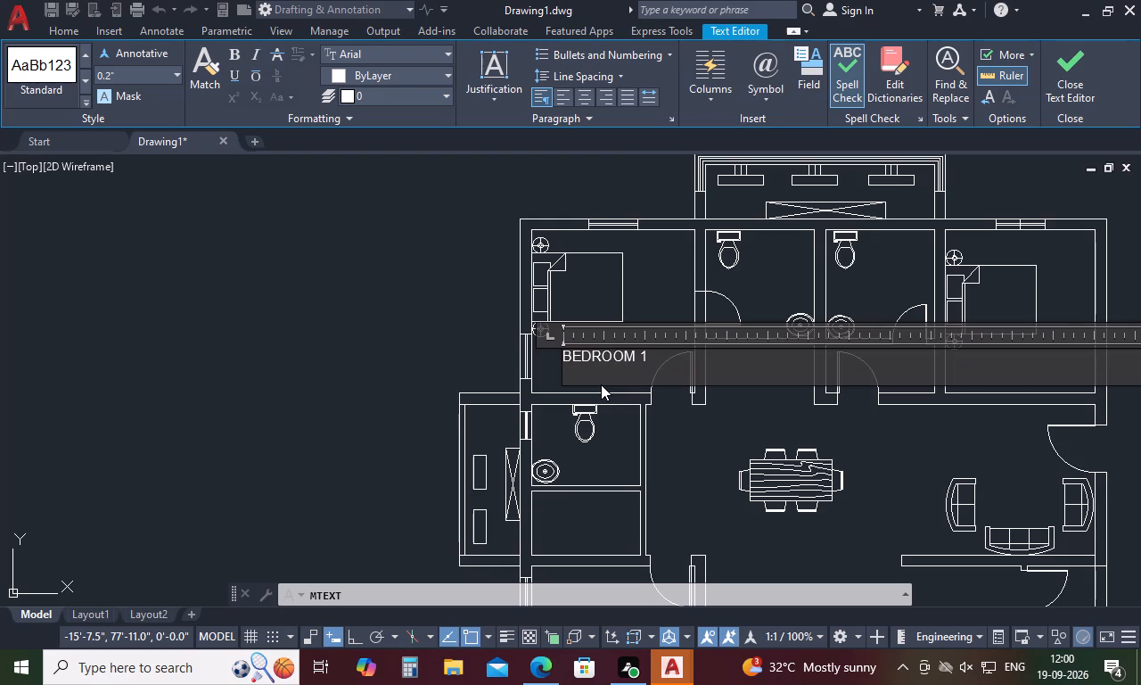
pyautogui.write('12')
pyautogui.write('\'0"')
pyautogui.press('x')
pyautogui.write('12\'0"')
# Centre both lines of the BEDROOM 1 label, set their text height to 7, and finish the text.
pyautogui.moveTo(655, 380); pyautogui.dragTo(509, 353)
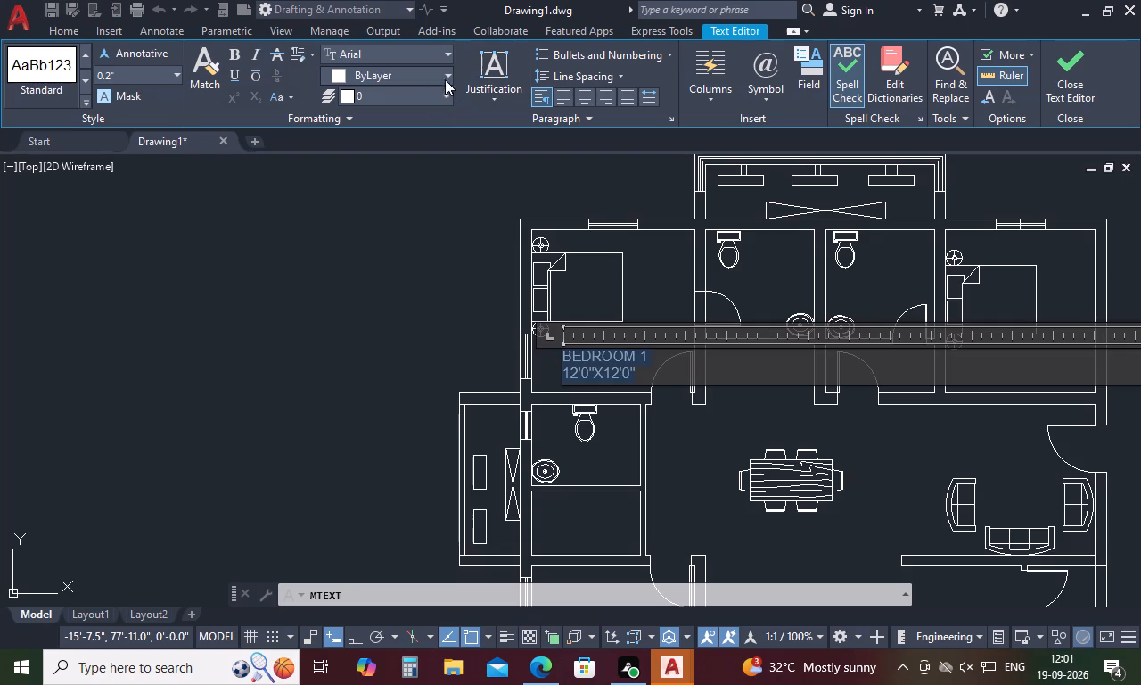
pyautogui.click(590, 97)
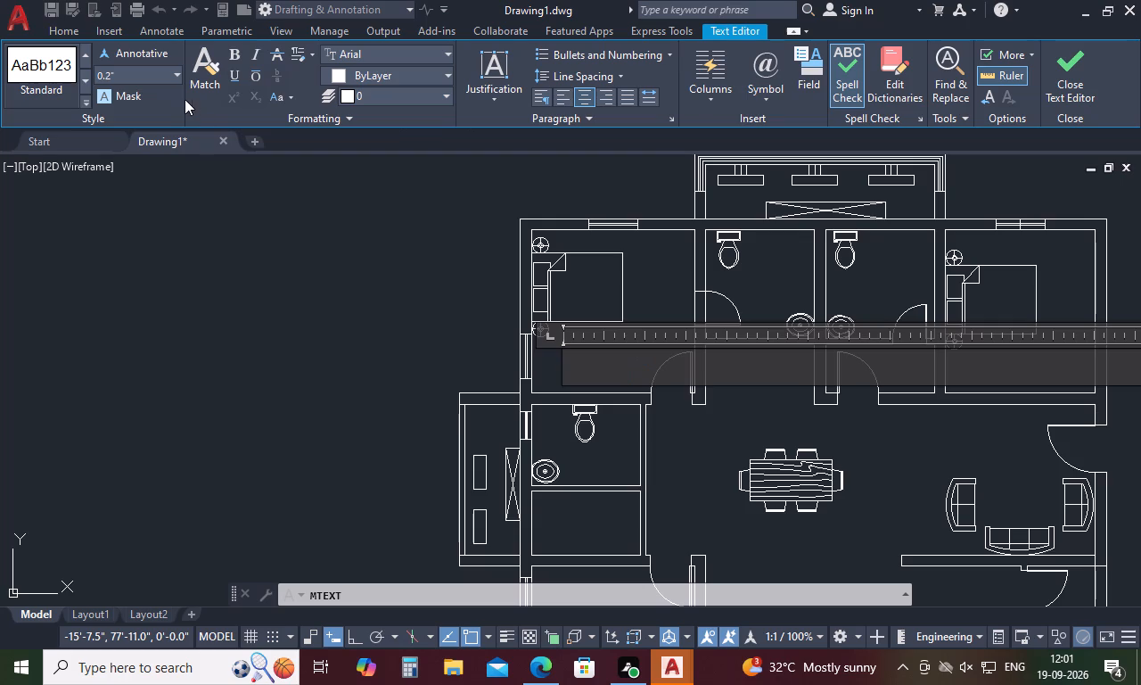
pyautogui.click(135, 78)
pyautogui.press('BackSpace')
pyautogui.press('7')
pyautogui.press('Return')
pyautogui.click(308, 298)
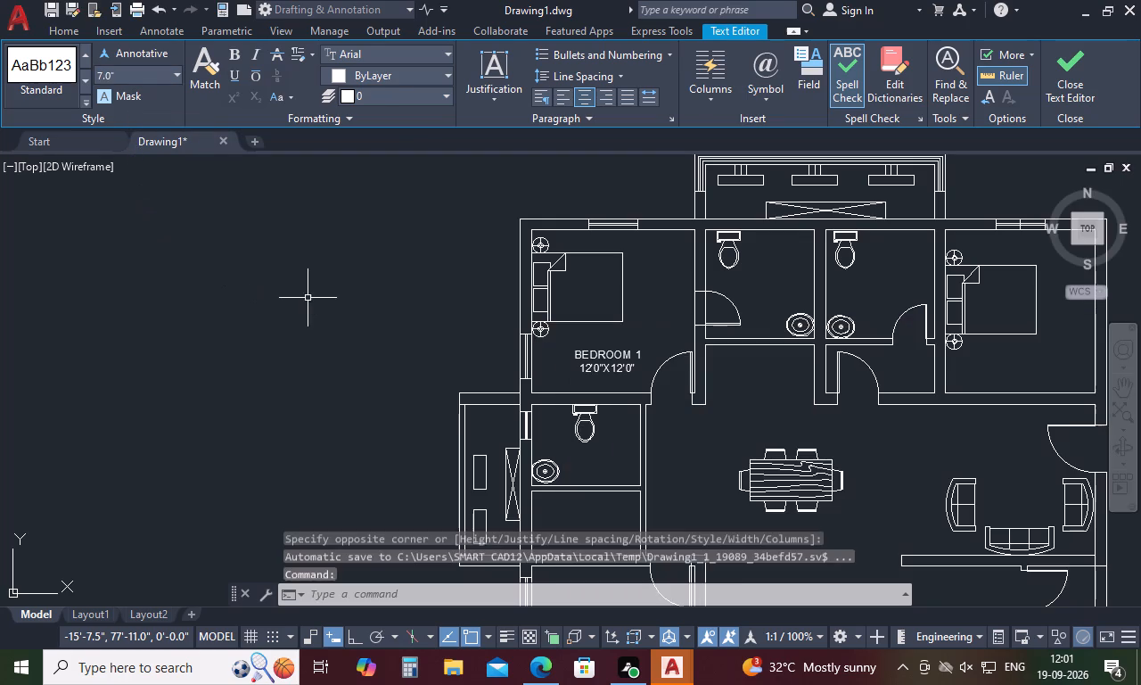
# Copy the BEDROOM 1 label and paste it into the north-east bedroom, near the foot of the lower bedside table.
pyautogui.click(602, 352)
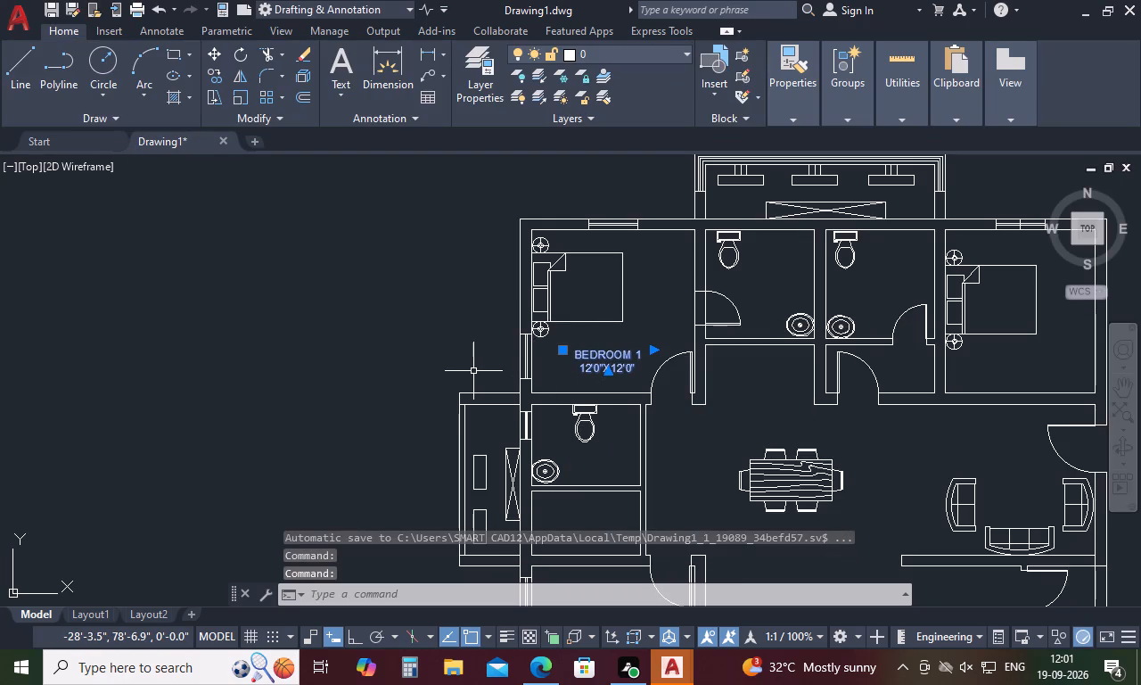
pyautogui.hotkey('ctrl', 'c')
pyautogui.hotkey('ctrl', 'v')
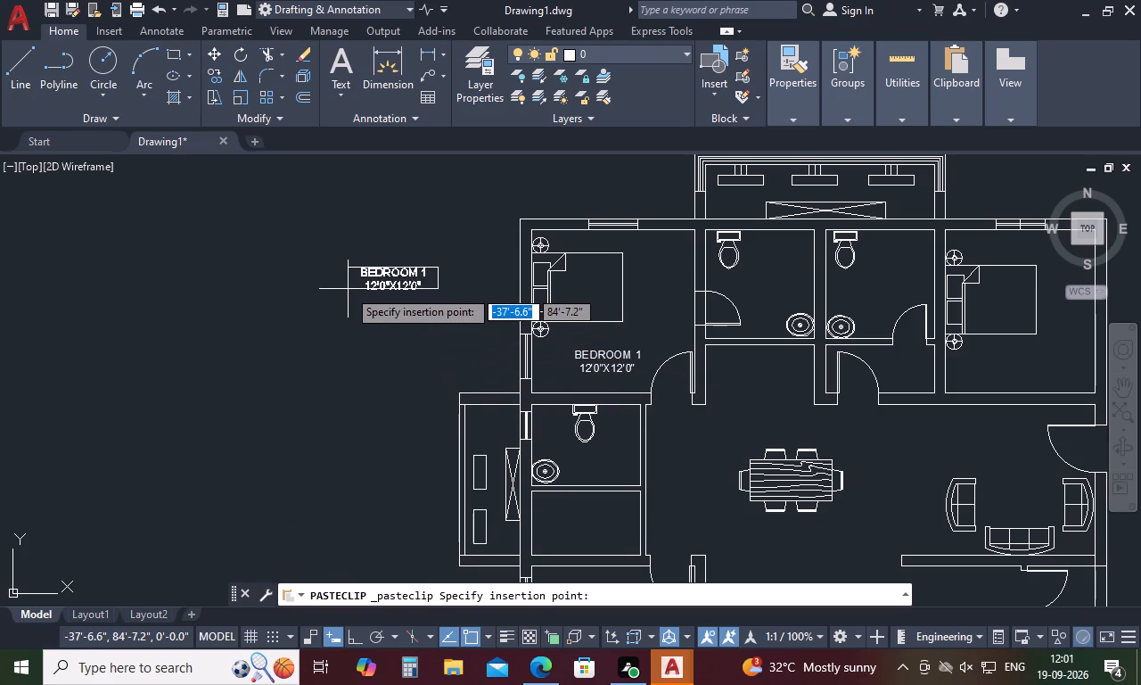
pyautogui.scroll(-1, 348, 289)
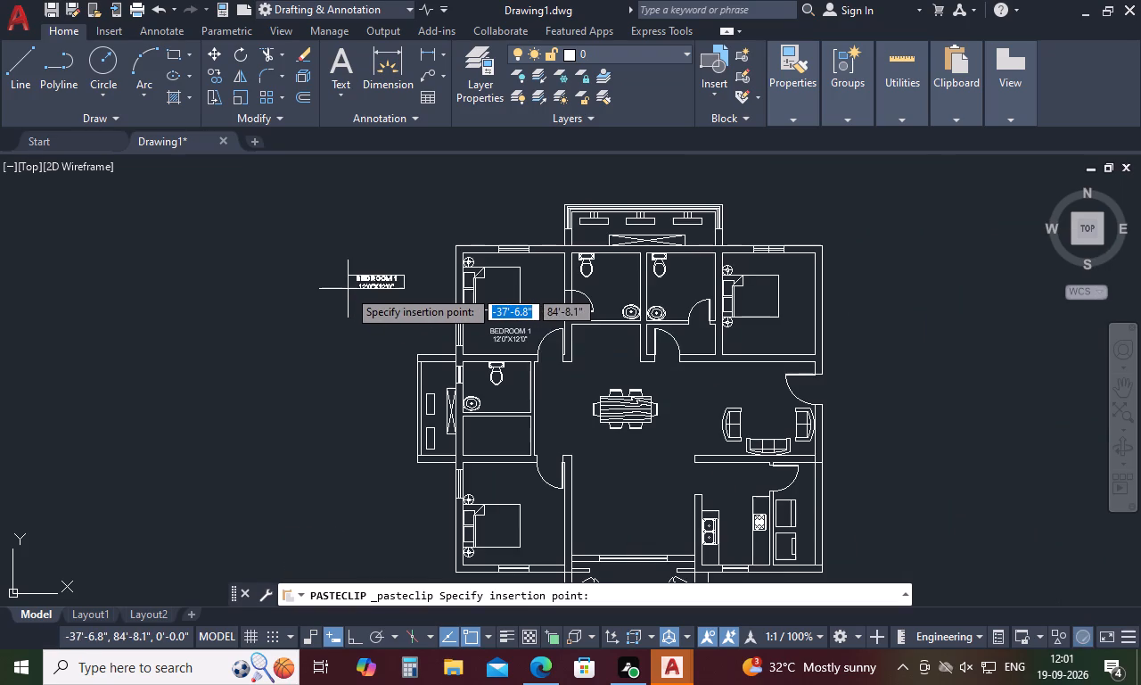
pyautogui.click(731, 340)
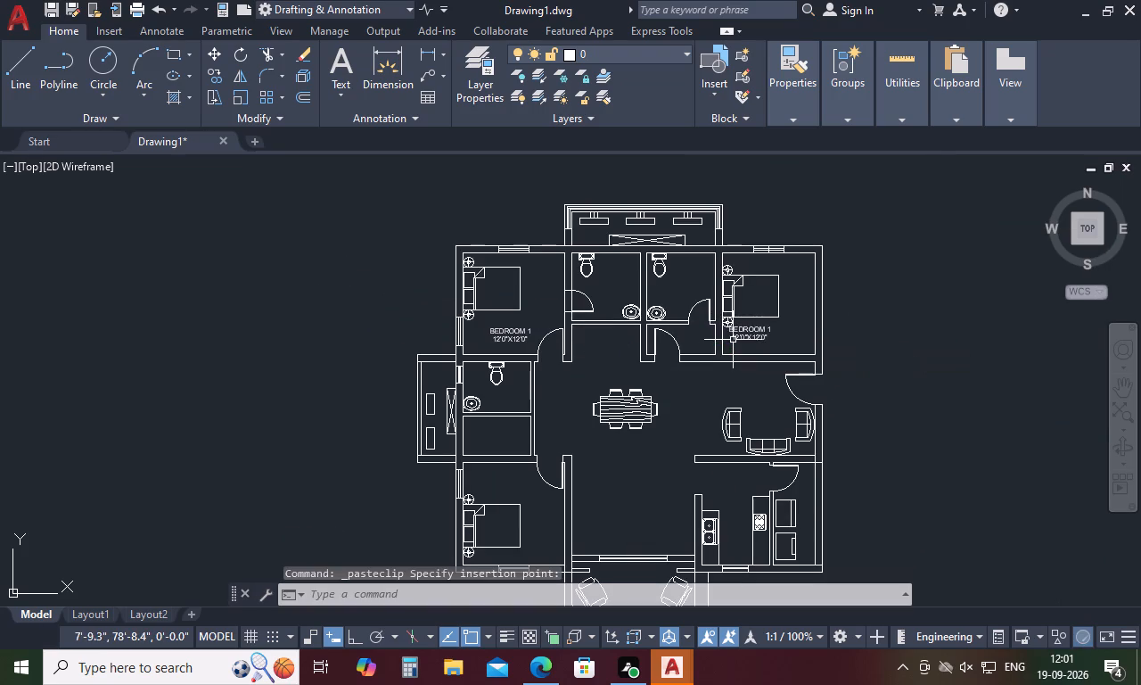
# Move the pasted label into the open floor area south of the bed in the north-east bedroom, clear of the walls.
pyautogui.click(752, 331)
pyautogui.press('m')
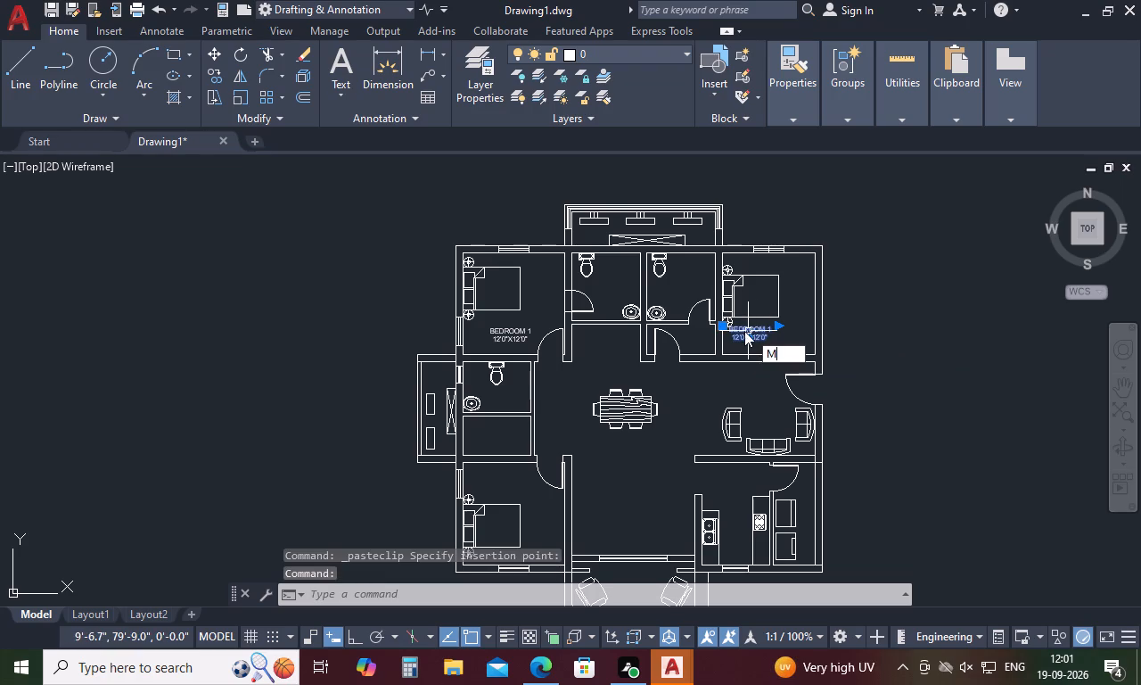
pyautogui.press('space')
pyautogui.click(737, 334)
pyautogui.scroll(3, 738, 334)
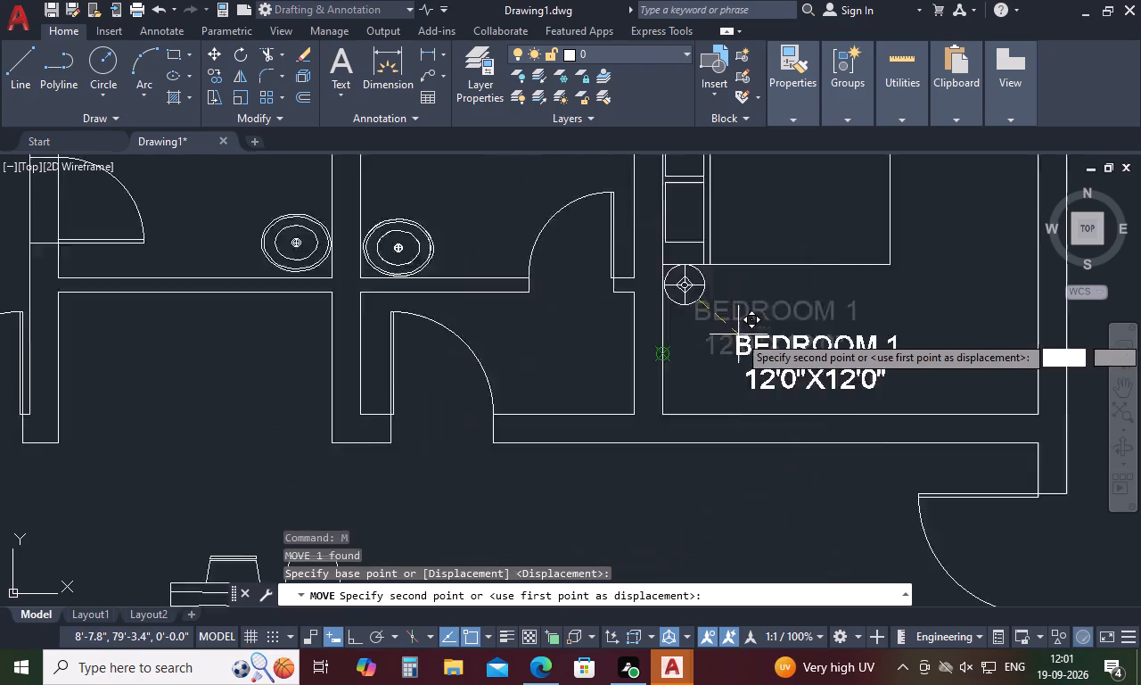
pyautogui.scroll(1, 738, 334)
pyautogui.click(727, 324)
pyautogui.click(709, 362)
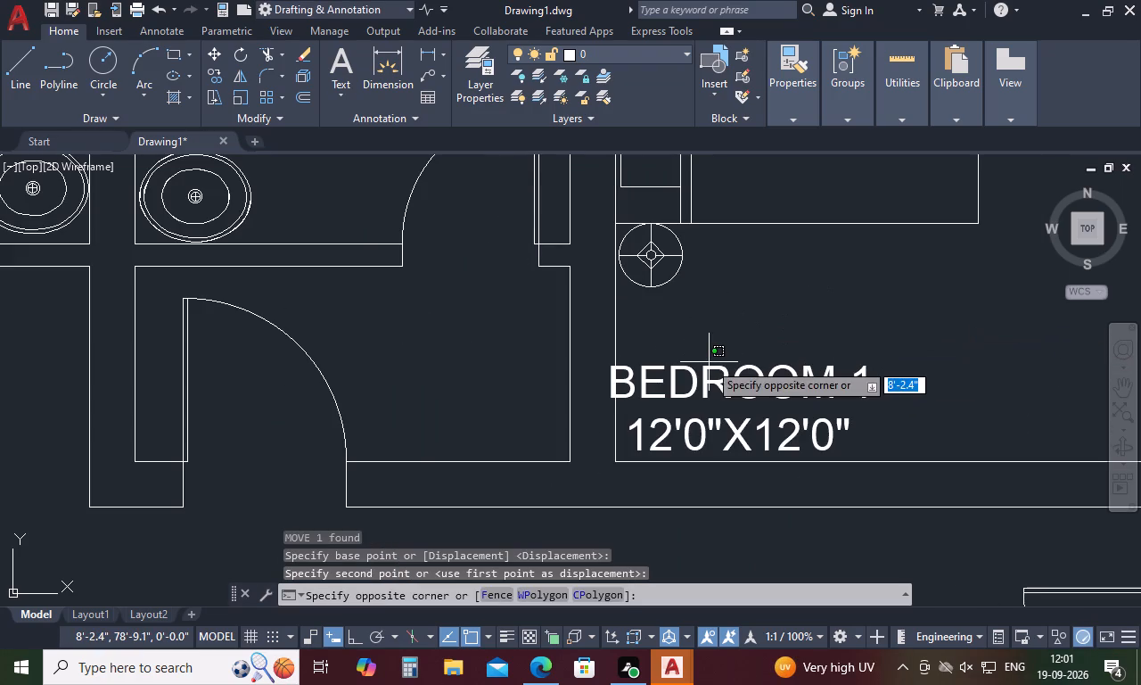
pyautogui.click(705, 376)
pyautogui.press('m')
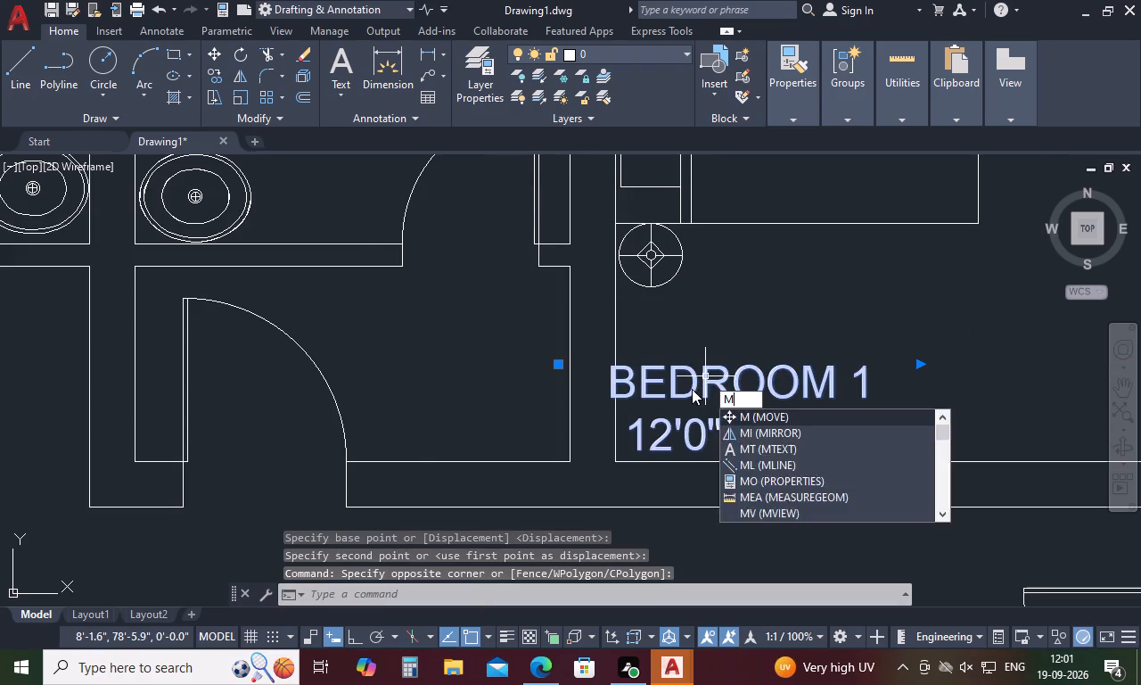
pyautogui.press('space')
pyautogui.click(692, 385)
pyautogui.click(809, 342)
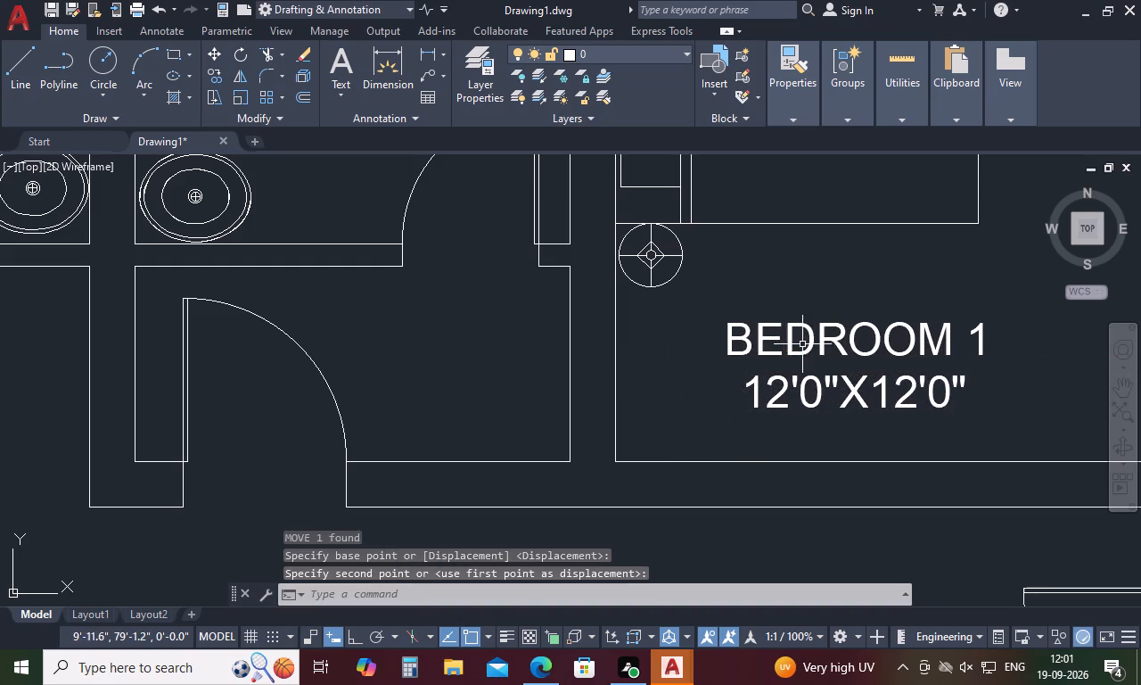
# Change the size line of the north-east bedroom label to 11'0"X12'0".
pyautogui.scroll(-4, 738, 319)
pyautogui.scroll(3, 792, 334)
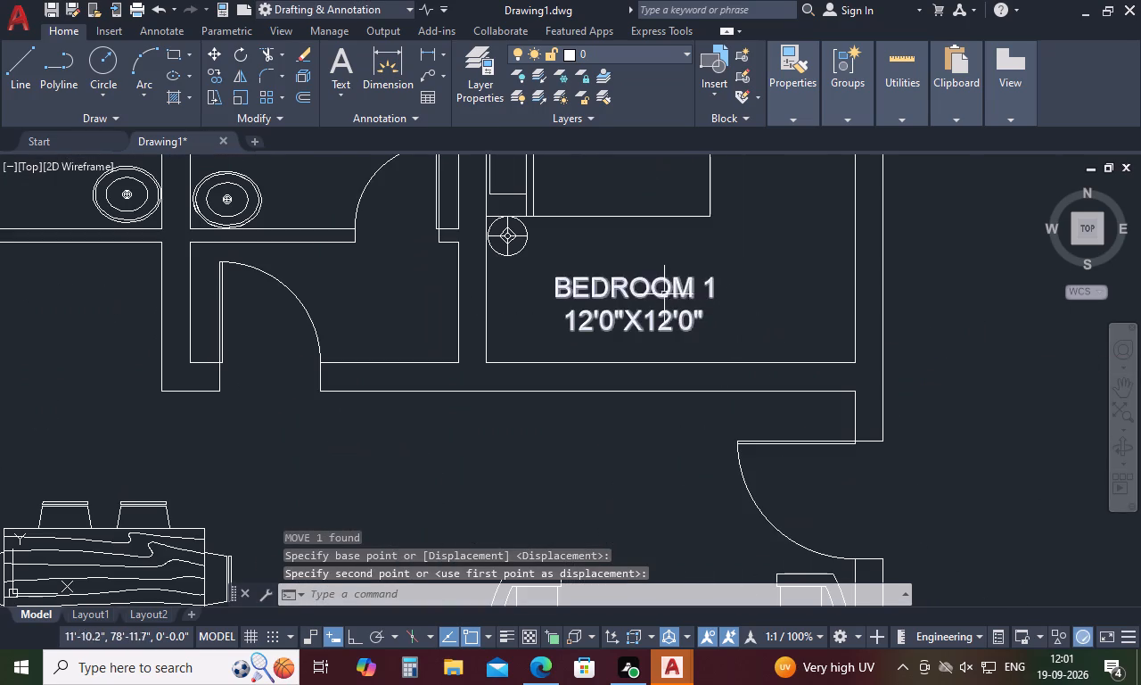
pyautogui.doubleClick(663, 293)
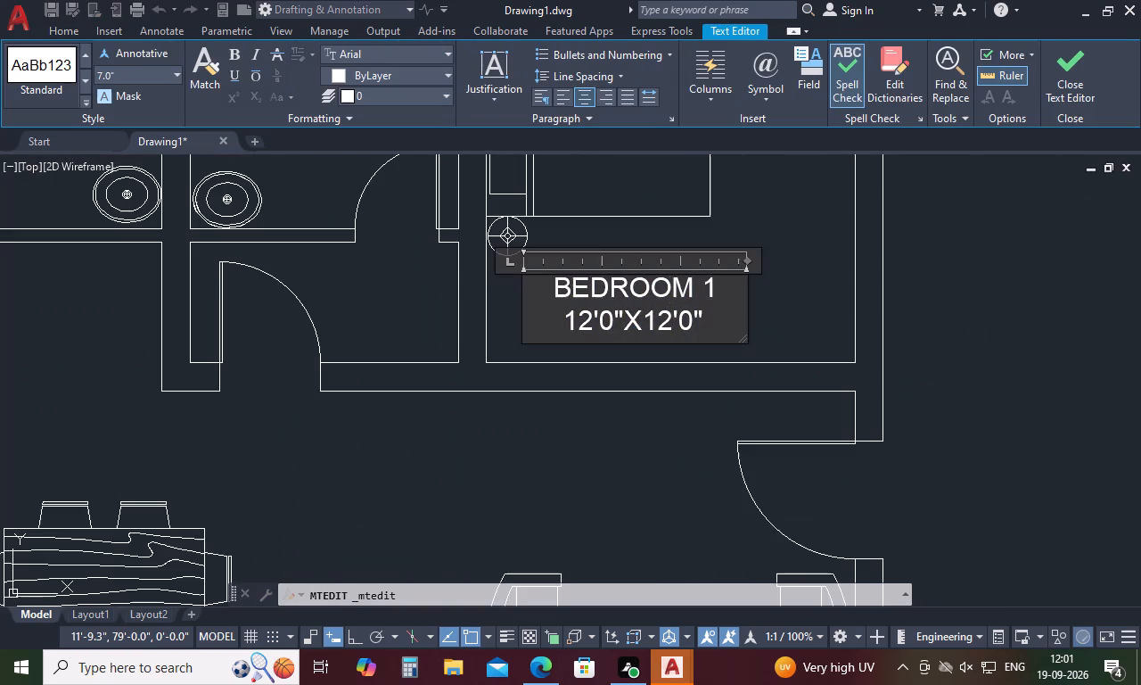
pyautogui.click(588, 320)
pyautogui.press('BackSpace')
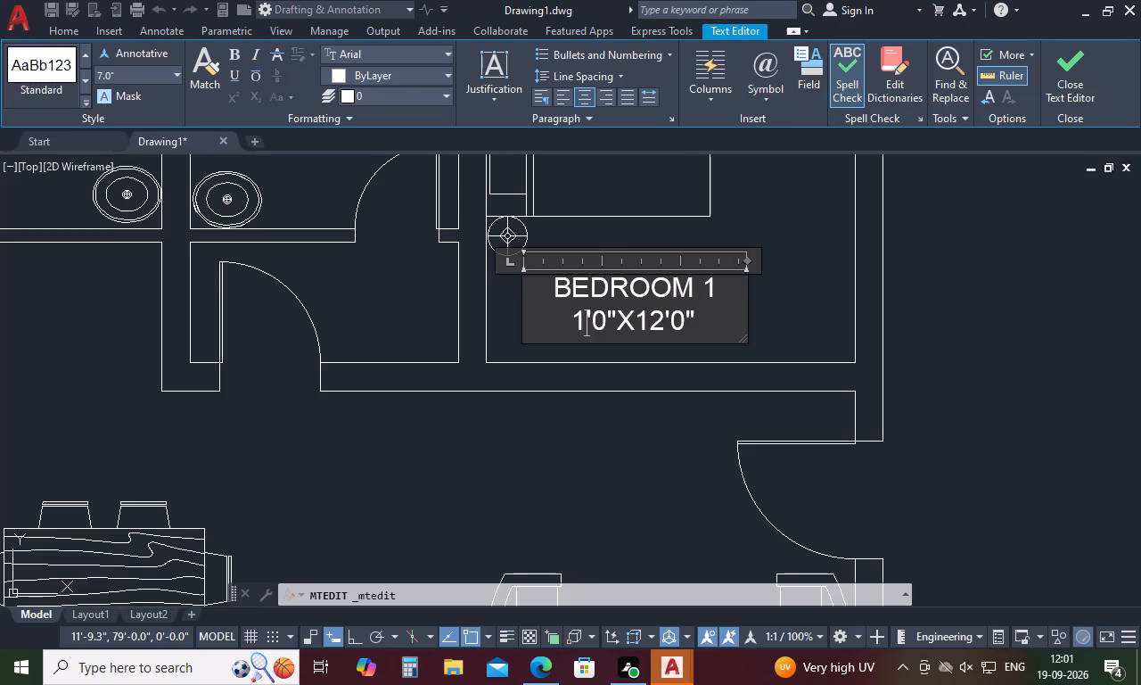
pyautogui.press('1')
pyautogui.click(973, 294)
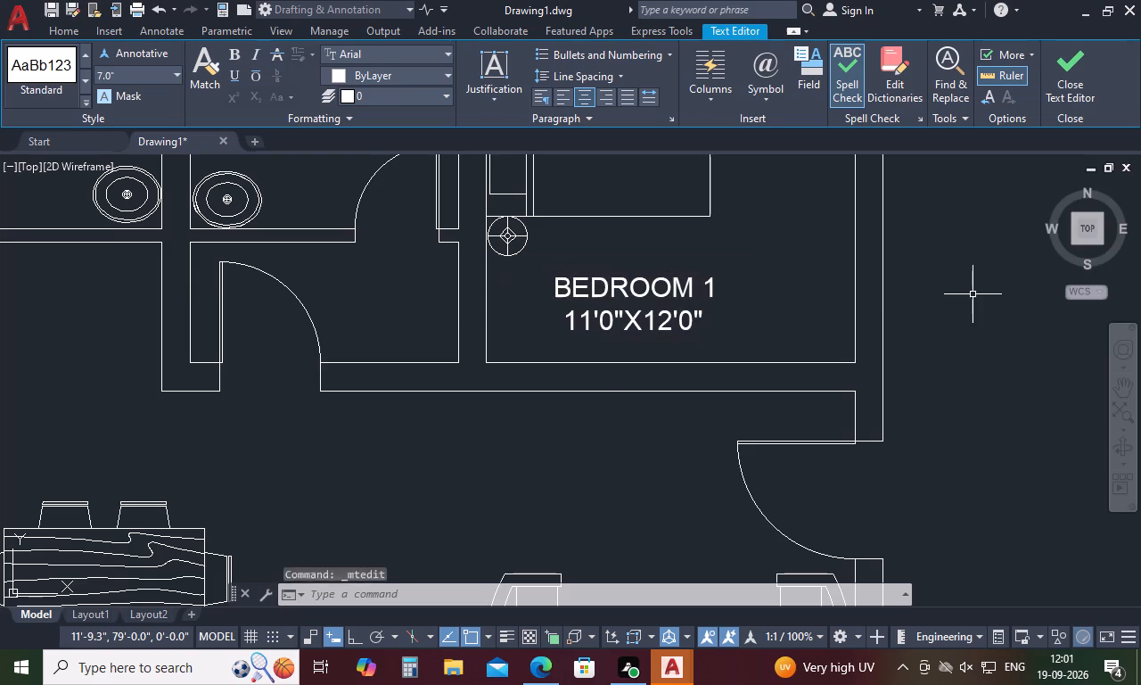
pyautogui.hotkey('ctrl', 'v')
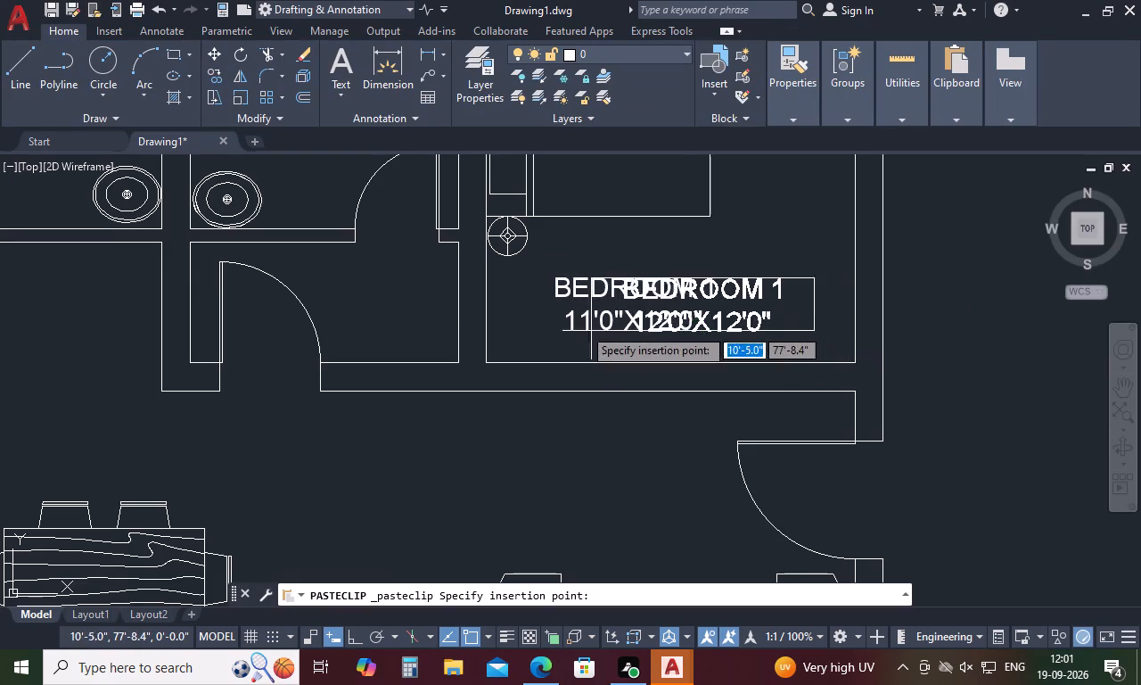
pyautogui.press('Escape')
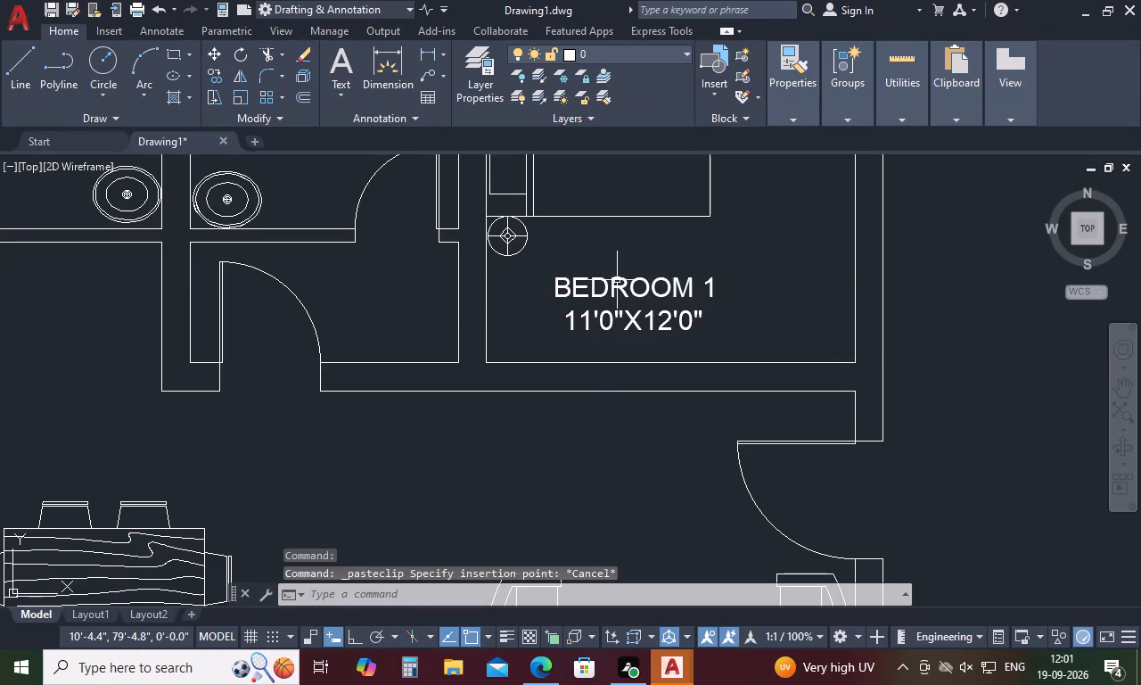
# Change the name line of the north-east bedroom label to BEDROOM 2.
pyautogui.doubleClick(617, 280)
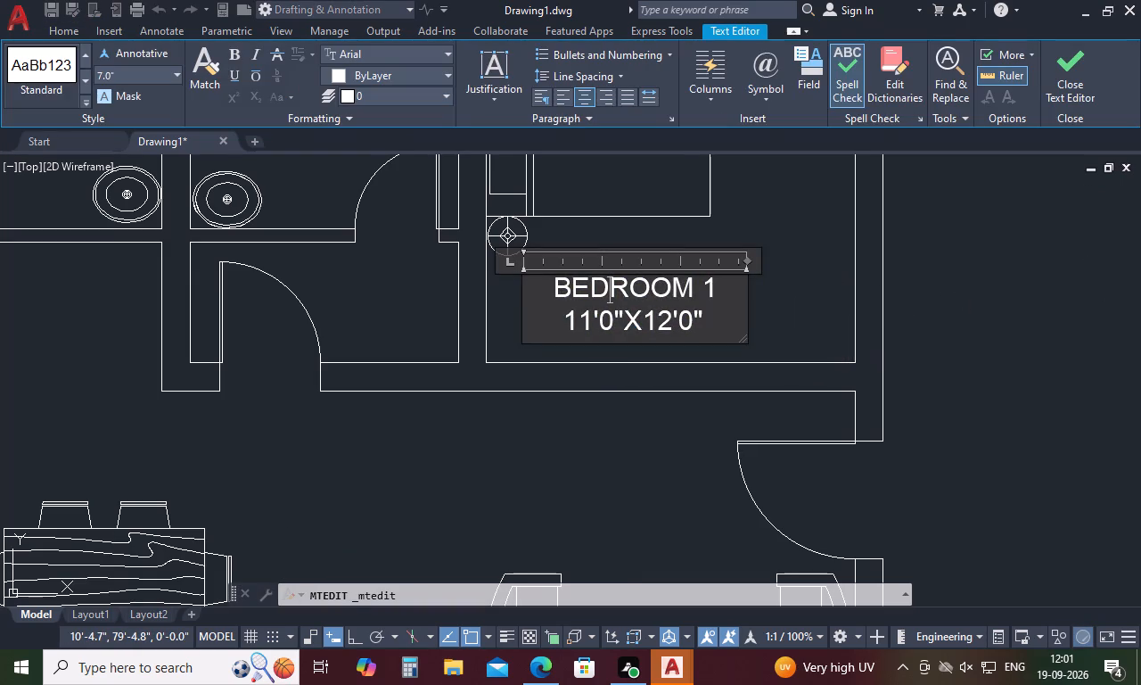
pyautogui.click(726, 294)
pyautogui.press('BackSpace')
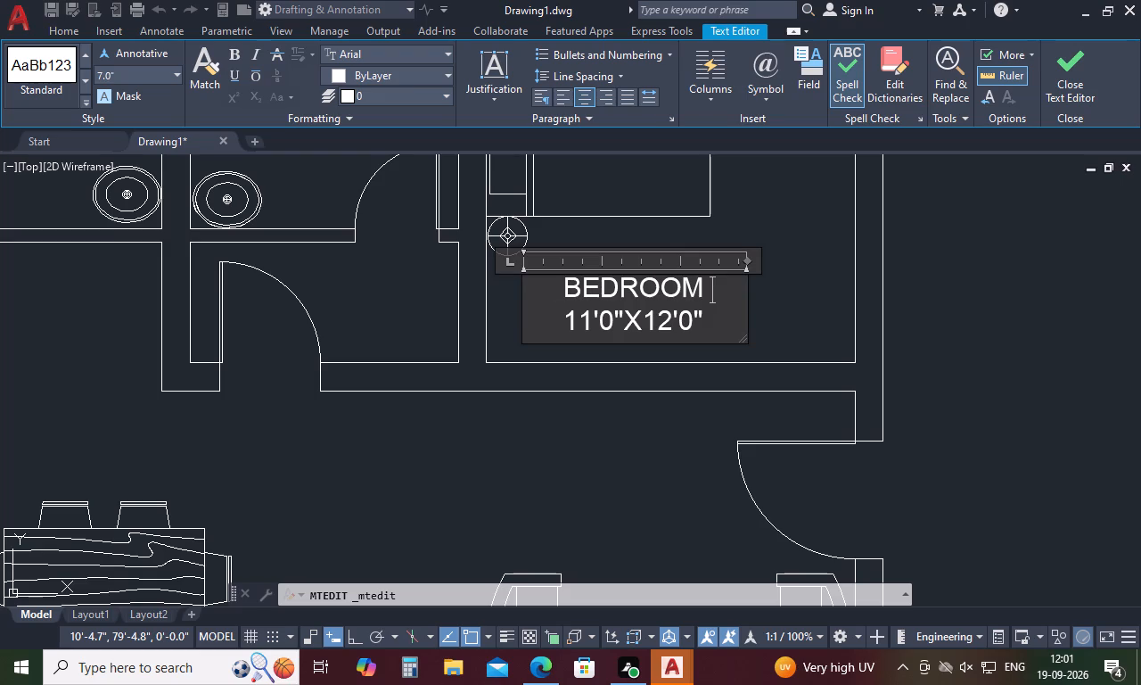
pyautogui.press('2')
pyautogui.click(960, 317)
# Paste a copy of the BEDROOM 1 label into the south-west bedroom, in the open floor area north of the bed.
pyautogui.scroll(-4, 667, 250)
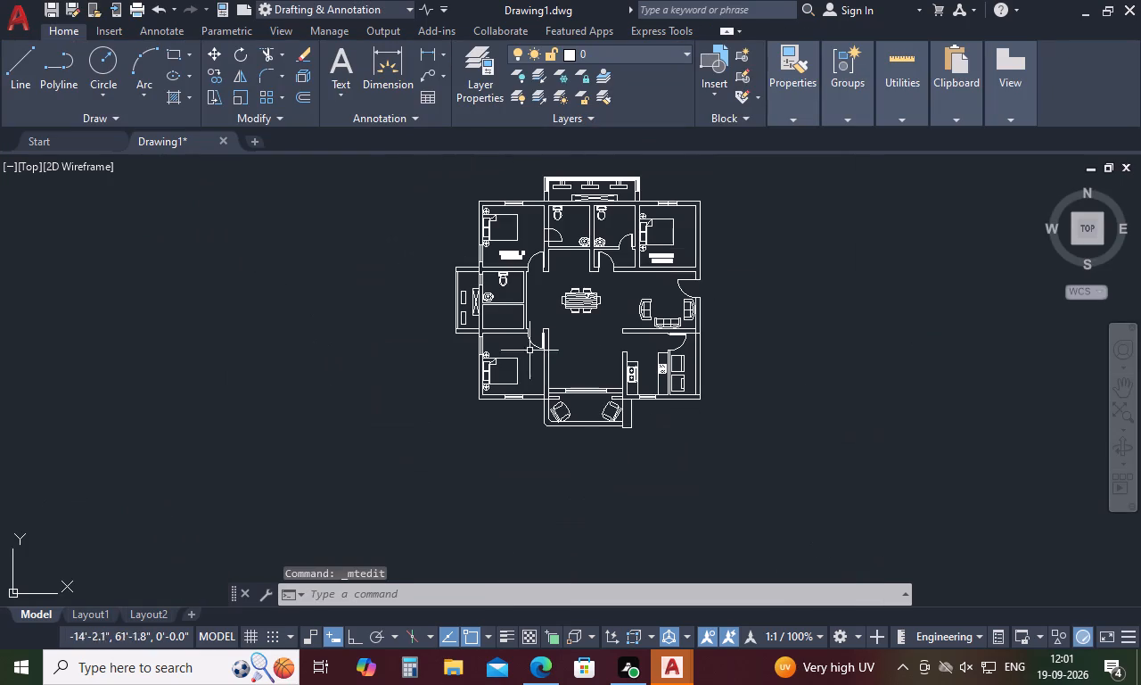
pyautogui.hotkey('ctrl', 'v')
pyautogui.scroll(3, 521, 347)
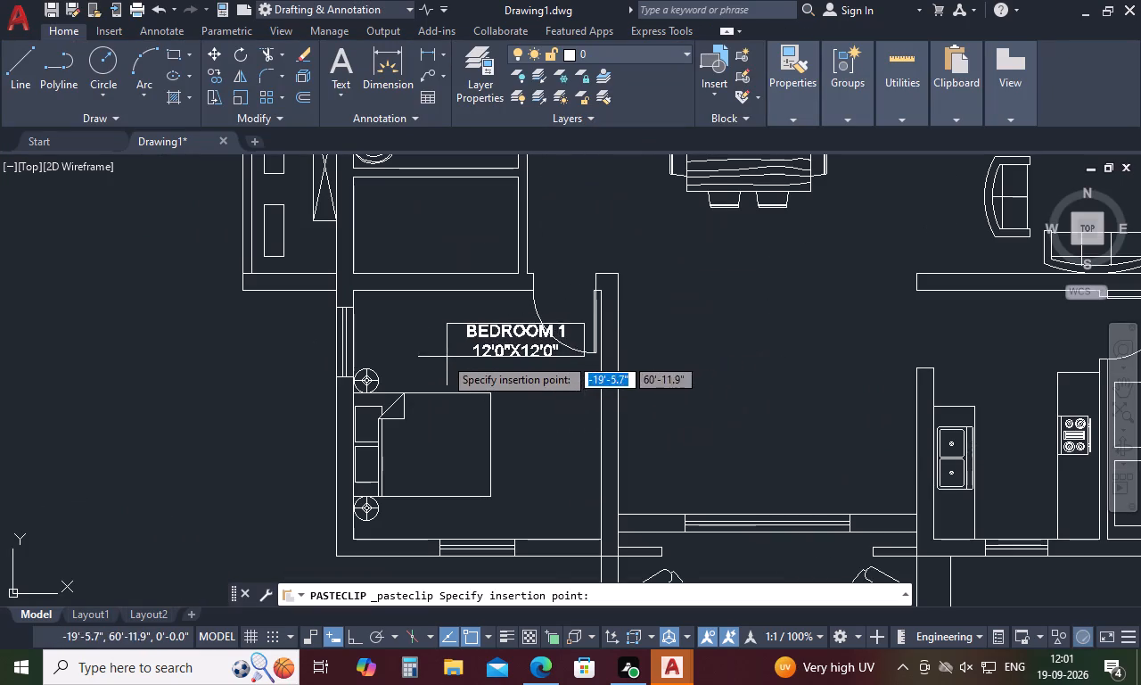
pyautogui.click(405, 354)
# Change the name line of the south-west bedroom's pasted label to M BEDROOM.
pyautogui.doubleClick(468, 325)
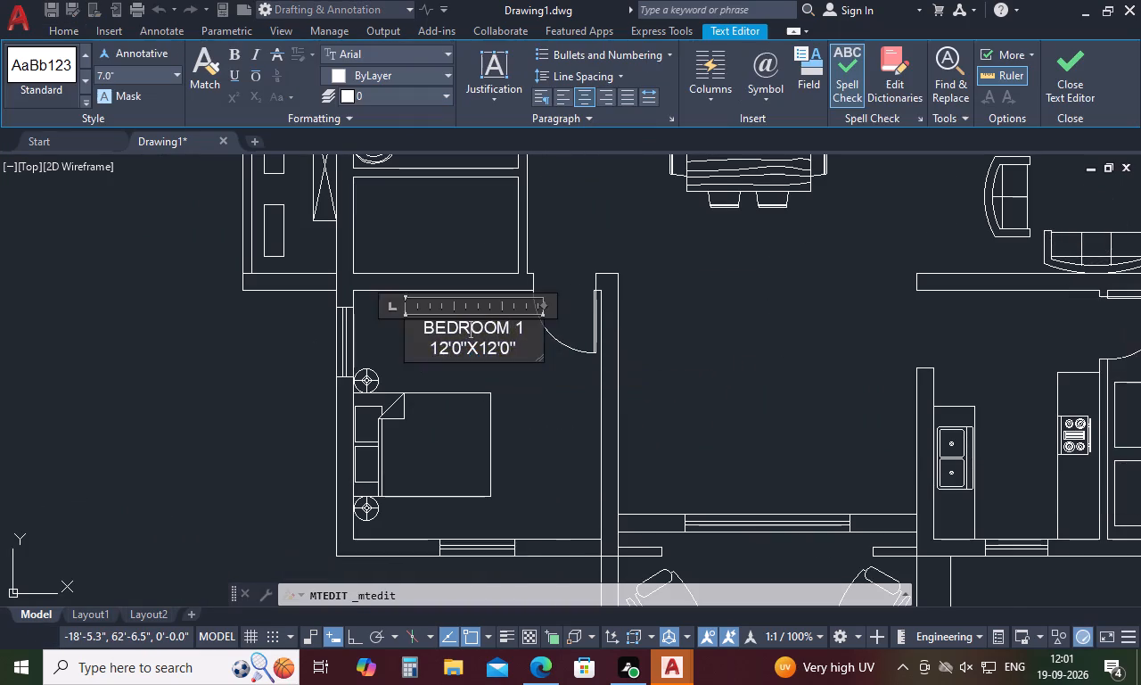
pyautogui.scroll(3, 462, 324)
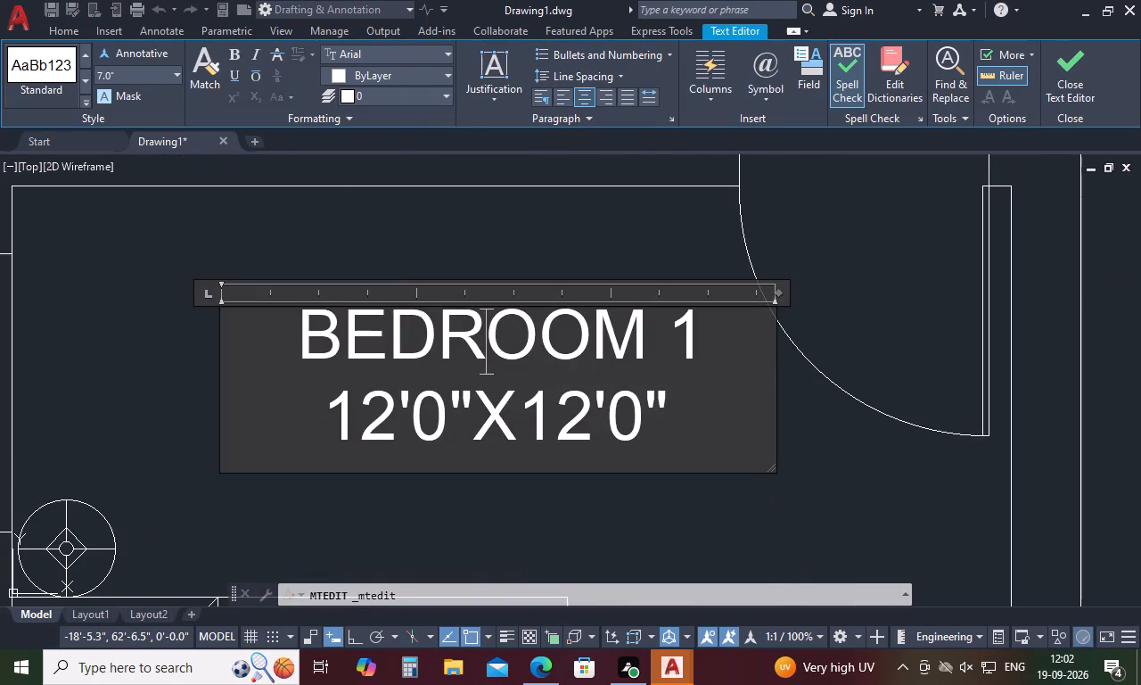
pyautogui.click(291, 333)
pyautogui.press('m')
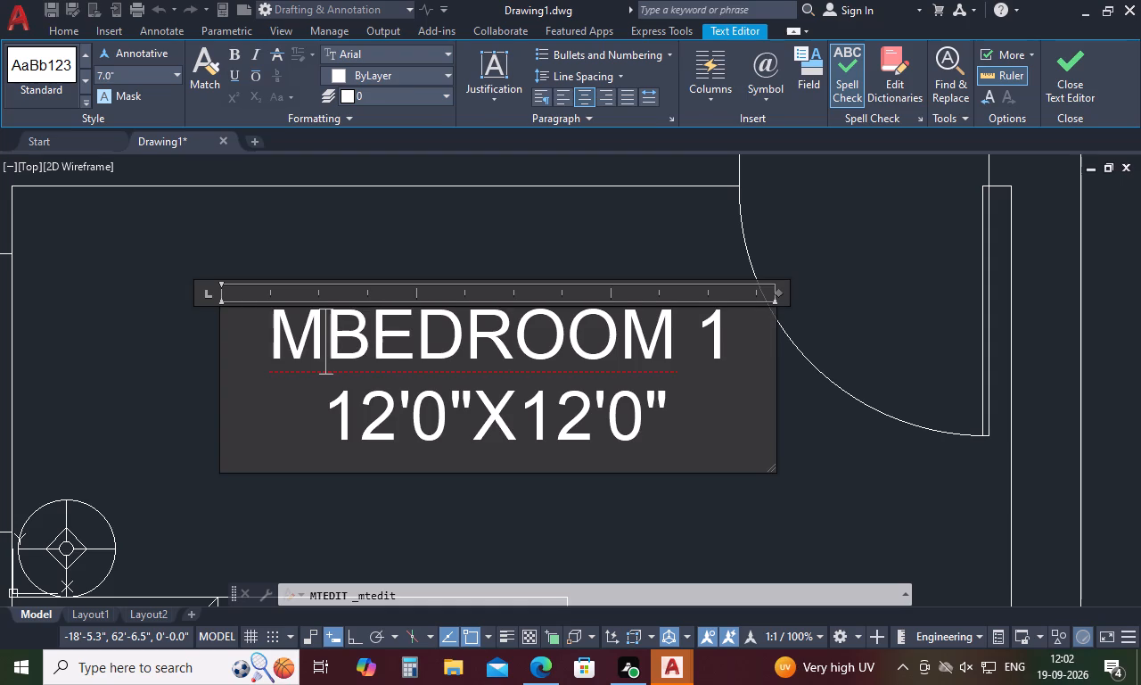
pyautogui.press('space')
pyautogui.click(752, 335)
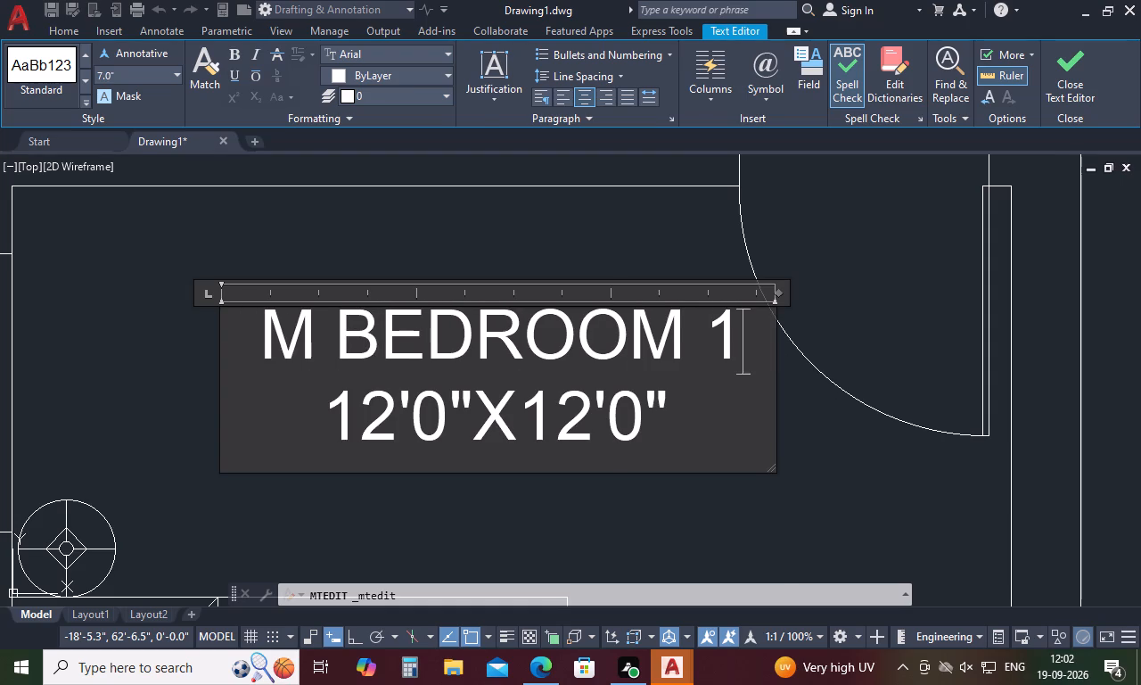
pyautogui.press('BackSpace')
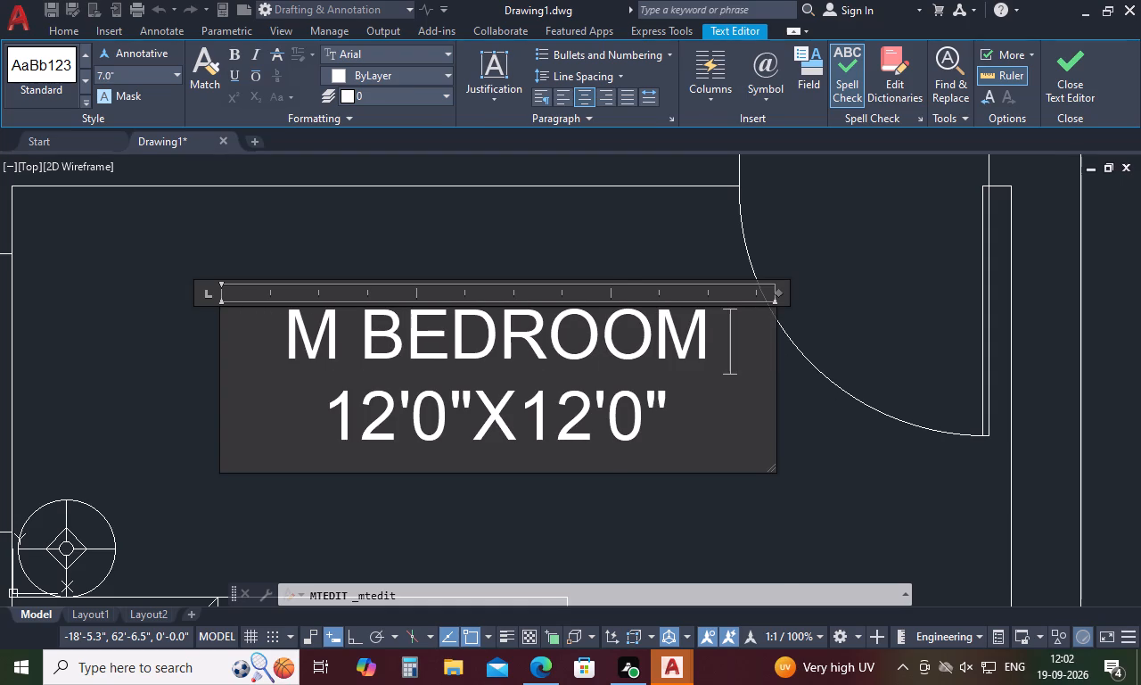
pyautogui.click(818, 474)
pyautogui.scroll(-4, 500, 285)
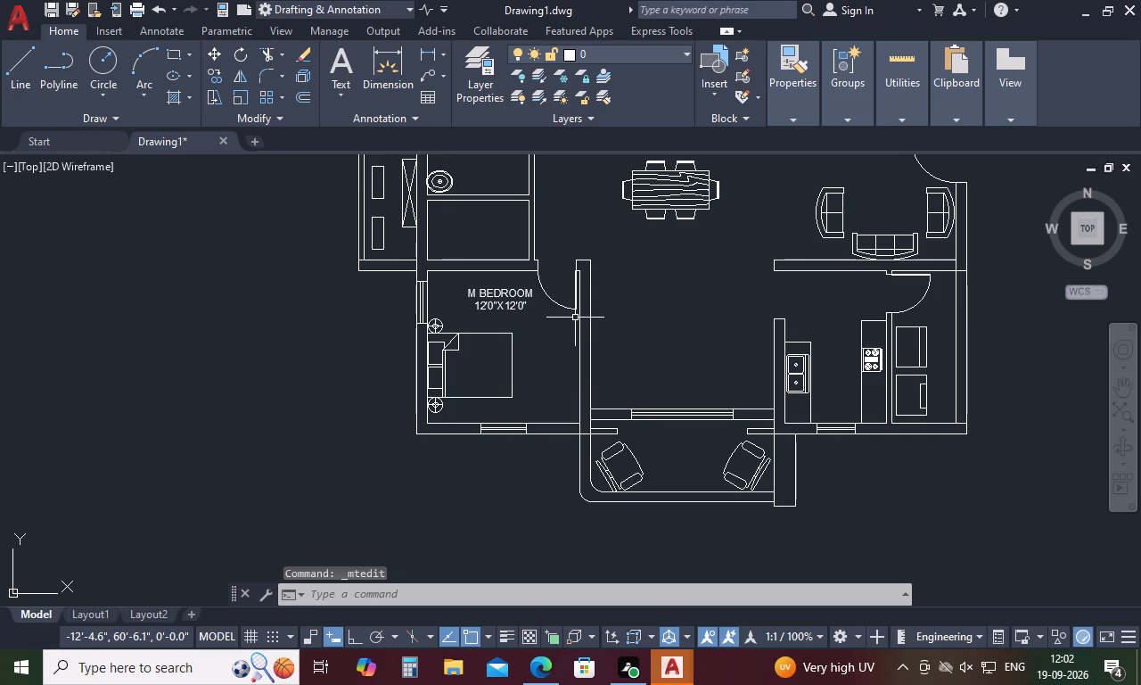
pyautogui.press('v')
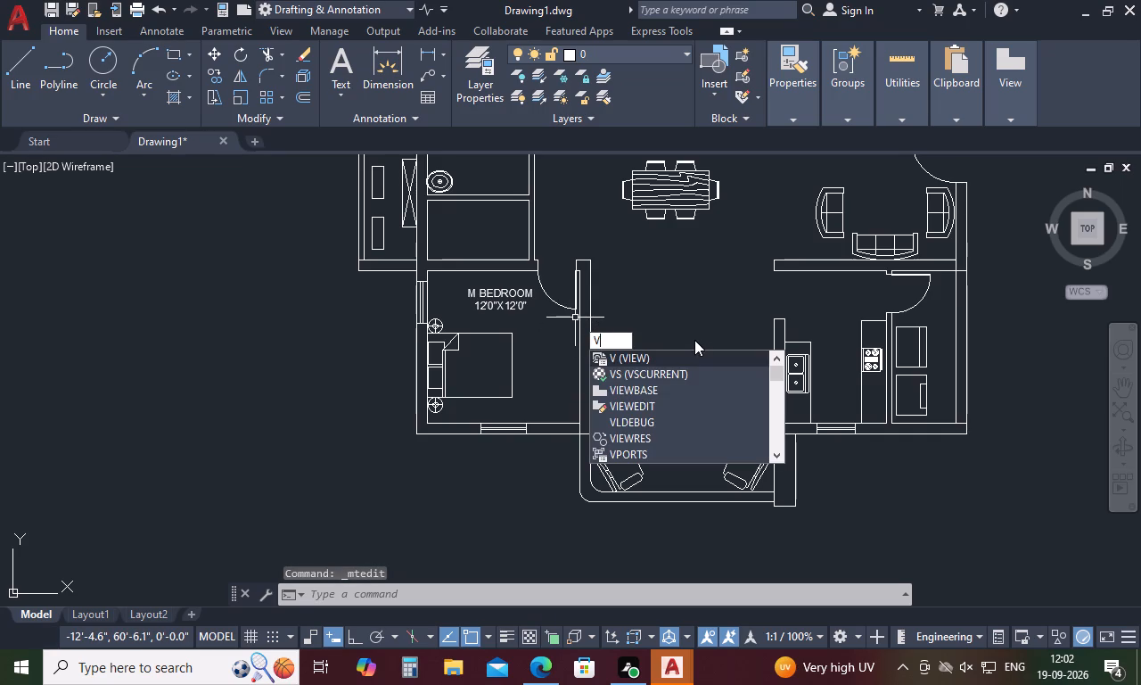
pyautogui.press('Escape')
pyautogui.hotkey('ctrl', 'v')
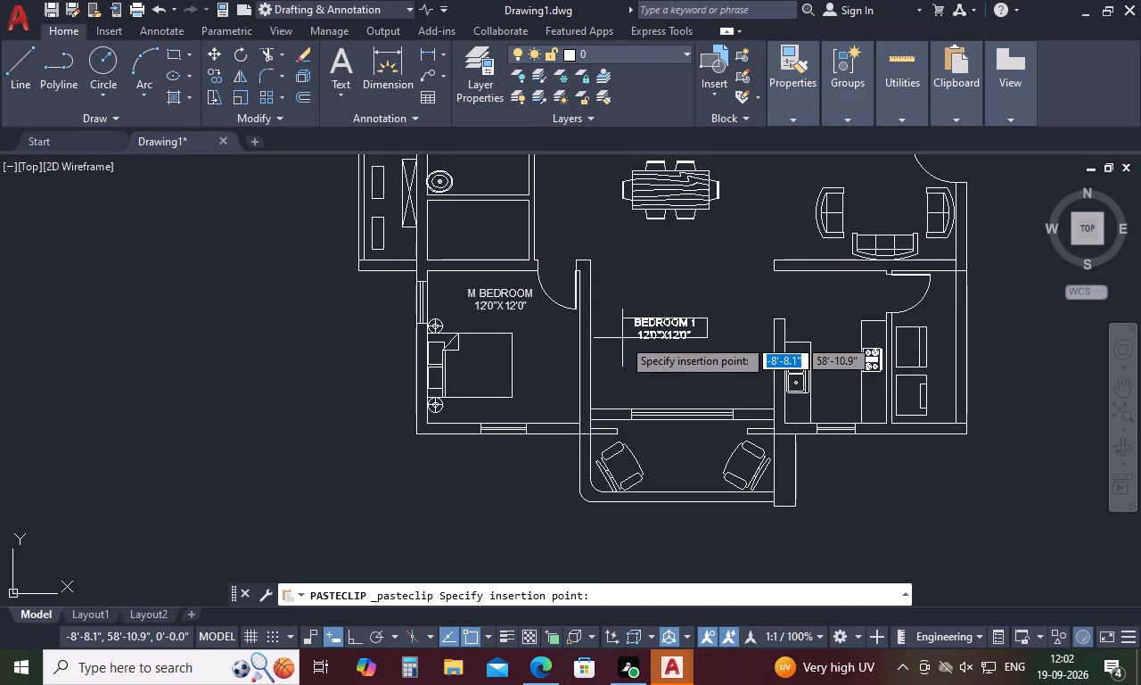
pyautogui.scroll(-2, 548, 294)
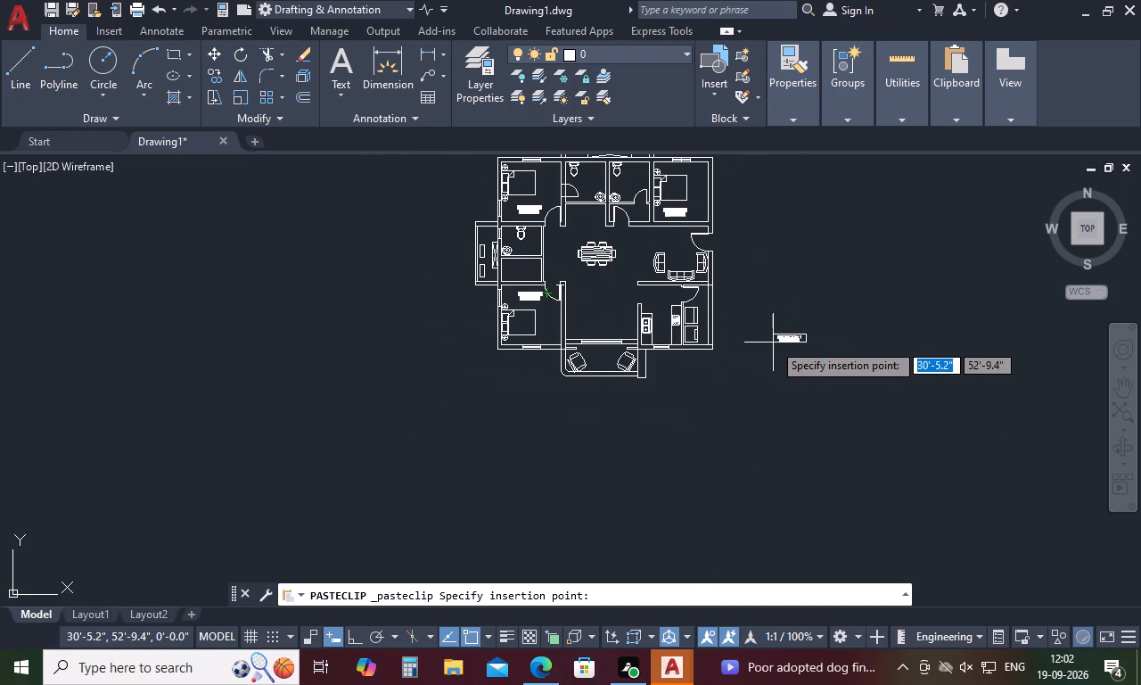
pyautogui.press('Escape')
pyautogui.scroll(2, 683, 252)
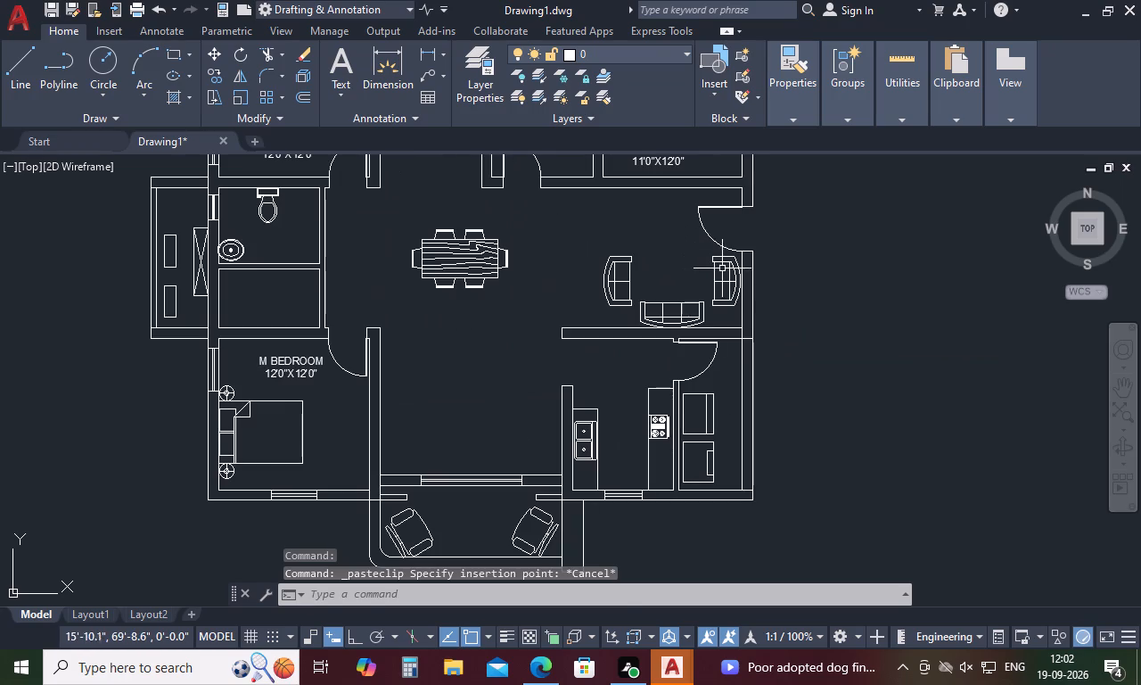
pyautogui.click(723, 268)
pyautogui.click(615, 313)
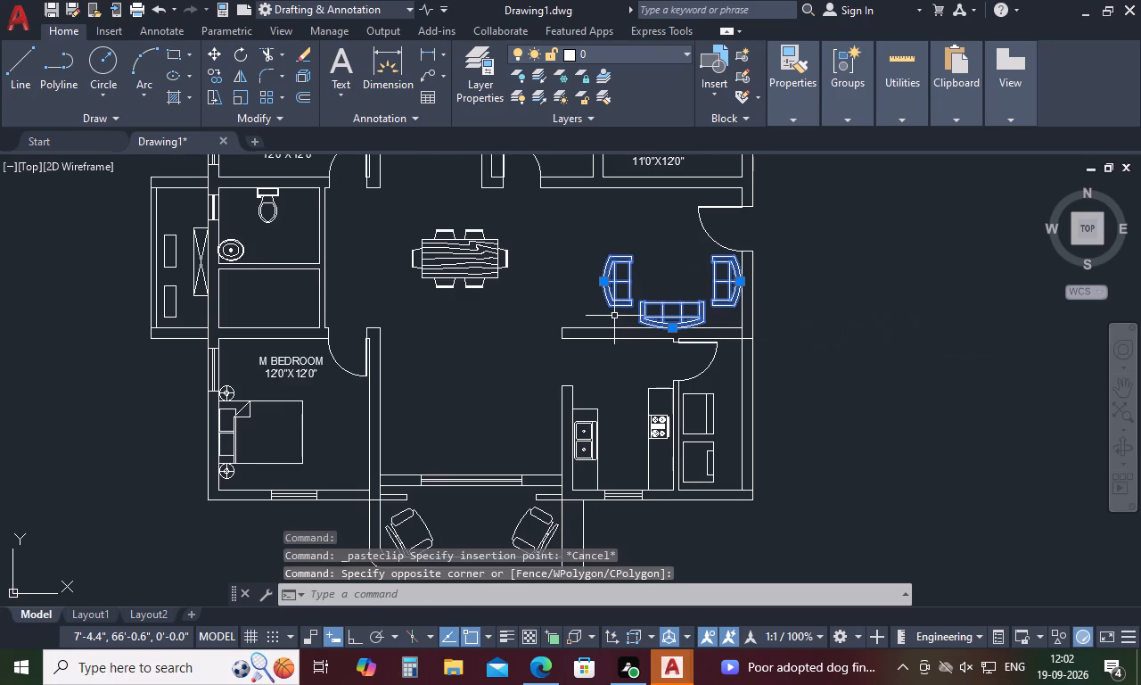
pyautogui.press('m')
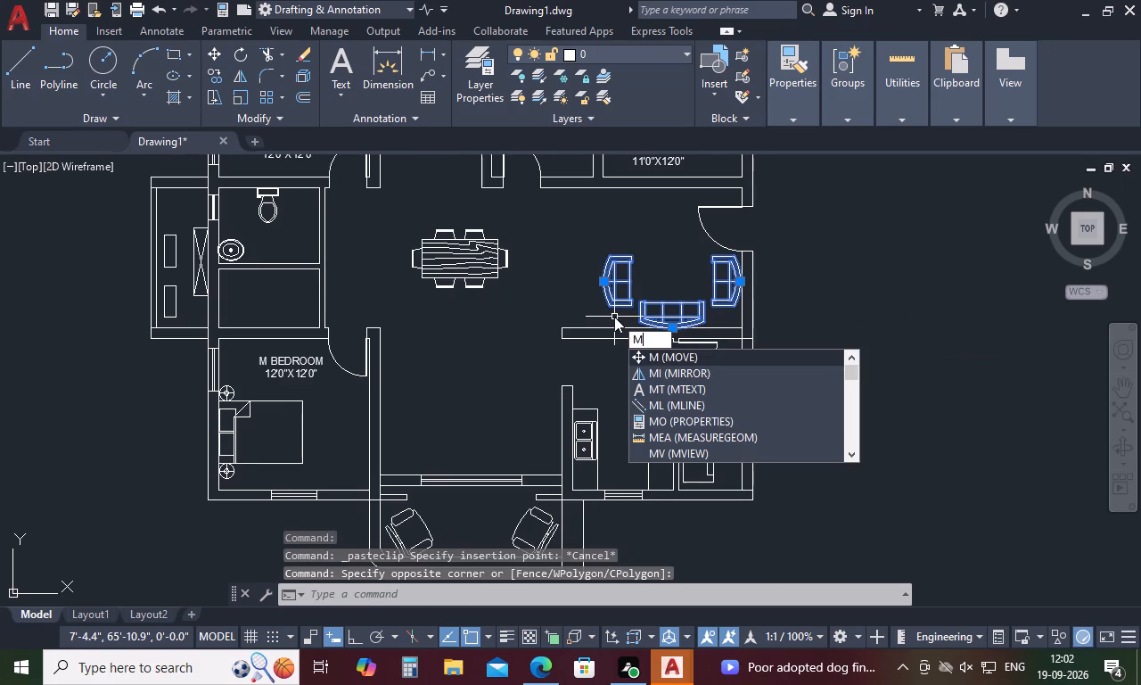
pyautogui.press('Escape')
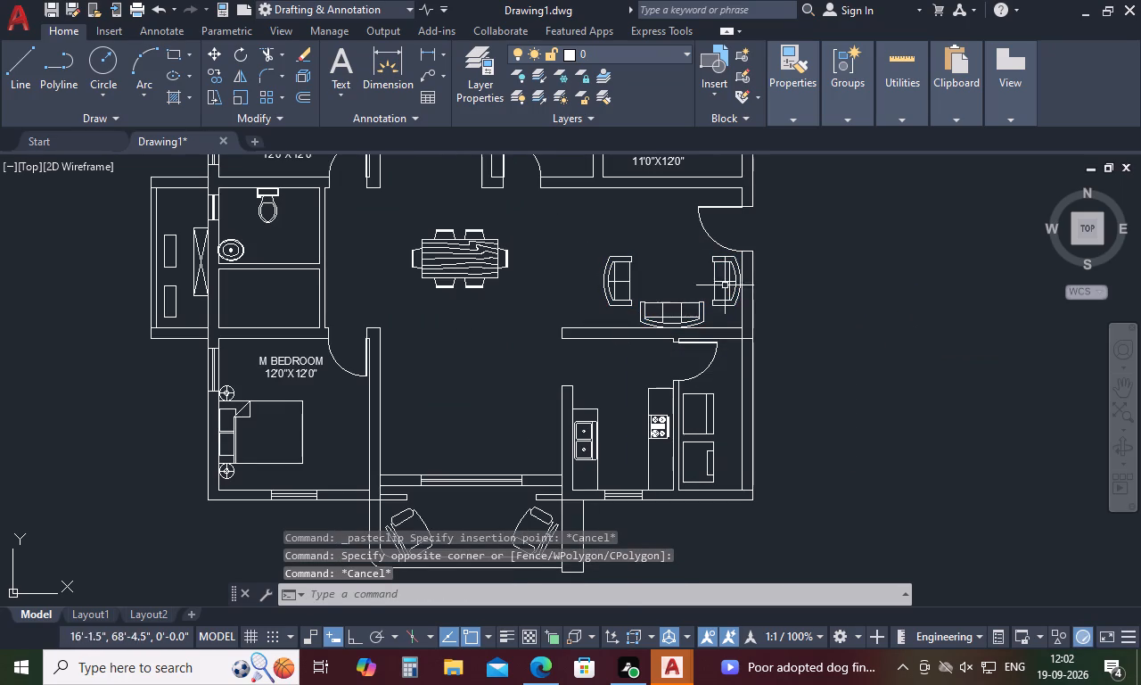
# Copy the three-sofa set from beside the east entrance into the open living area south of the dining table.
pyautogui.moveTo(725, 285); pyautogui.dragTo(600, 279)
pyautogui.rightClick(600, 279)
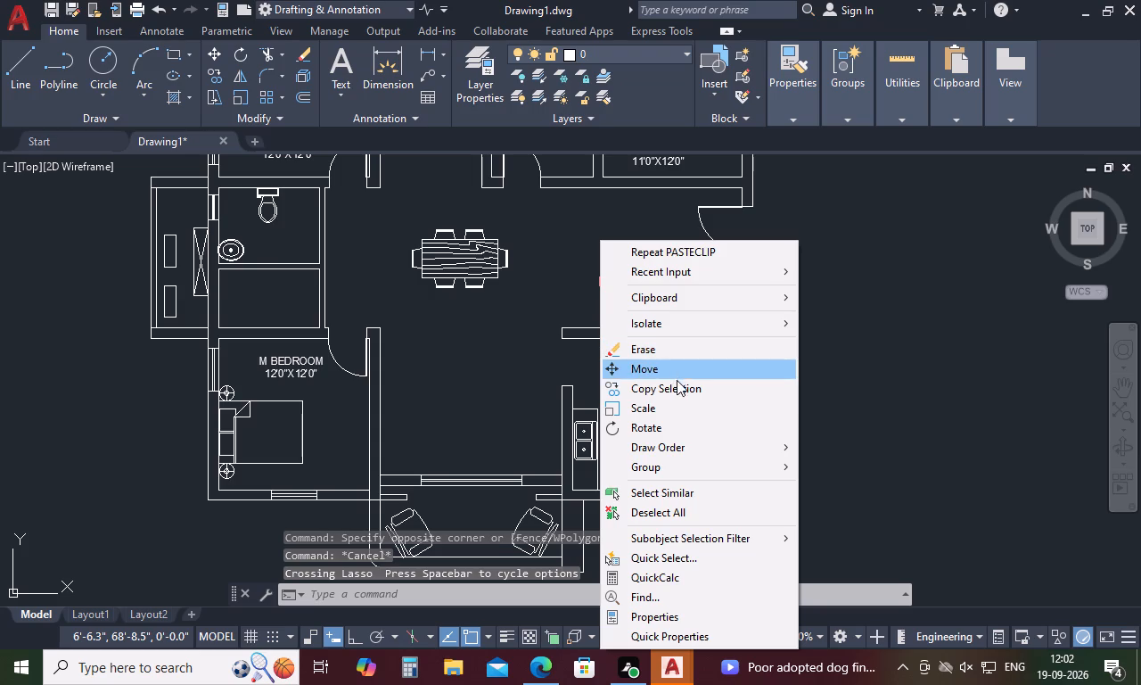
pyautogui.click(662, 383)
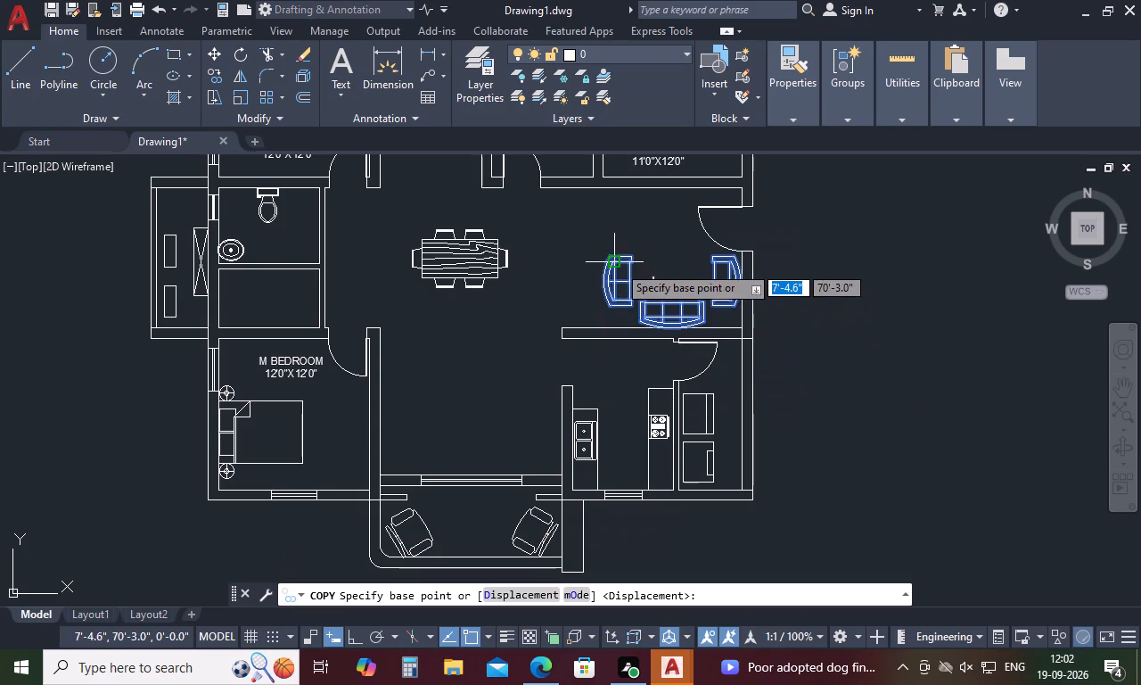
pyautogui.click(627, 257)
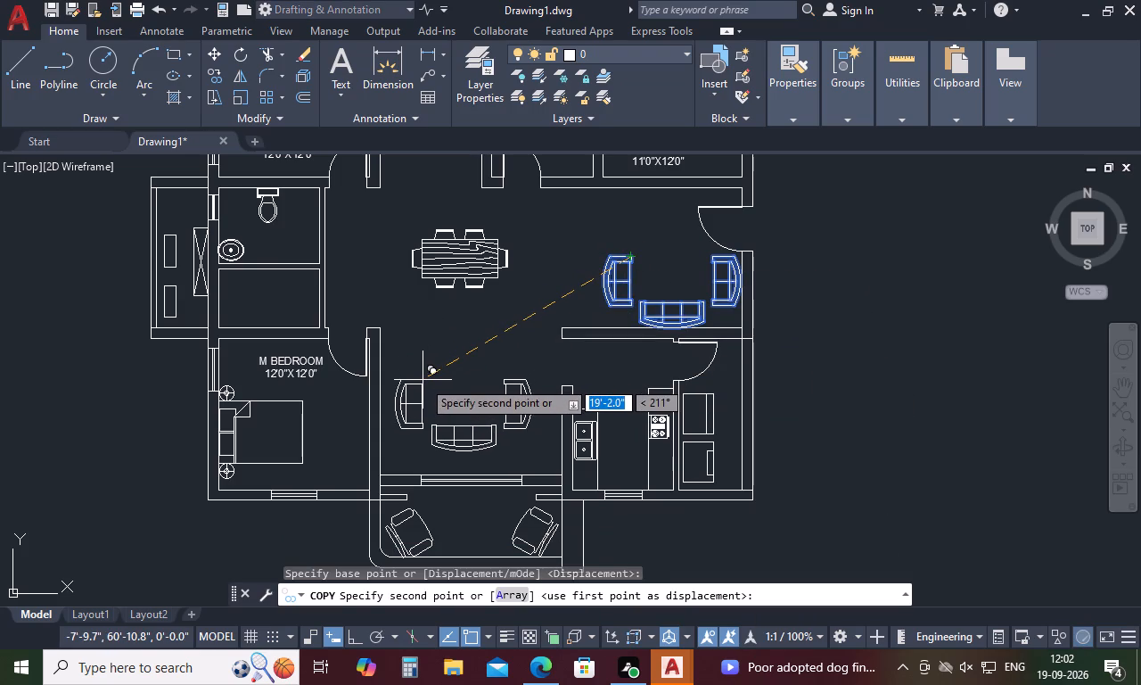
pyautogui.click(423, 380)
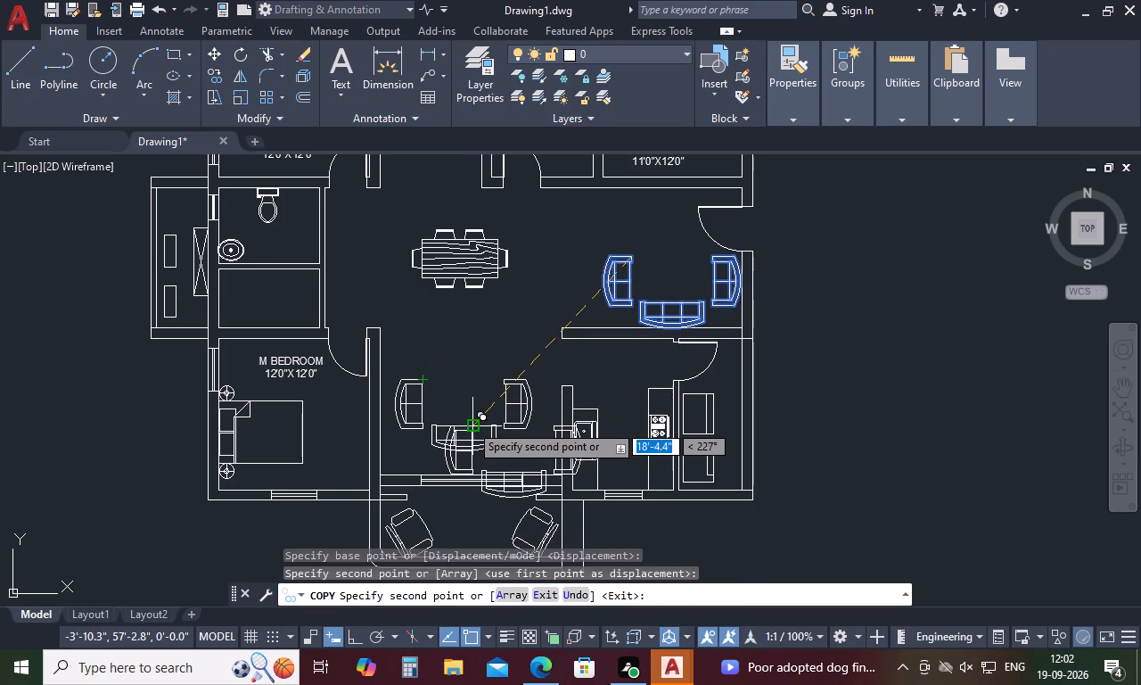
pyautogui.press('space')
# Rotate the copied sofa set a quarter turn clockwise, with the long sofa along the living area's west side.
pyautogui.click(472, 427)
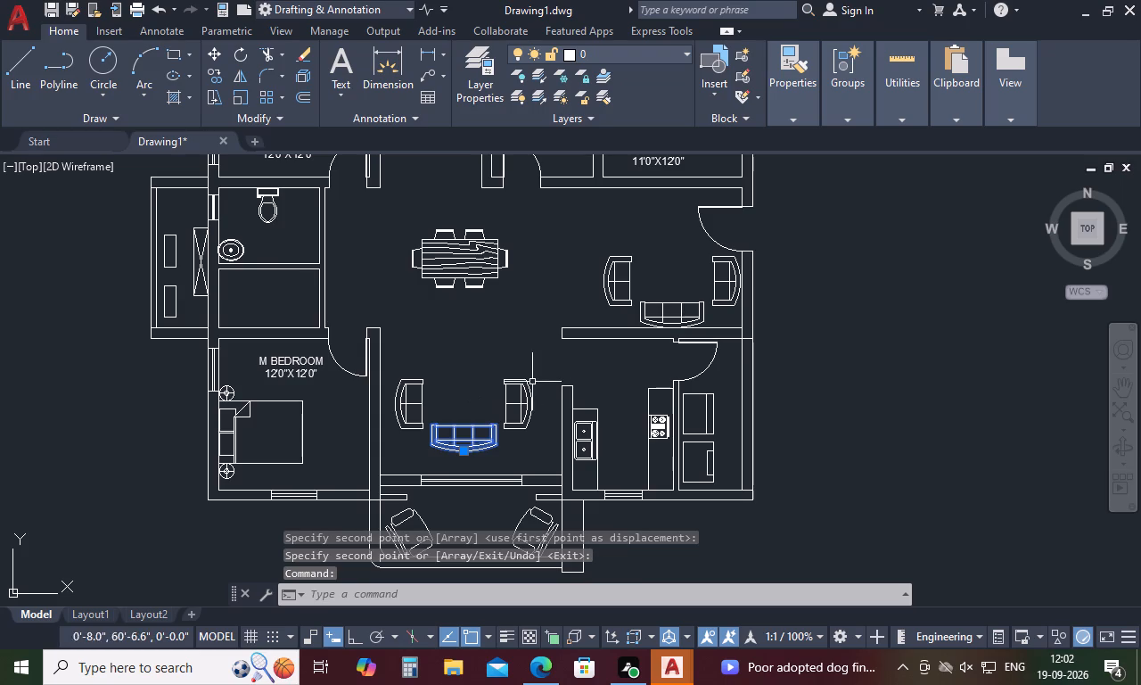
pyautogui.moveTo(546, 367); pyautogui.dragTo(406, 384)
pyautogui.rightClick(433, 361)
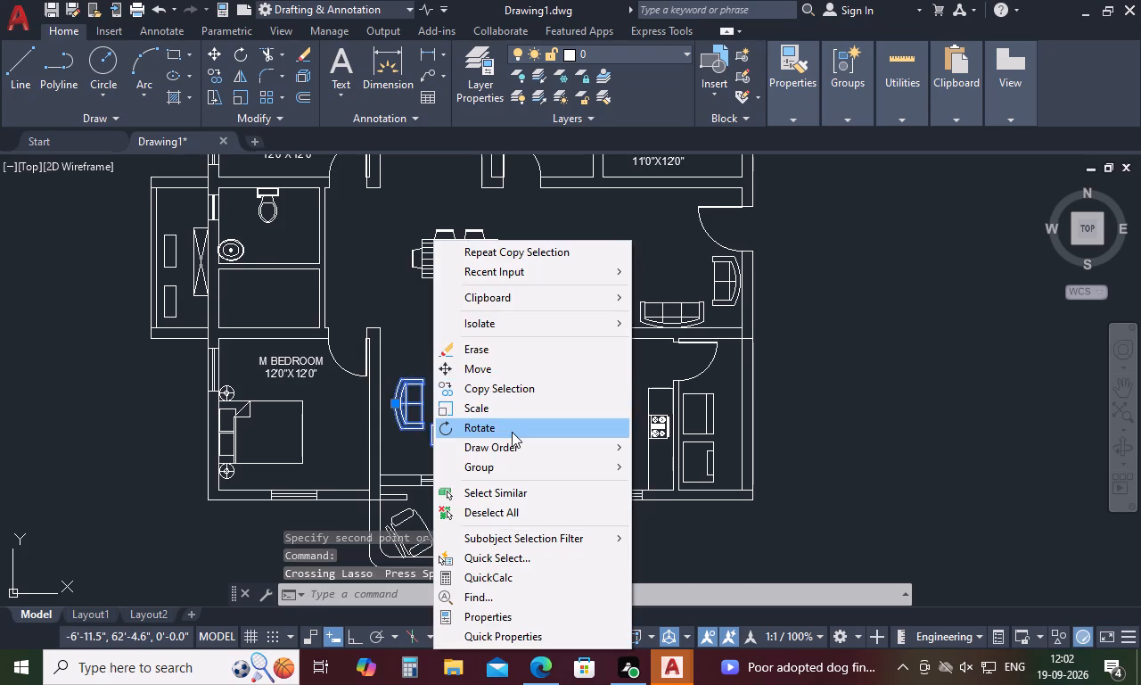
pyautogui.click(513, 432)
pyautogui.click(468, 379)
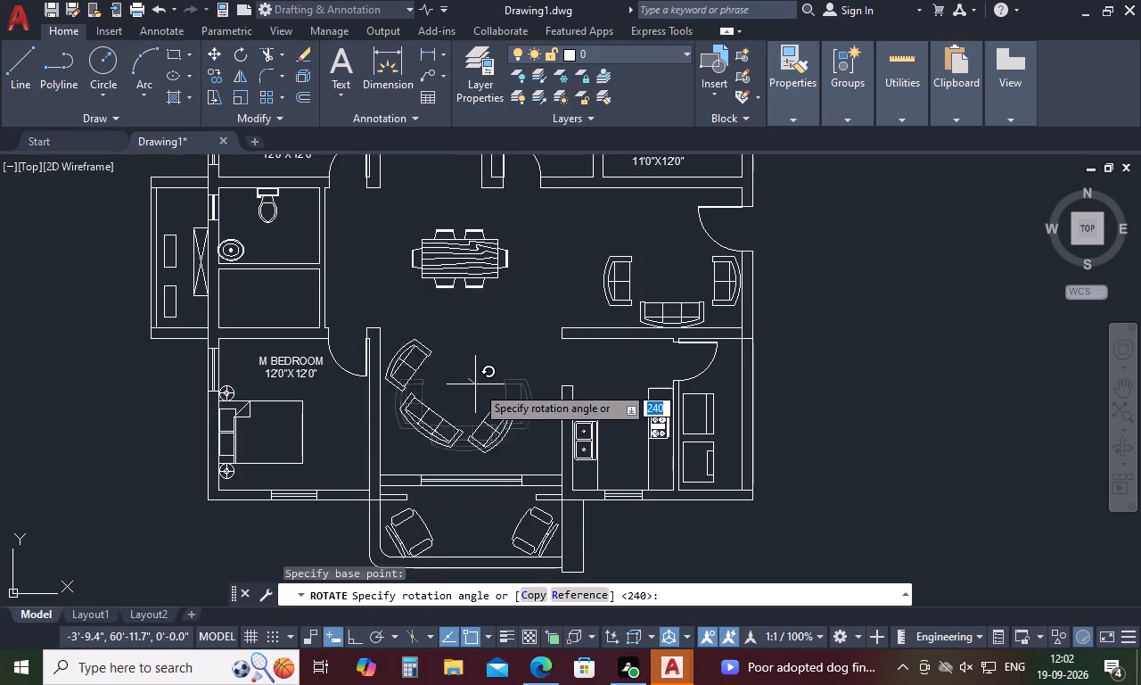
pyautogui.click(468, 430)
# Move the rotated sofa set about 2'-7" south and slightly west, closer to the wall shared with the M BEDROOM.
pyautogui.click(456, 436)
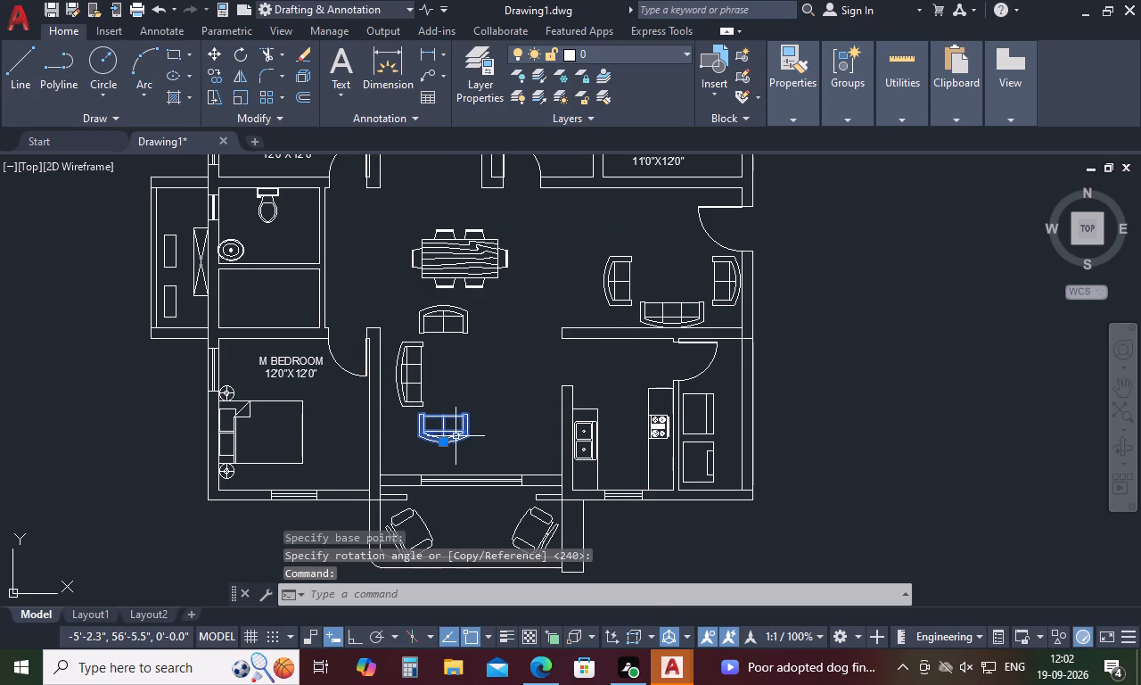
pyautogui.rightClick(456, 436)
pyautogui.press('Escape')
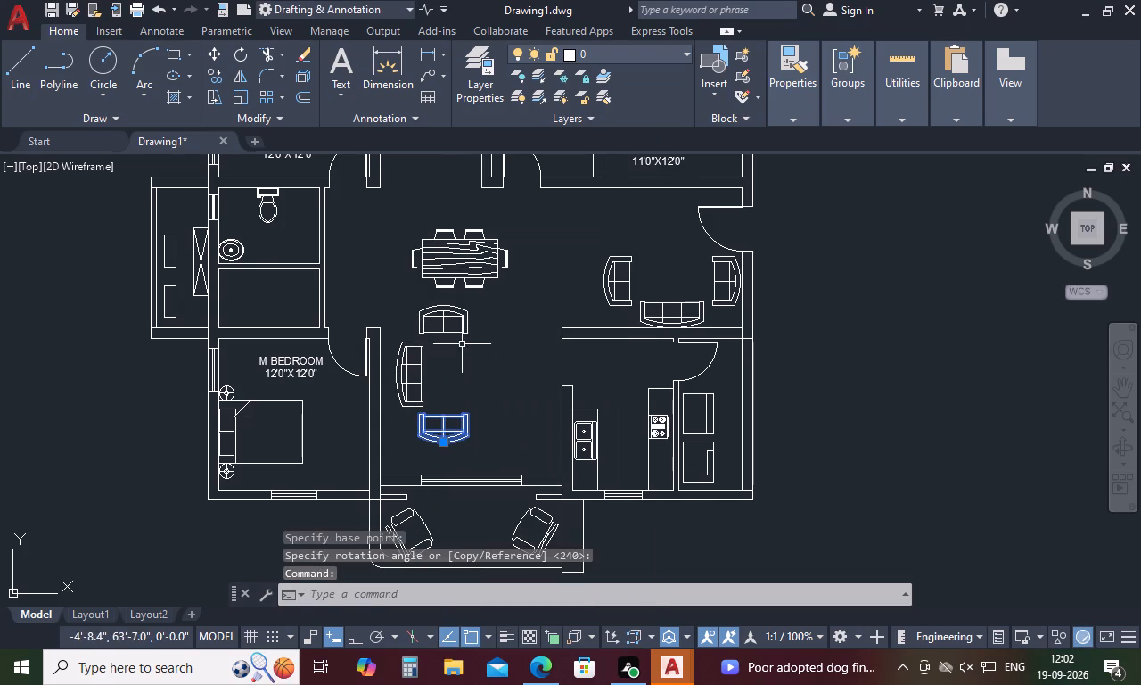
pyautogui.moveTo(454, 322); pyautogui.dragTo(437, 443)
pyautogui.rightClick(488, 380)
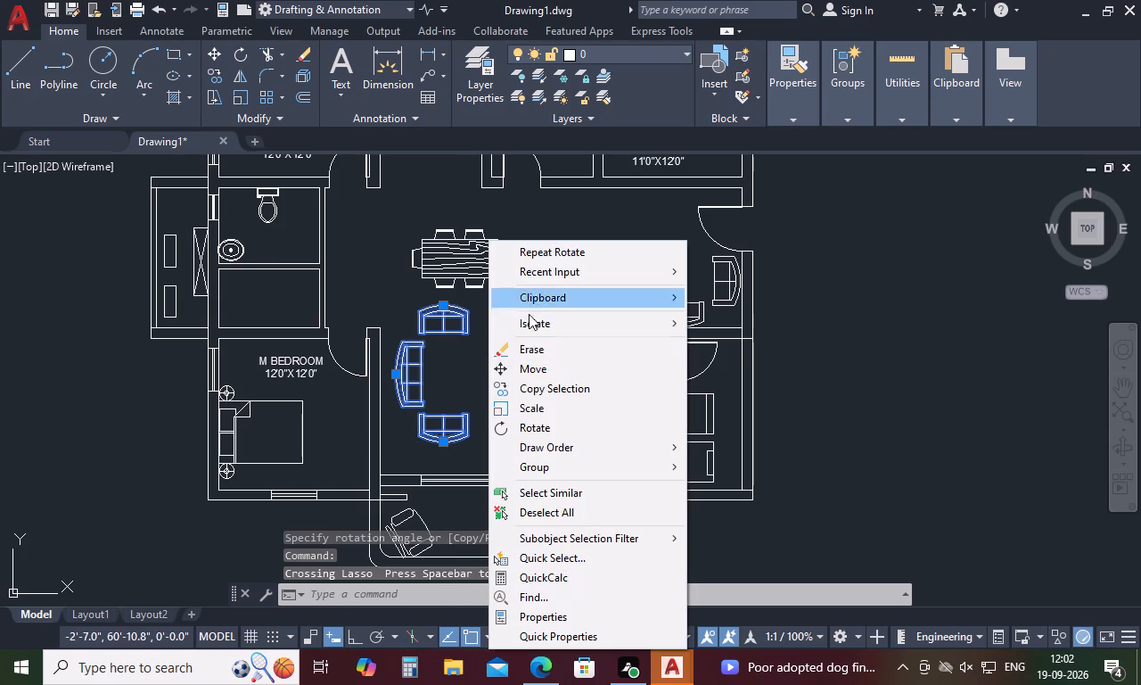
pyautogui.click(546, 376)
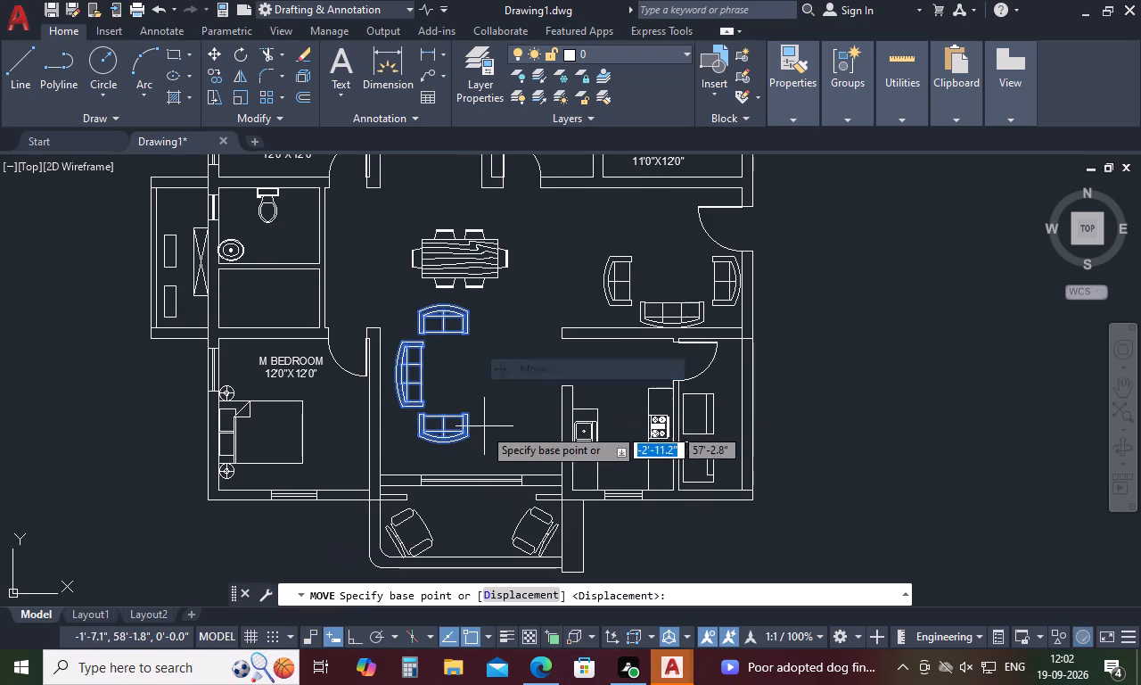
pyautogui.click(460, 438)
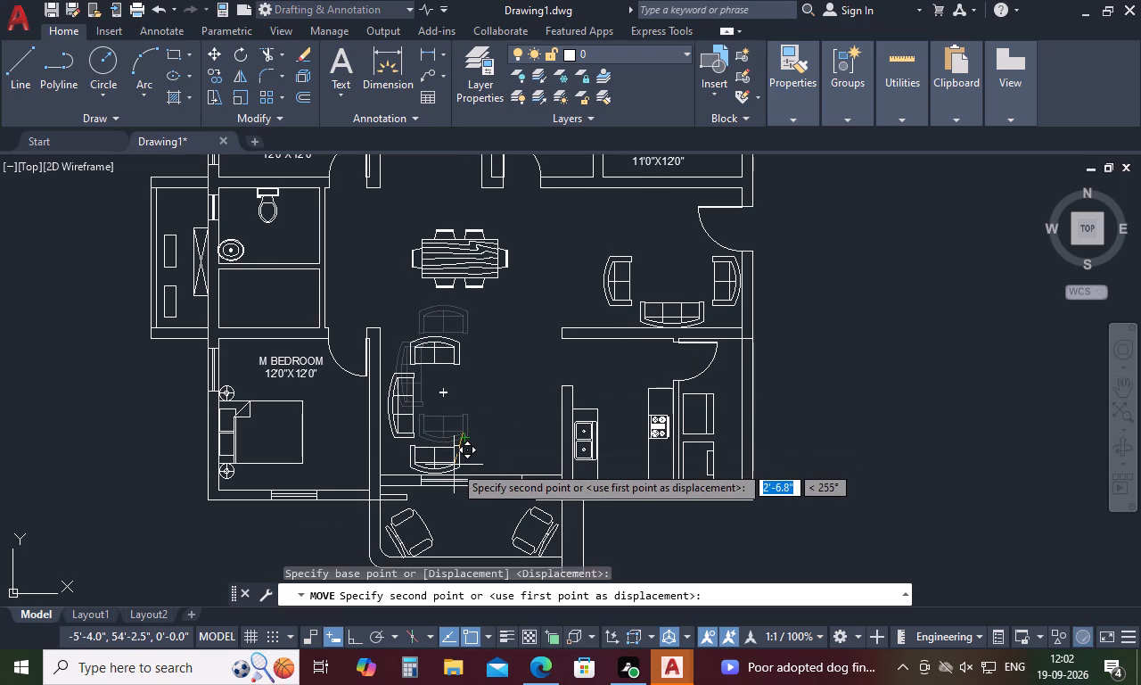
pyautogui.click(454, 465)
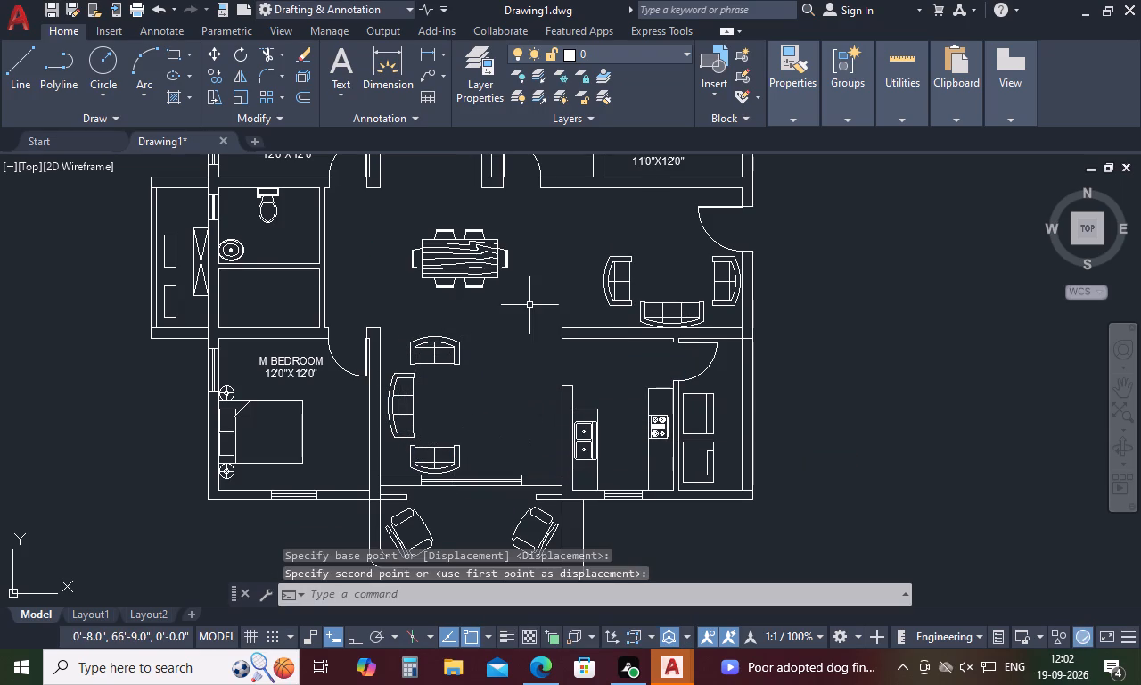
pyautogui.press('Escape')
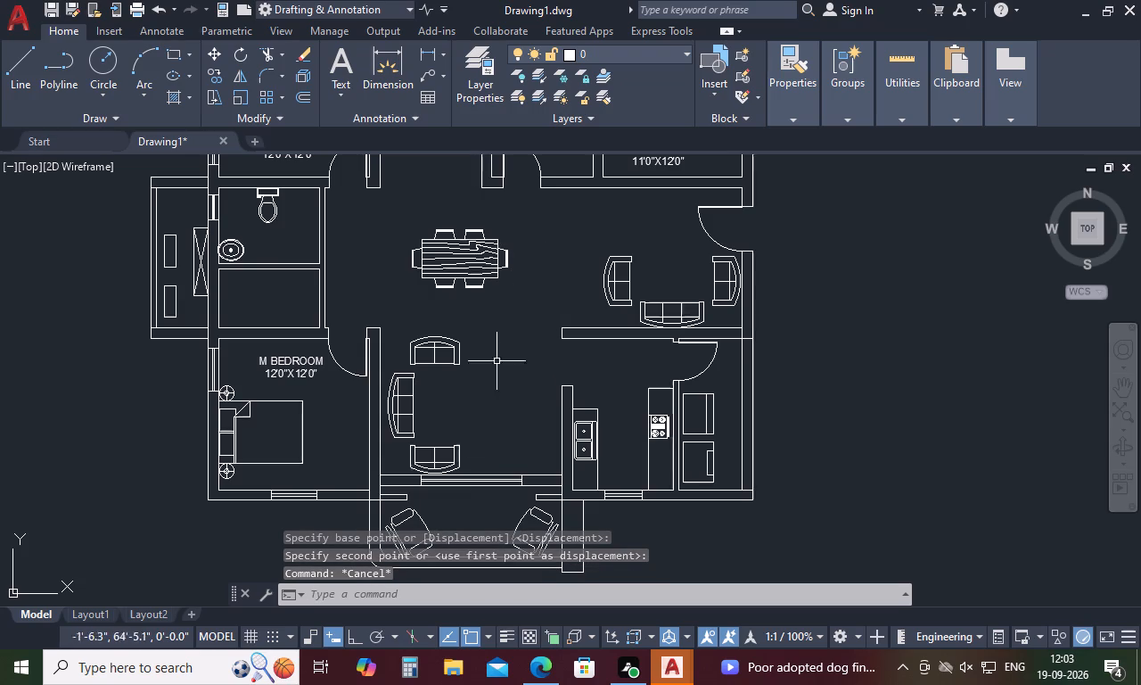
# Paste a copy of the BEDROOM 1 label into the living area, just east of the long sofa.
pyautogui.scroll(-1, 502, 452)
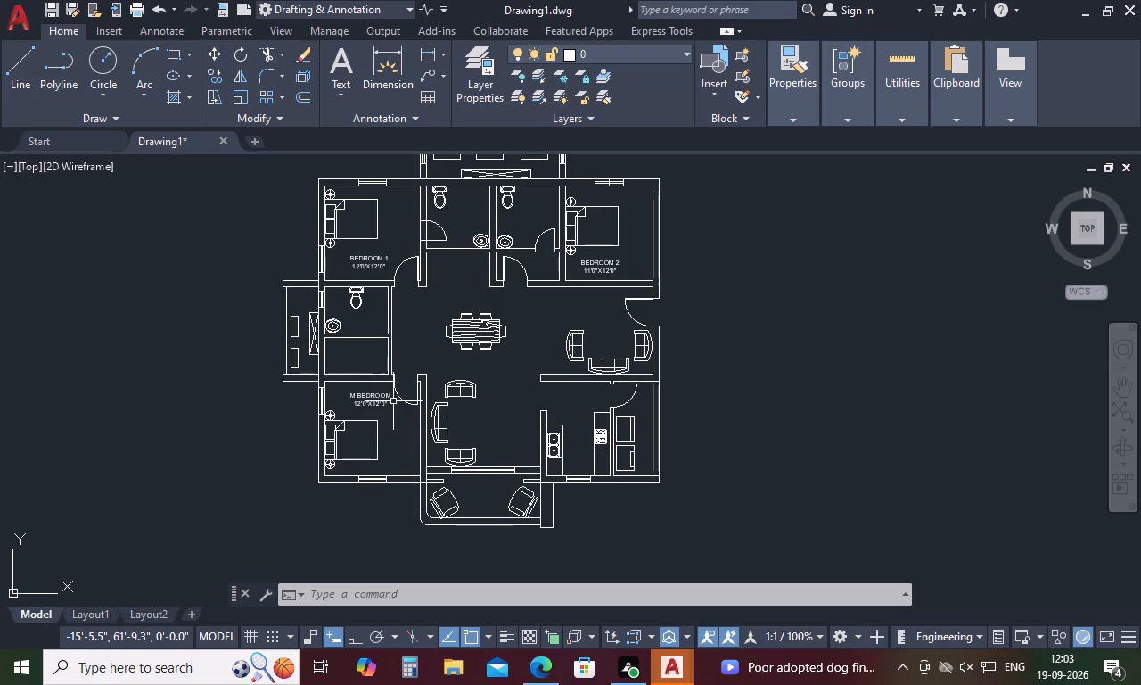
pyautogui.hotkey('ctrl', 'v')
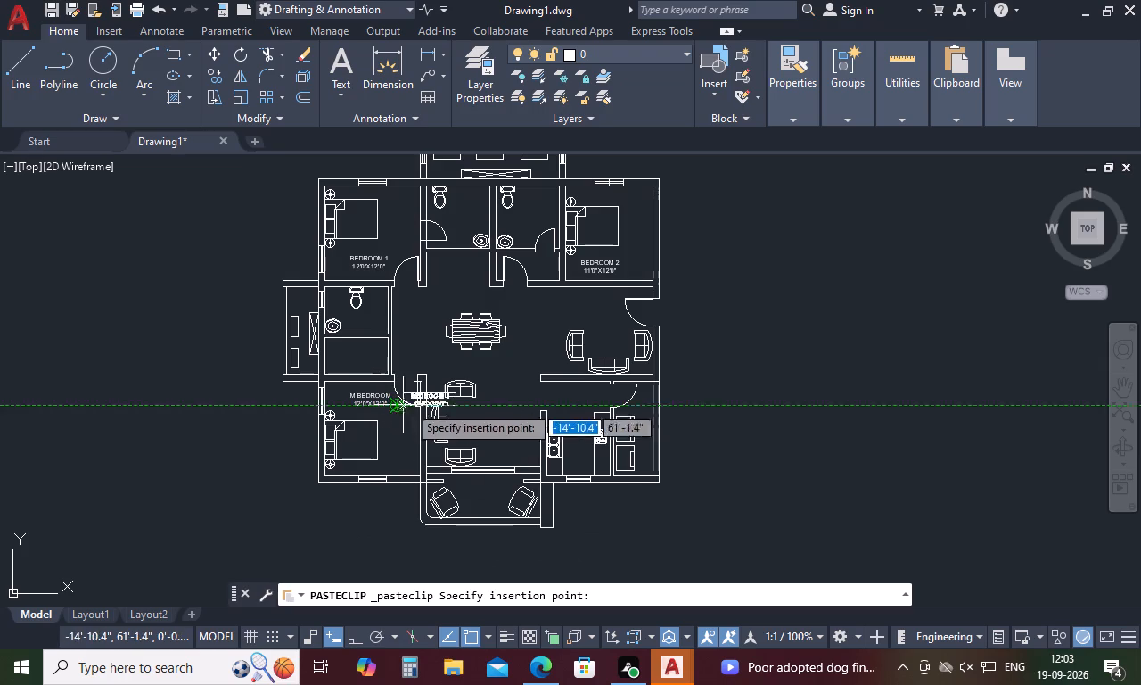
pyautogui.click(470, 427)
# Change the name line of the living area's pasted label to LIVING.
pyautogui.doubleClick(485, 415)
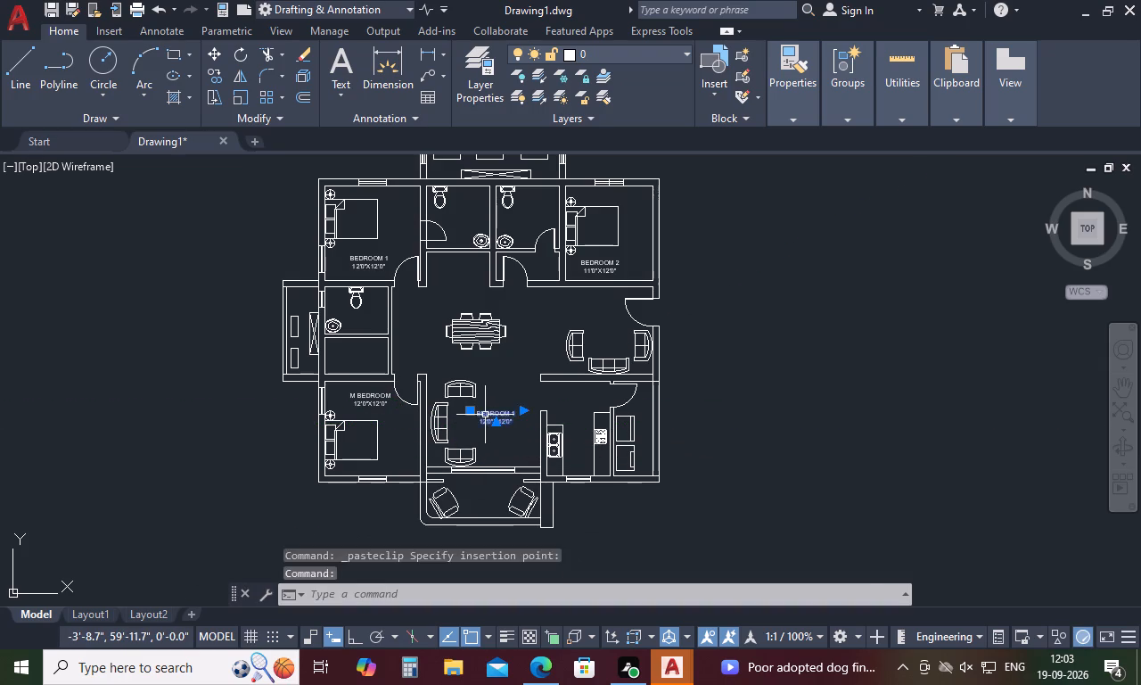
pyautogui.scroll(4, 483, 414)
pyautogui.scroll(-3, 735, 376)
pyautogui.click(860, 408)
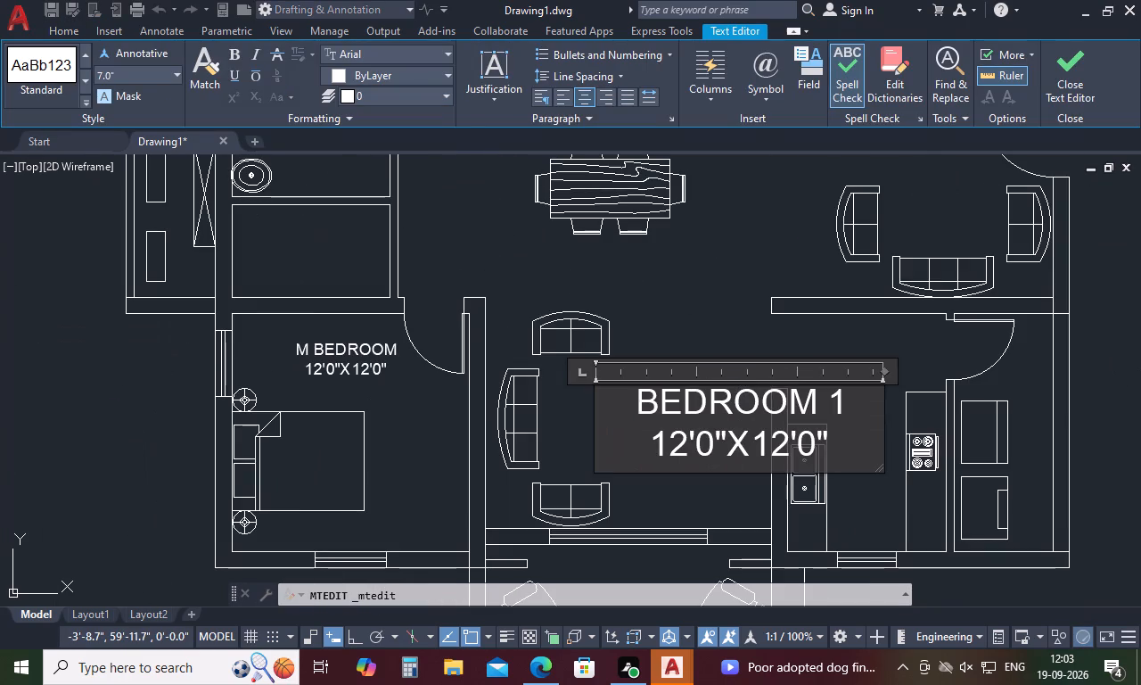
pyautogui.press('BackSpace')
pyautogui.press('BackSpace')
pyautogui.press('BackSpace')
pyautogui.press('BackSpace')
pyautogui.press('BackSpace')
pyautogui.press('BackSpace')
pyautogui.press('BackSpace')
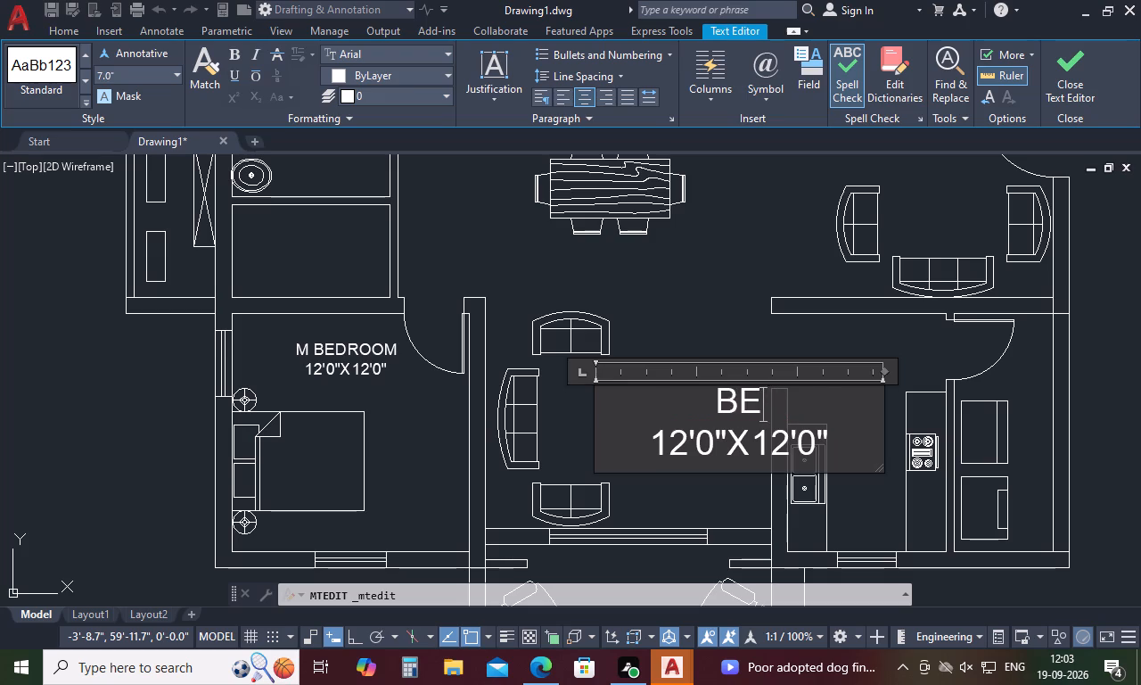
pyautogui.press('BackSpace')
pyautogui.press('BackSpace')
pyautogui.write('LI')
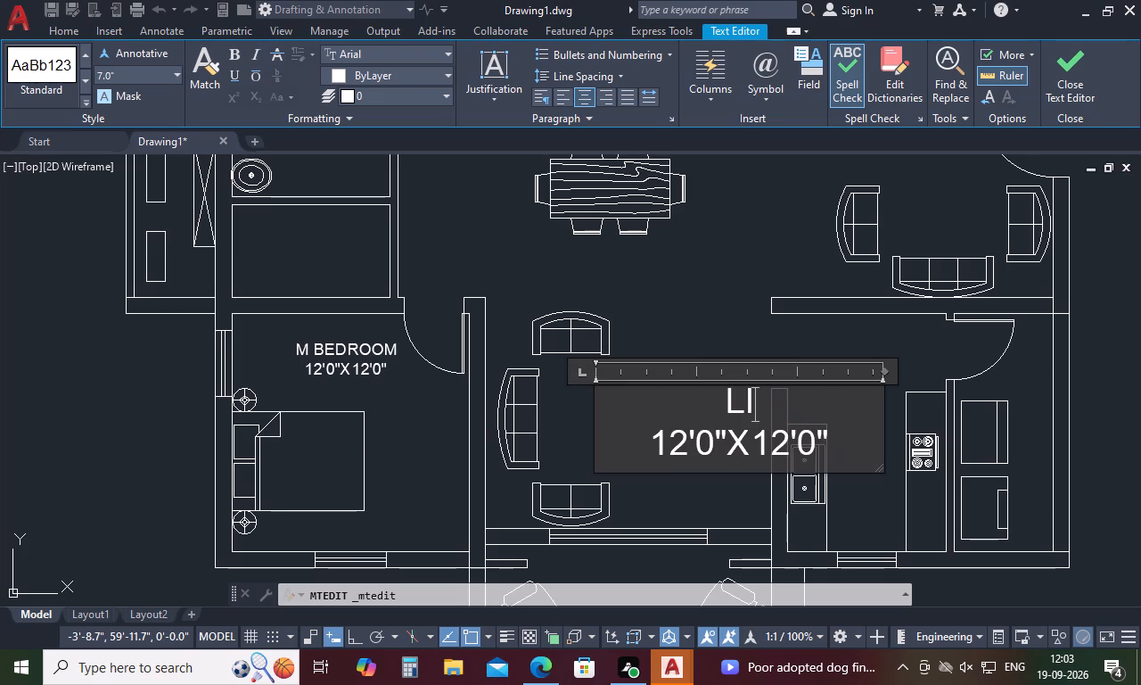
pyautogui.write('VING')
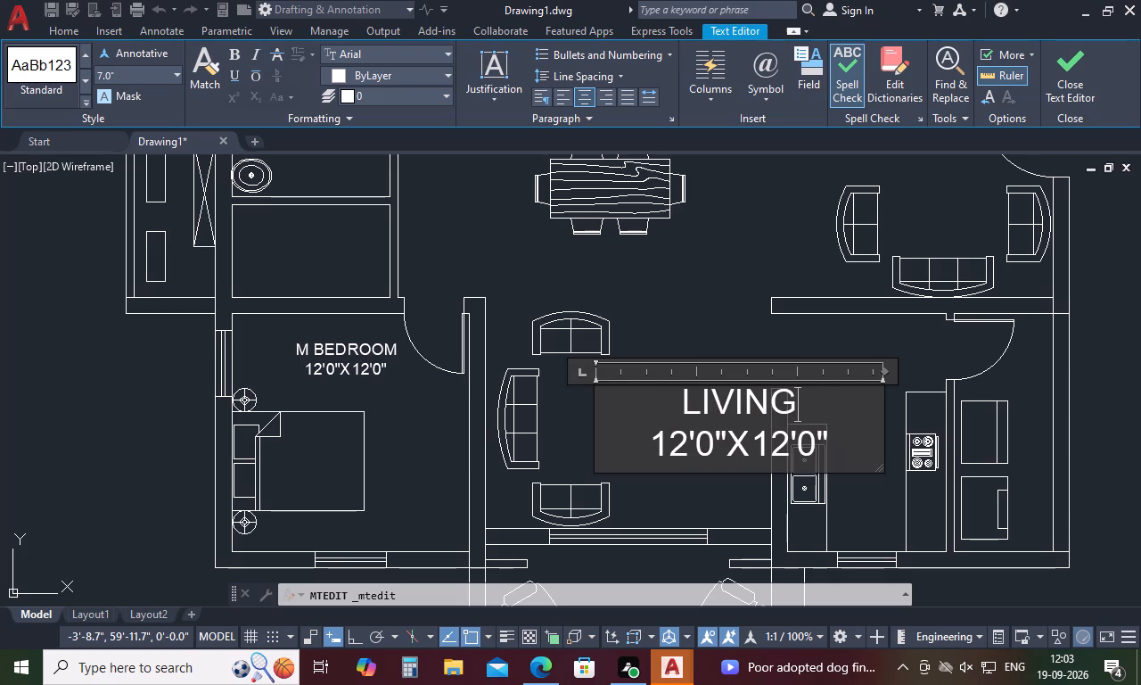
# Set the dimension line of the LIVING label to 10'3"X10'10" and finish editing it.
pyautogui.click(690, 452)
pyautogui.press('BackSpace')
pyautogui.press('0')
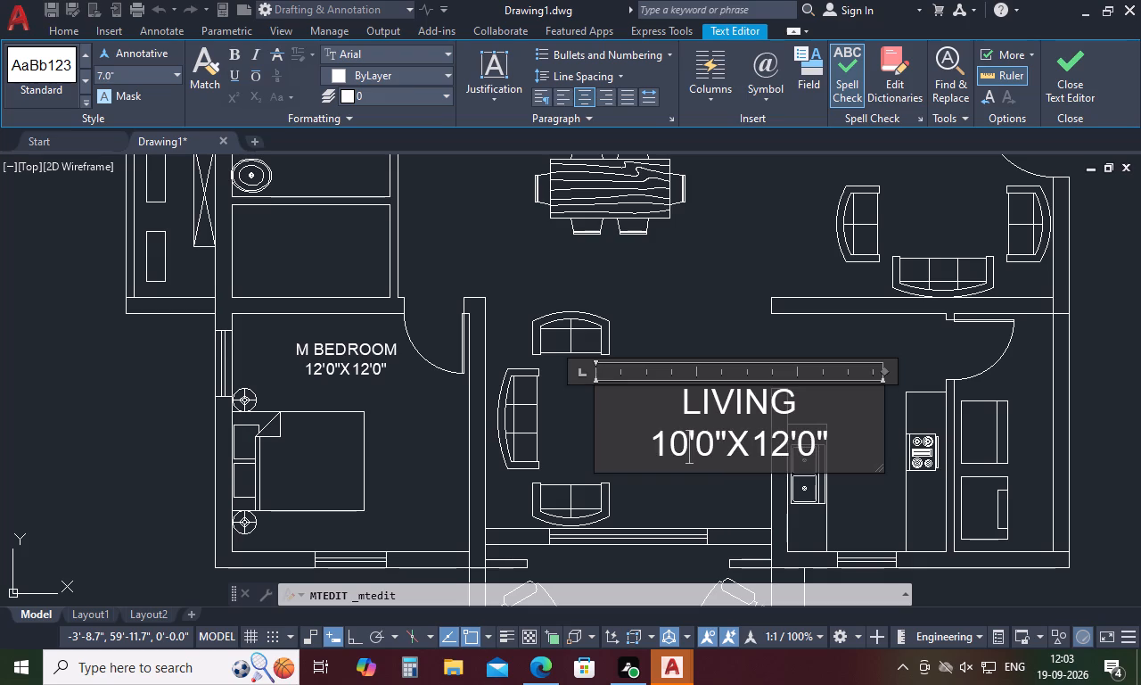
pyautogui.click(715, 443)
pyautogui.press('BackSpace')
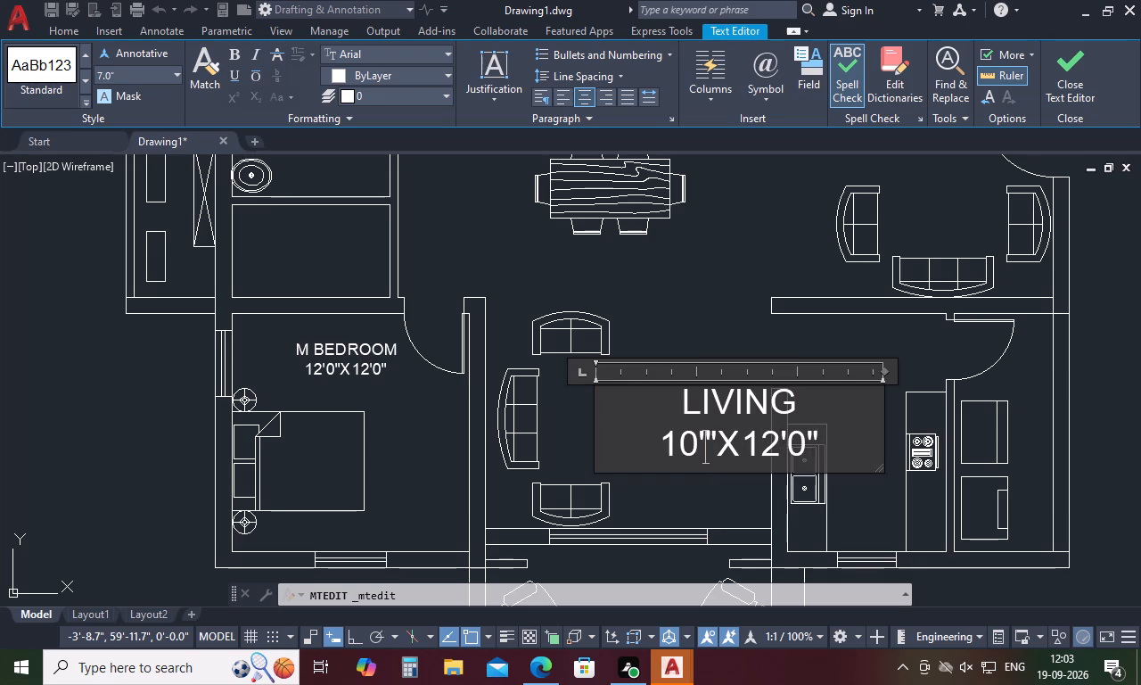
pyautogui.press('3')
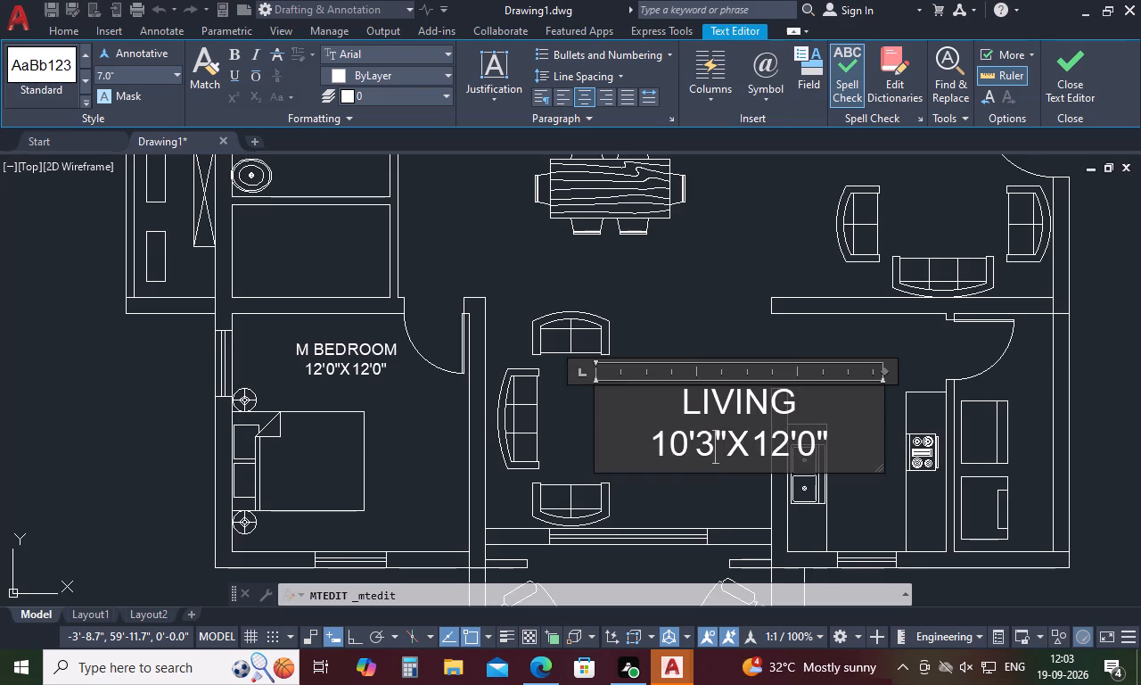
pyautogui.click(781, 450)
pyautogui.press('BackSpace')
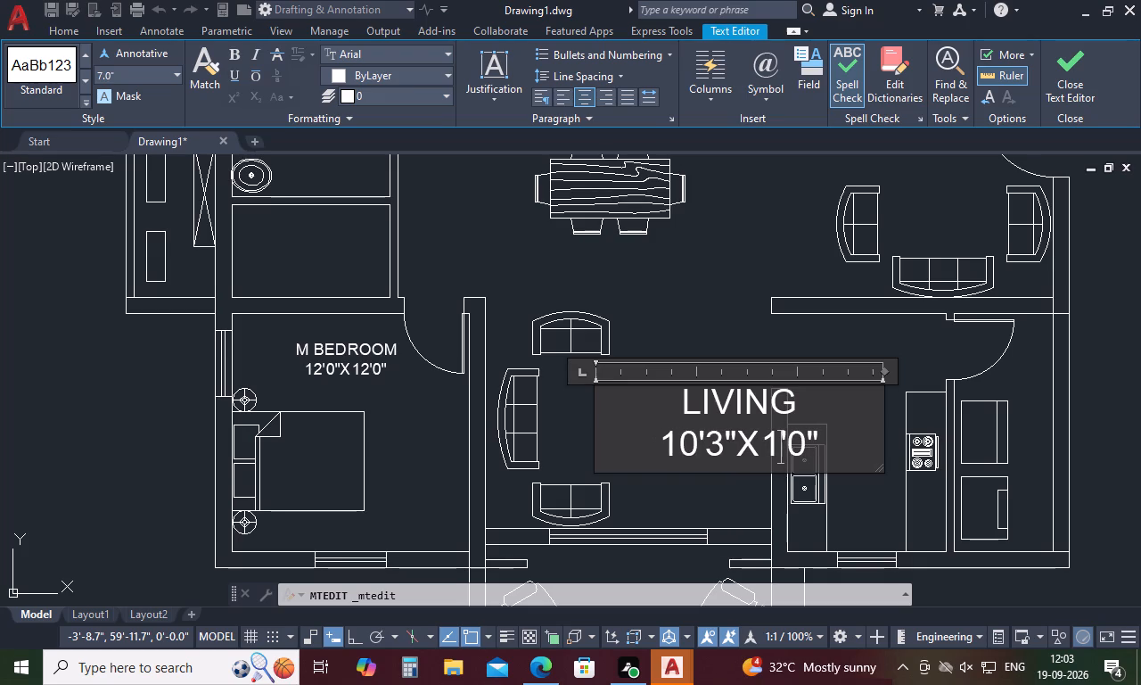
pyautogui.press('0')
pyautogui.click(795, 449)
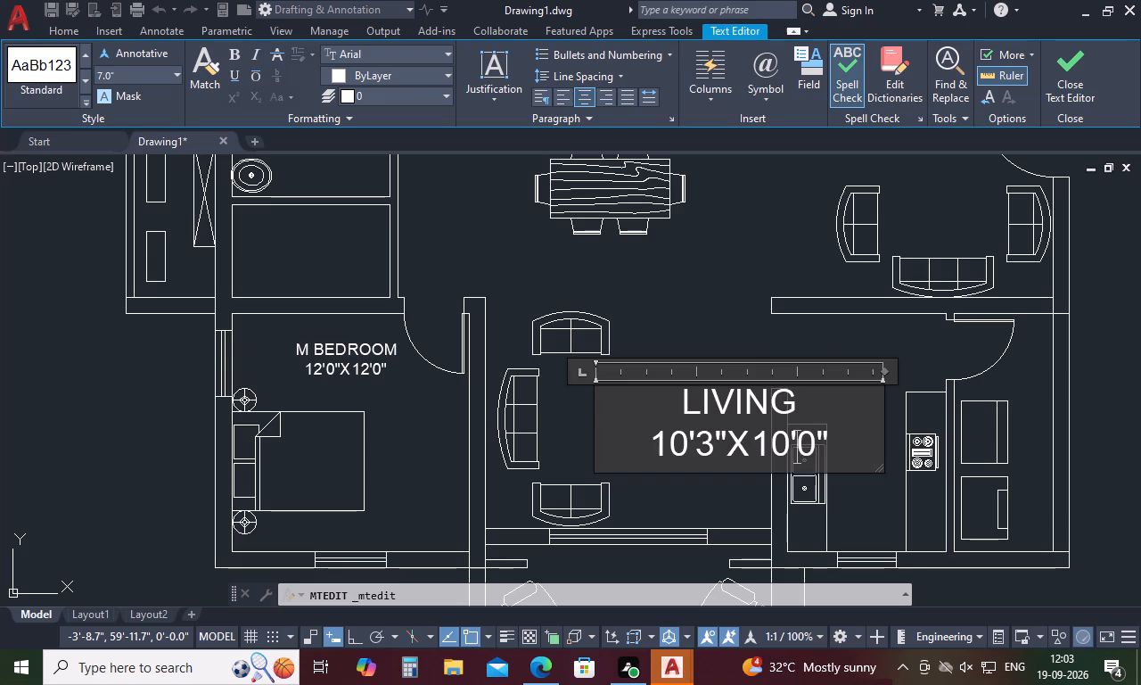
pyautogui.press('1')
pyautogui.click(733, 306)
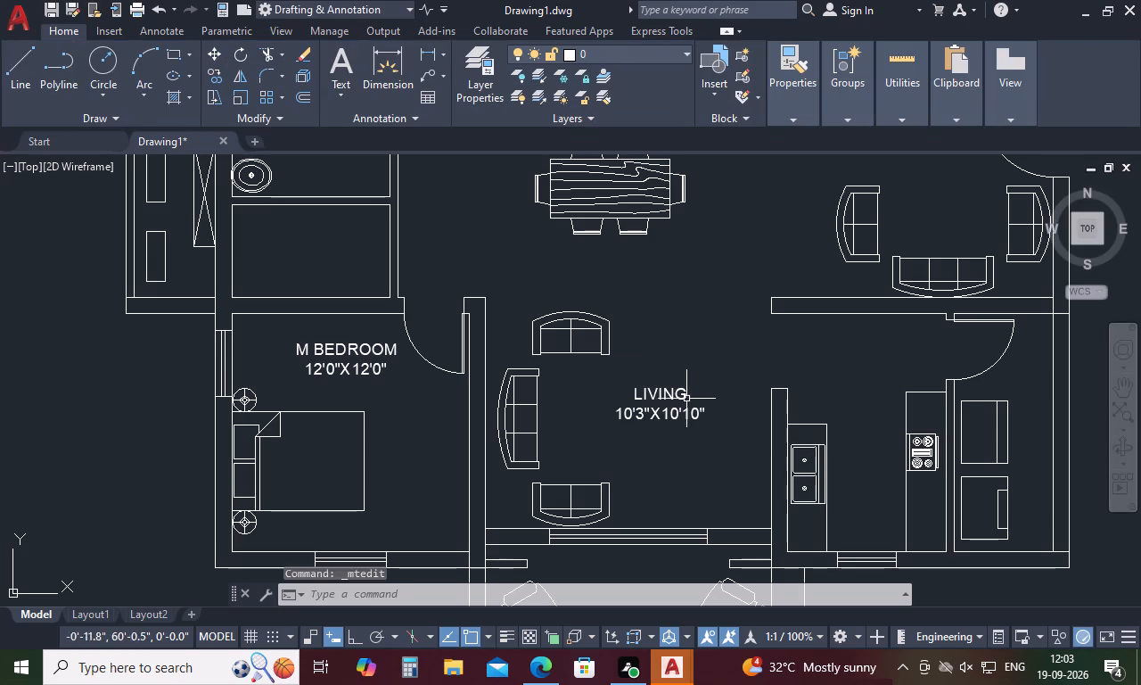
# Paste a copy of the BEDROOM 1 label into the kitchen, above the sink and stove counters.
pyautogui.hotkey('ctrl', 'v')
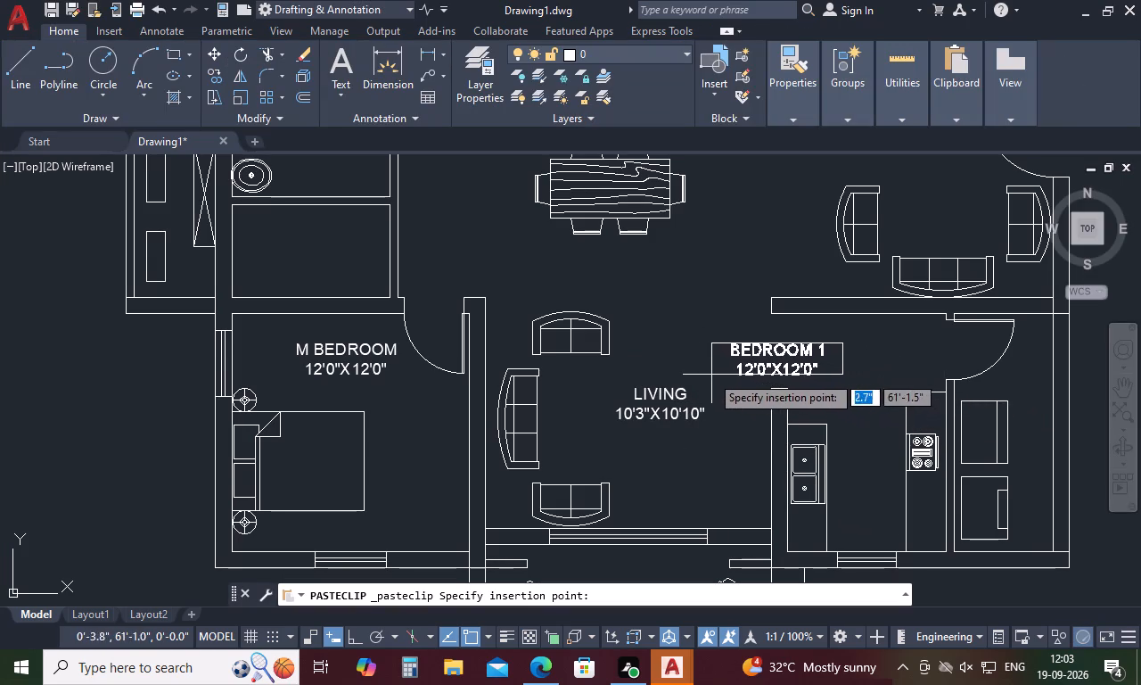
pyautogui.scroll(-3, 708, 375)
pyautogui.scroll(7, 738, 384)
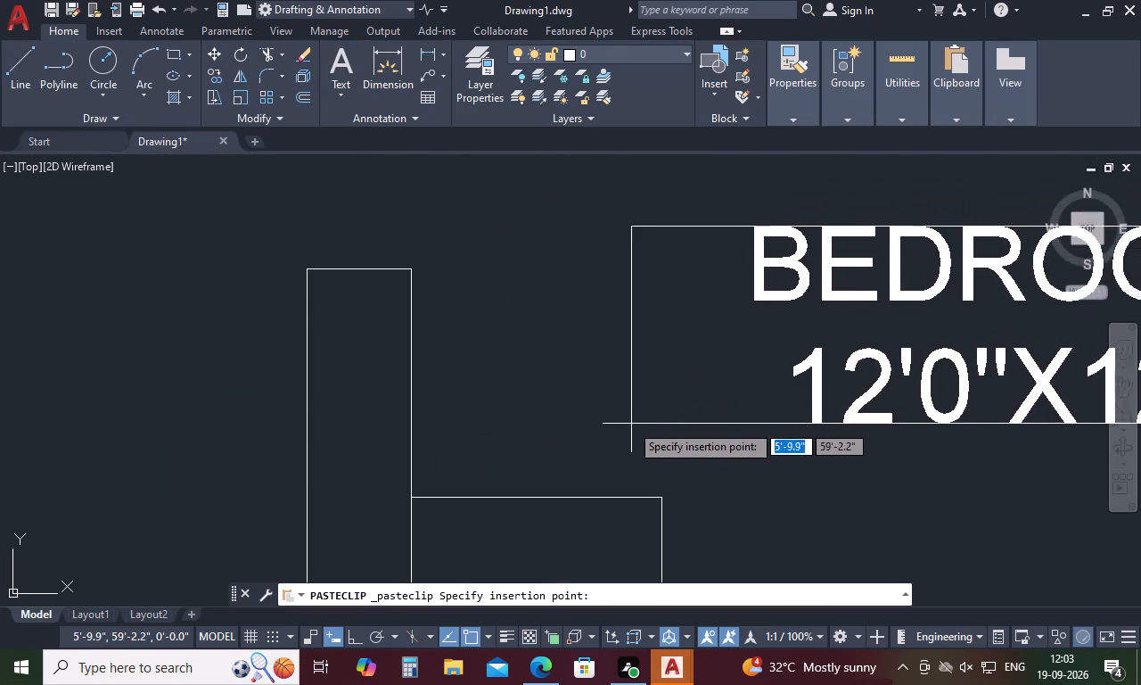
pyautogui.click(468, 463)
pyautogui.scroll(-3, 469, 408)
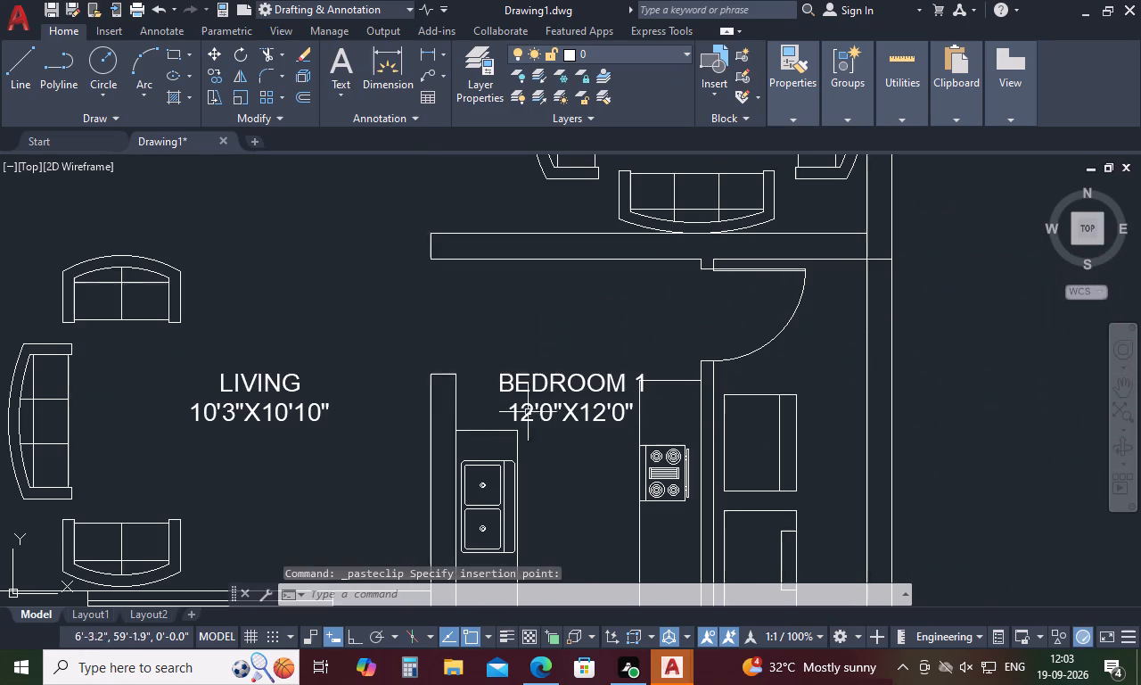
# Move the kitchen's pasted label about 1'-2" west so it sits between the wall end and the stove counter.
pyautogui.click(581, 391)
pyautogui.write('M')
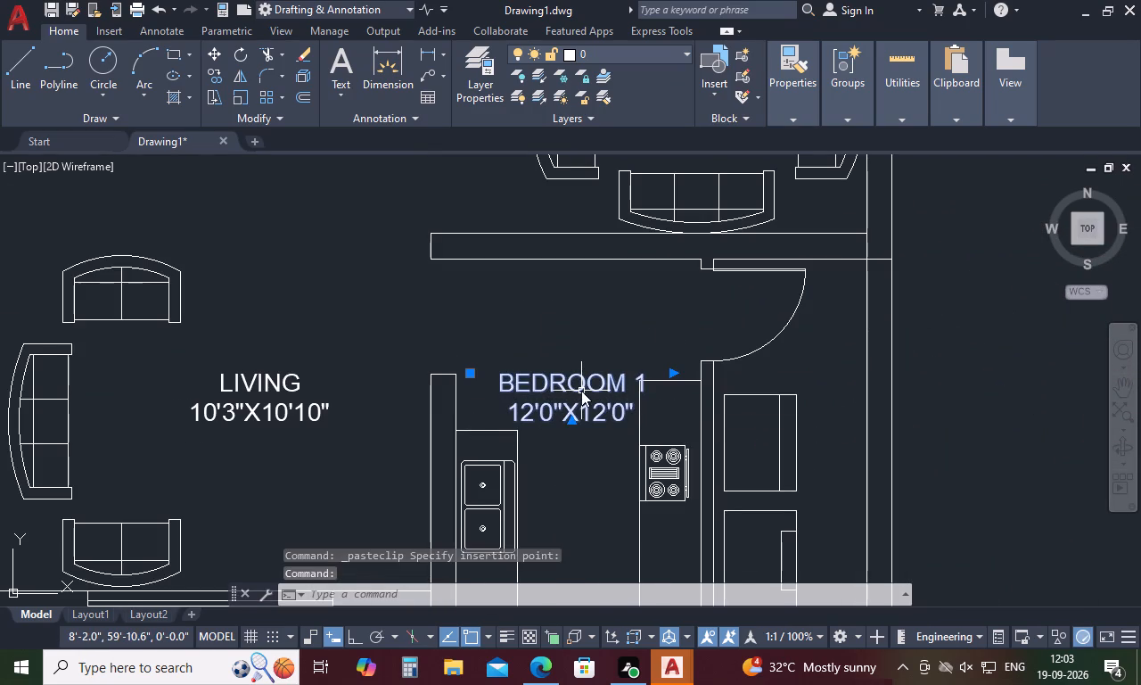
pyautogui.press('space')
pyautogui.click(543, 382)
pyautogui.click(510, 383)
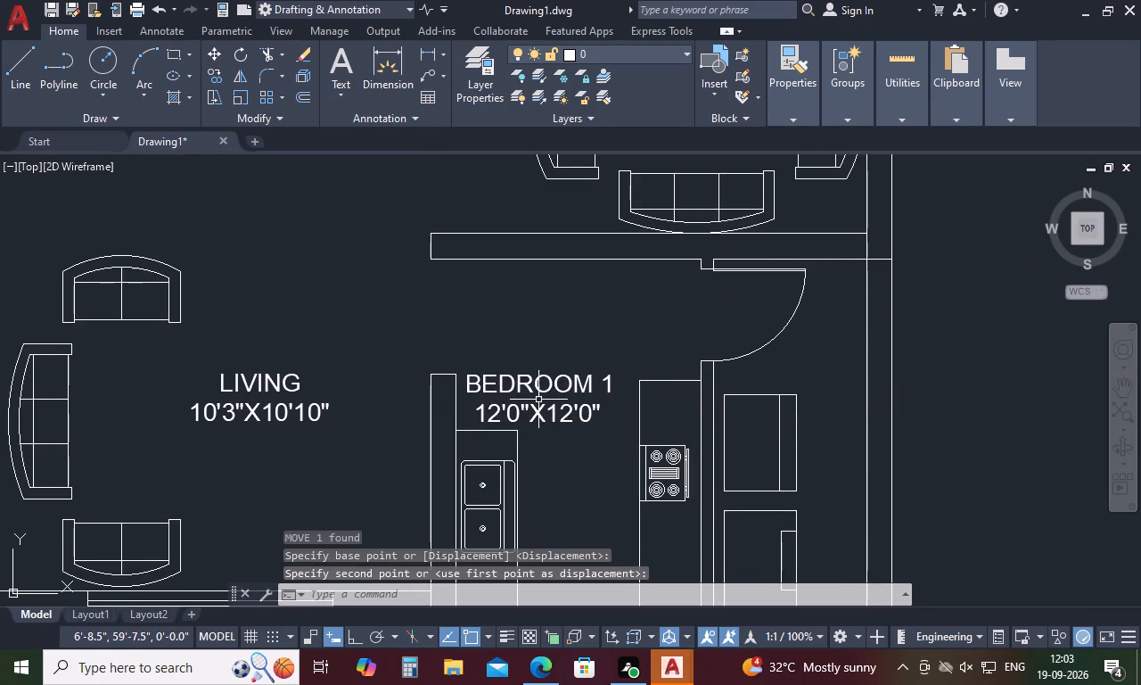
pyautogui.press('space')
pyautogui.press('space')
# Change the name line of the kitchen's pasted label to KITCHEN.
pyautogui.doubleClick(539, 388)
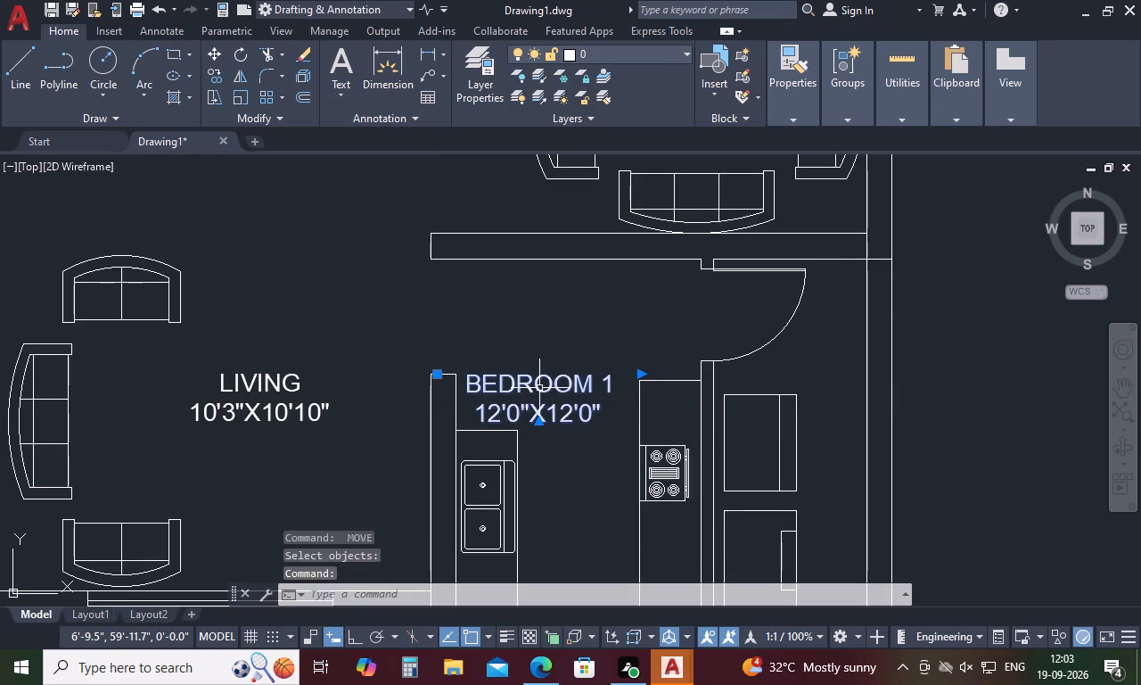
pyautogui.click(595, 392)
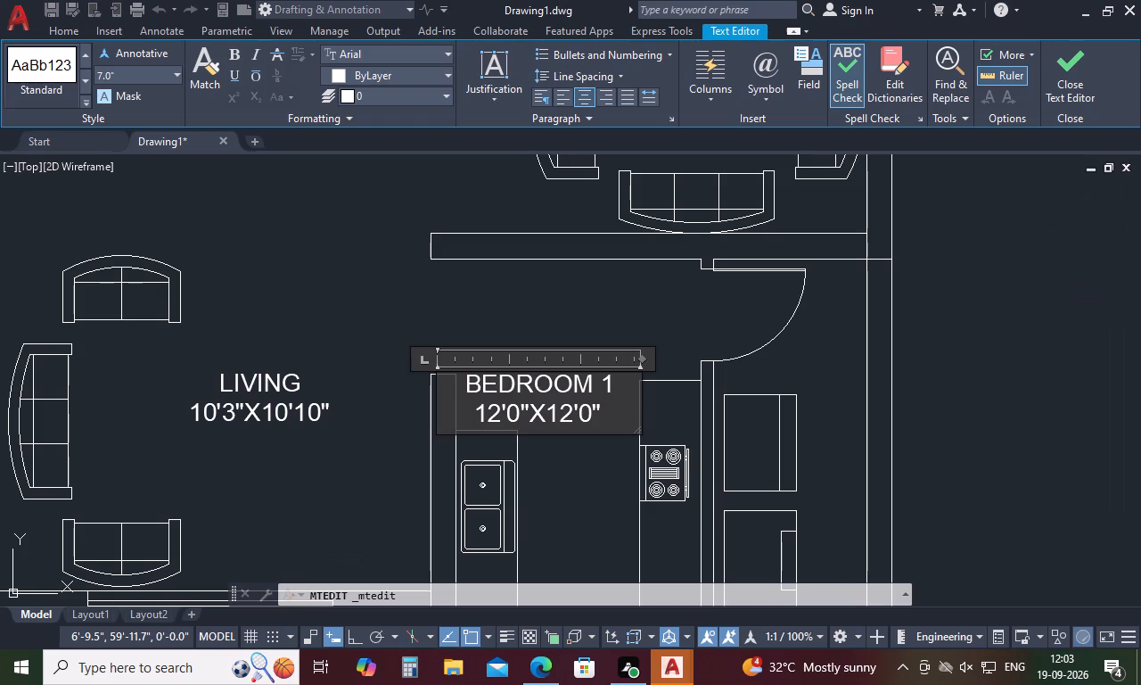
pyautogui.click(624, 389)
pyautogui.press('BackSpace')
pyautogui.press('BackSpace')
pyautogui.press('BackSpace')
pyautogui.press('BackSpace')
pyautogui.press('BackSpace')
pyautogui.press('BackSpace')
pyautogui.press('BackSpace')
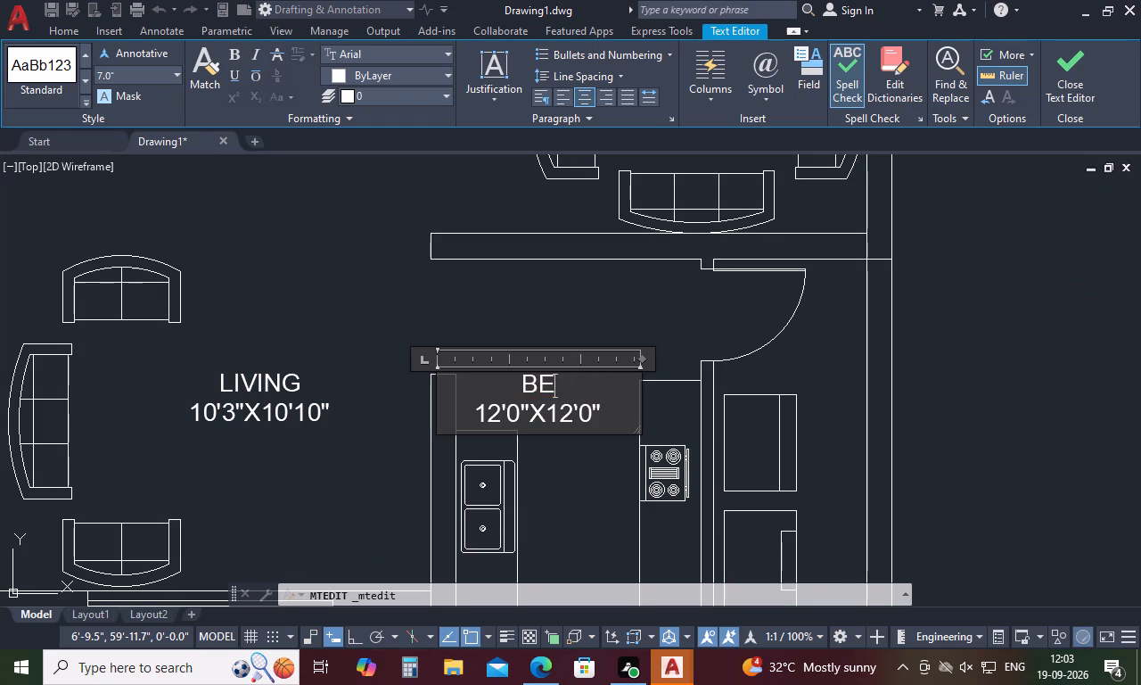
pyautogui.press('BackSpace')
pyautogui.press('BackSpace')
pyautogui.press('k')
pyautogui.press('i')
pyautogui.write('TCHEN')
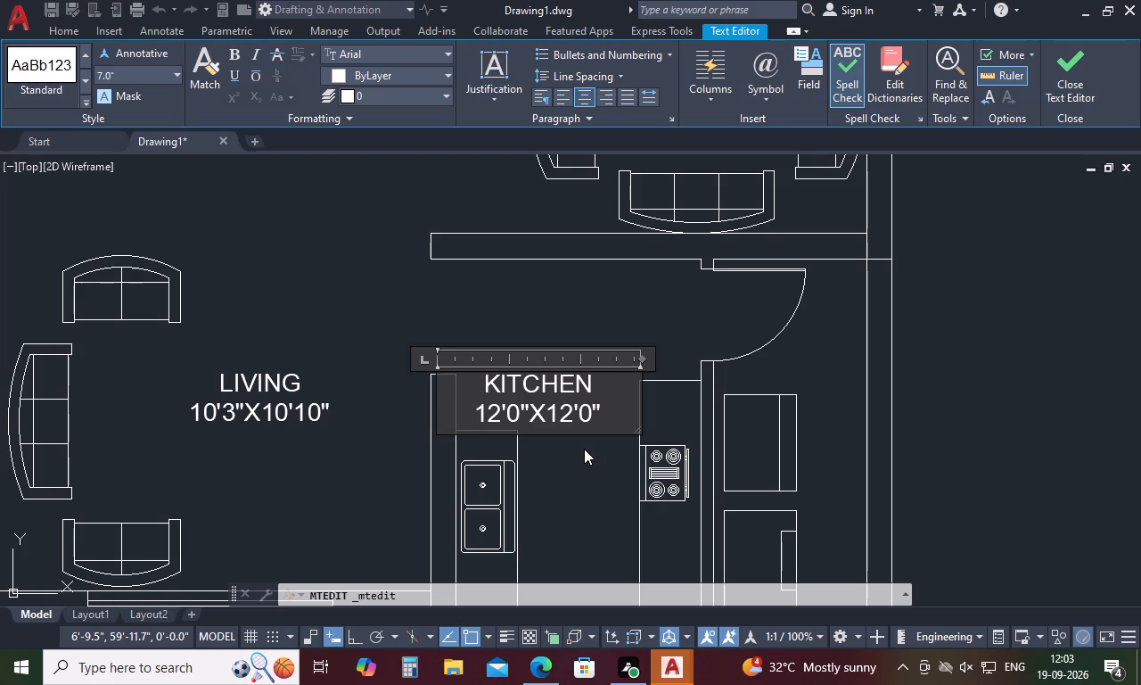
# Set the dimension line of the KITCHEN label to 8'0"X12'0" and finish editing it.
pyautogui.scroll(2, 536, 434)
pyautogui.click(429, 395)
pyautogui.press('BackSpace')
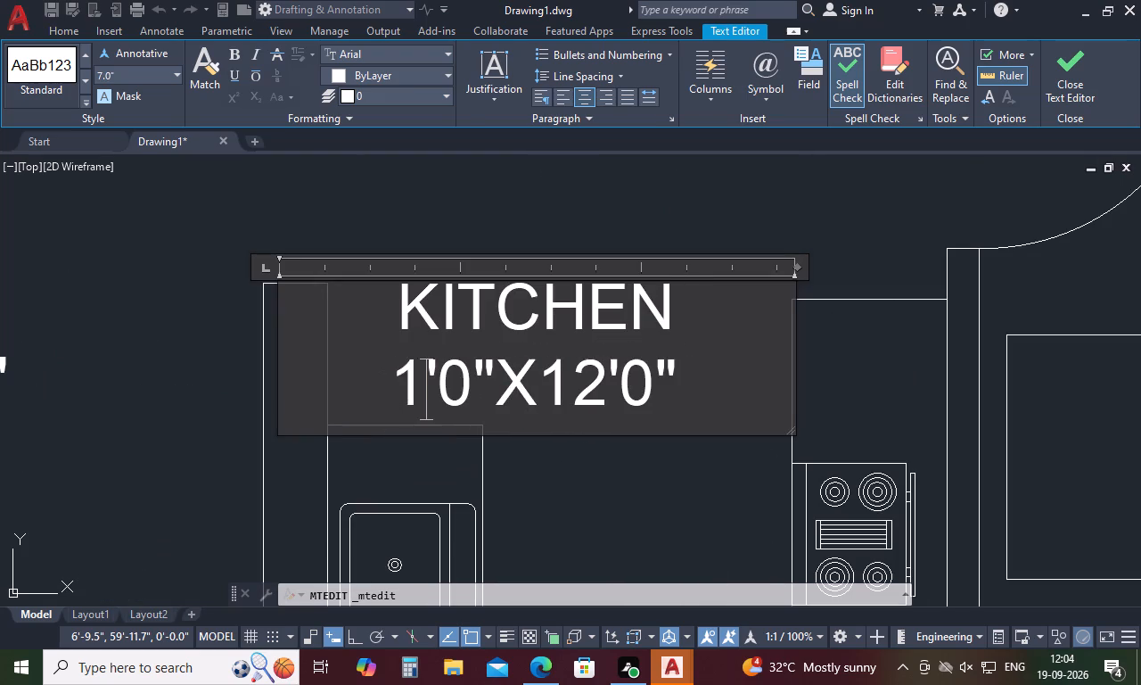
pyautogui.press('BackSpace')
pyautogui.press('8')
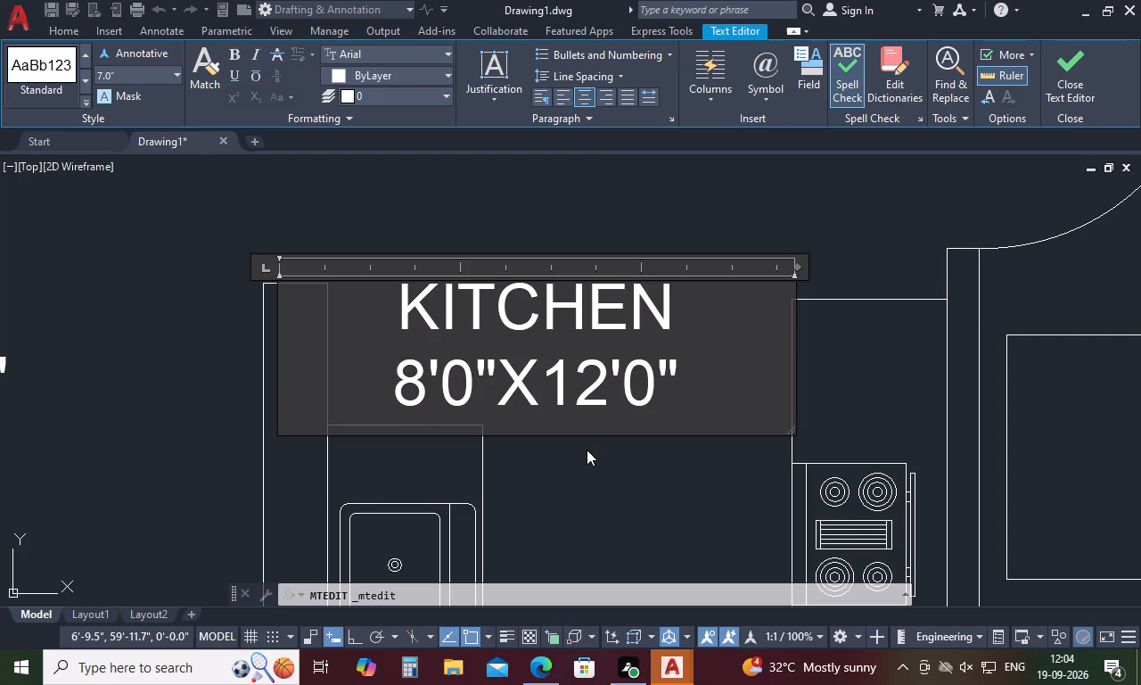
pyautogui.click(528, 219)
pyautogui.scroll(-3, 642, 446)
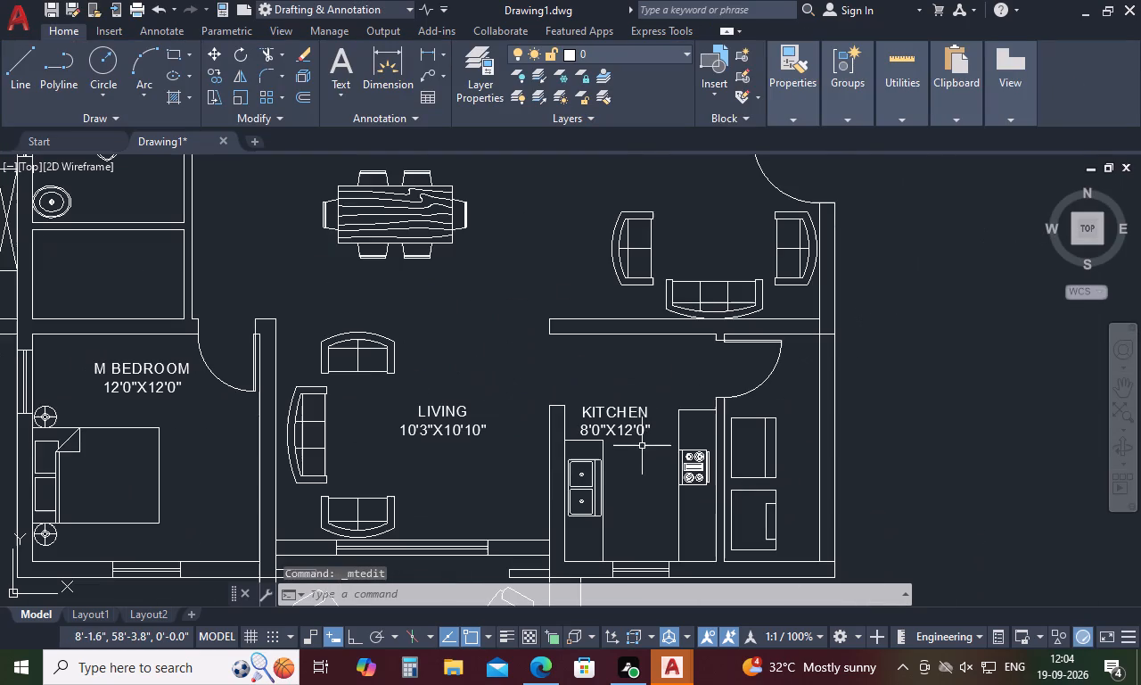
# Paste a copy of the BEDROOM 1 label just north of the sofa set below BEDROOM 2.
pyautogui.scroll(-1, 526, 456)
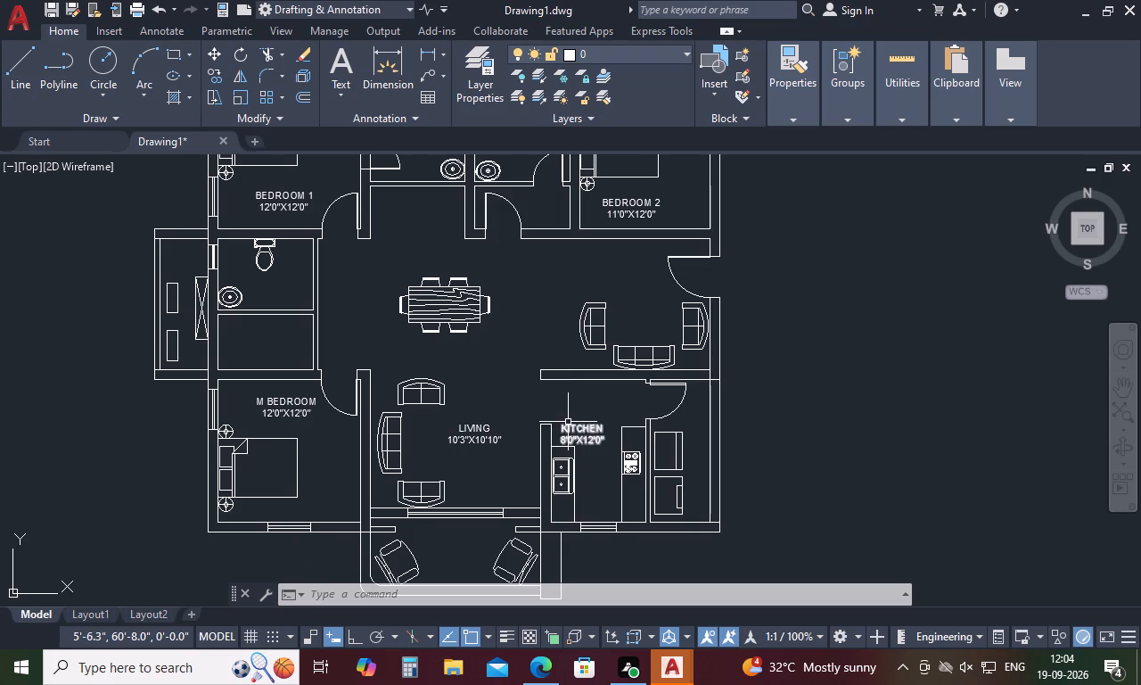
pyautogui.hotkey('ctrl', 'v')
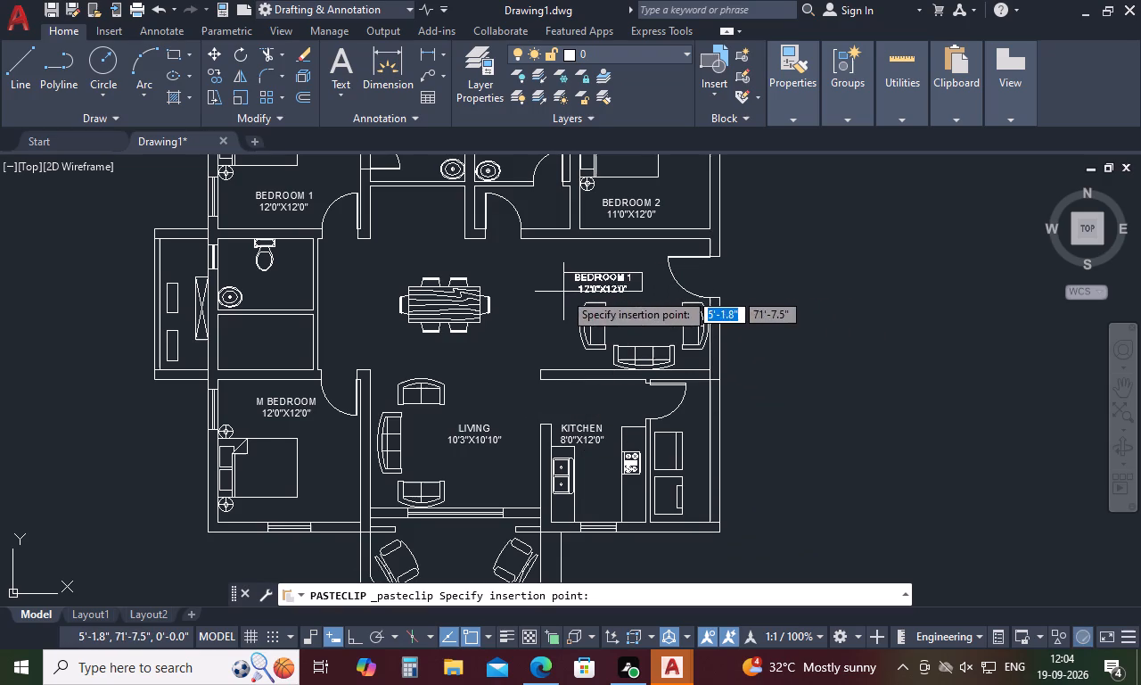
pyautogui.click(563, 292)
# Change the name line of the label pasted by the eastern sofa set to DRAWING.
pyautogui.doubleClick(588, 274)
pyautogui.scroll(4, 599, 268)
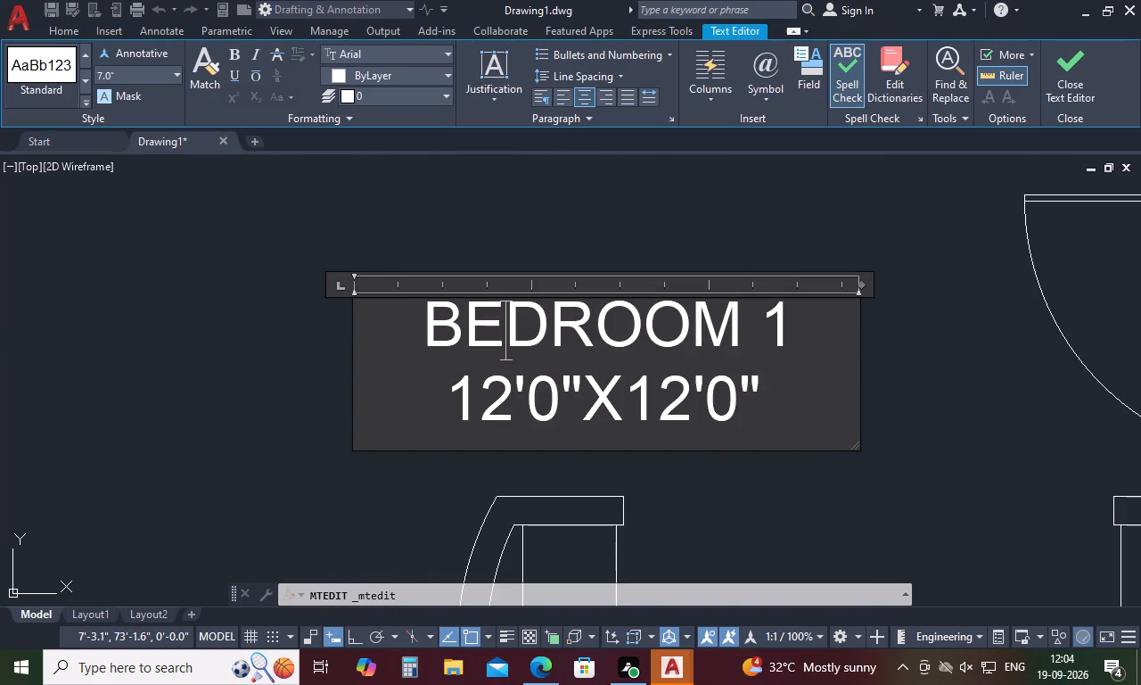
pyautogui.click(789, 328)
pyautogui.press('BackSpace')
pyautogui.press('BackSpace')
pyautogui.press('BackSpace')
pyautogui.press('BackSpace')
pyautogui.press('BackSpace')
pyautogui.press('BackSpace')
pyautogui.press('BackSpace')
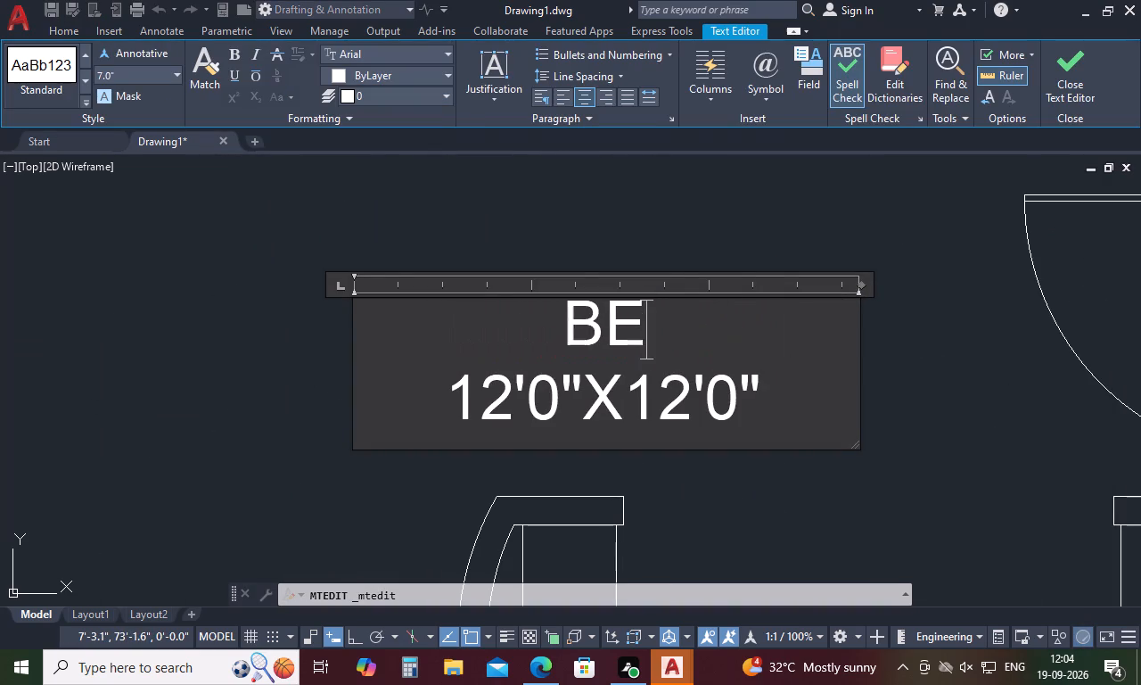
pyautogui.press('BackSpace')
pyautogui.press('BackSpace')
pyautogui.write('DRAWING')
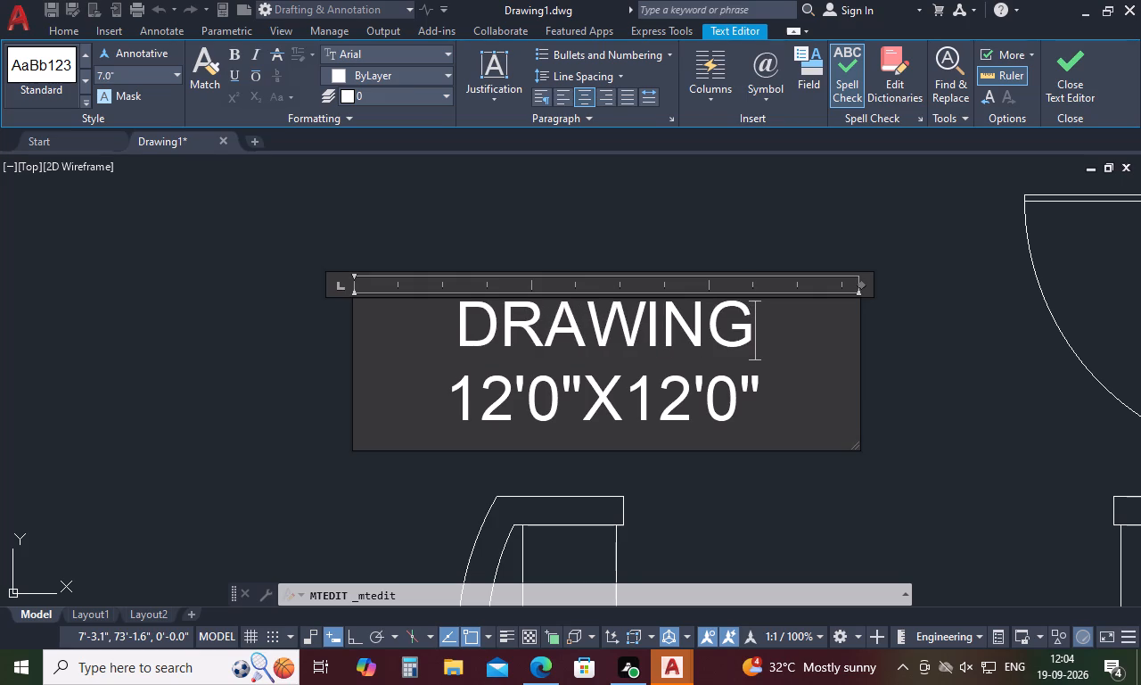
# Set the dimension line of the DRAWING label to 13'10"X11'0" and finish editing it.
pyautogui.click(521, 422)
pyautogui.click(514, 413)
pyautogui.press('BackSpace')
pyautogui.press('3')
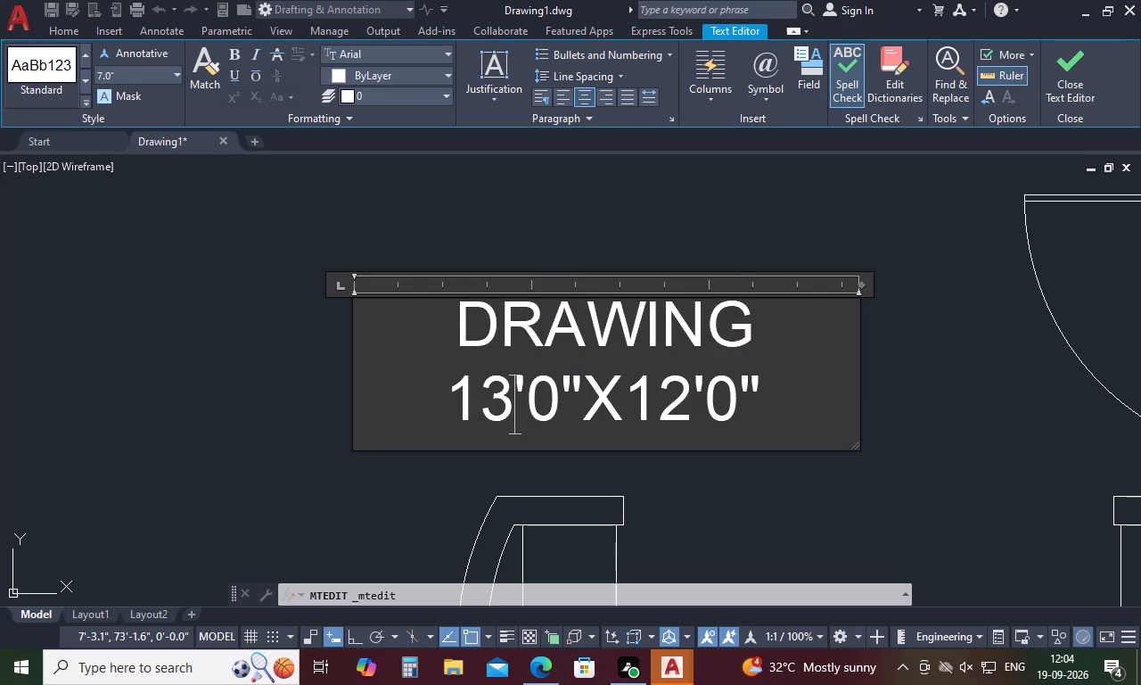
pyautogui.click(523, 407)
pyautogui.press('1')
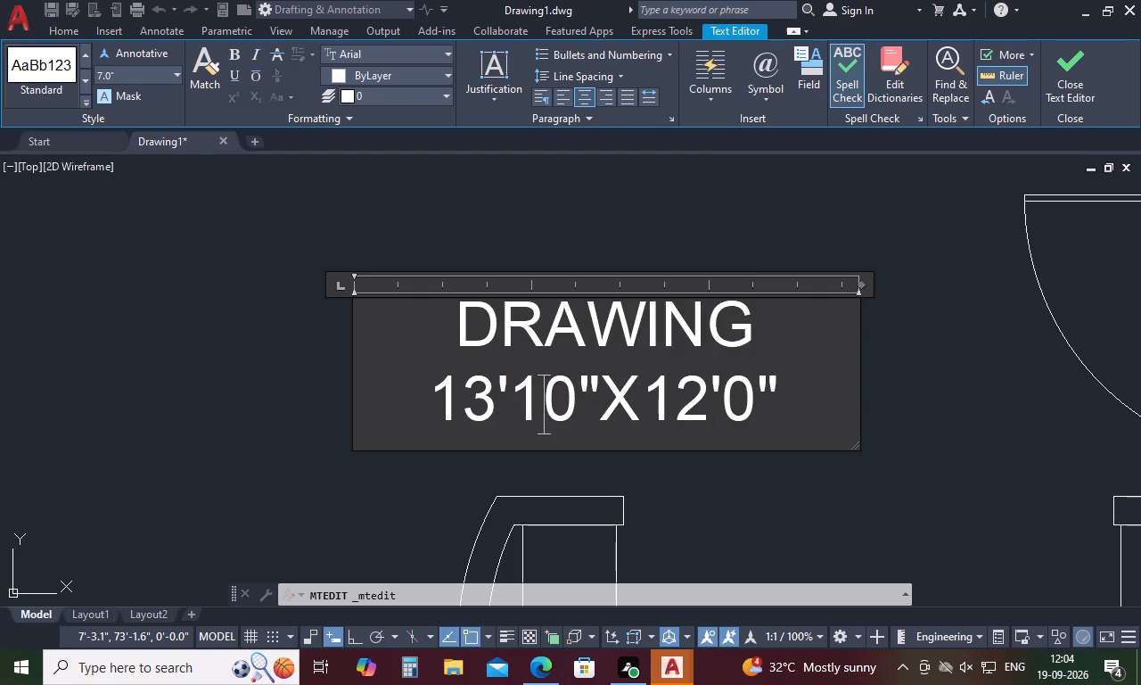
pyautogui.click(688, 409)
pyautogui.click(702, 407)
pyautogui.press('BackSpace')
pyautogui.press('1')
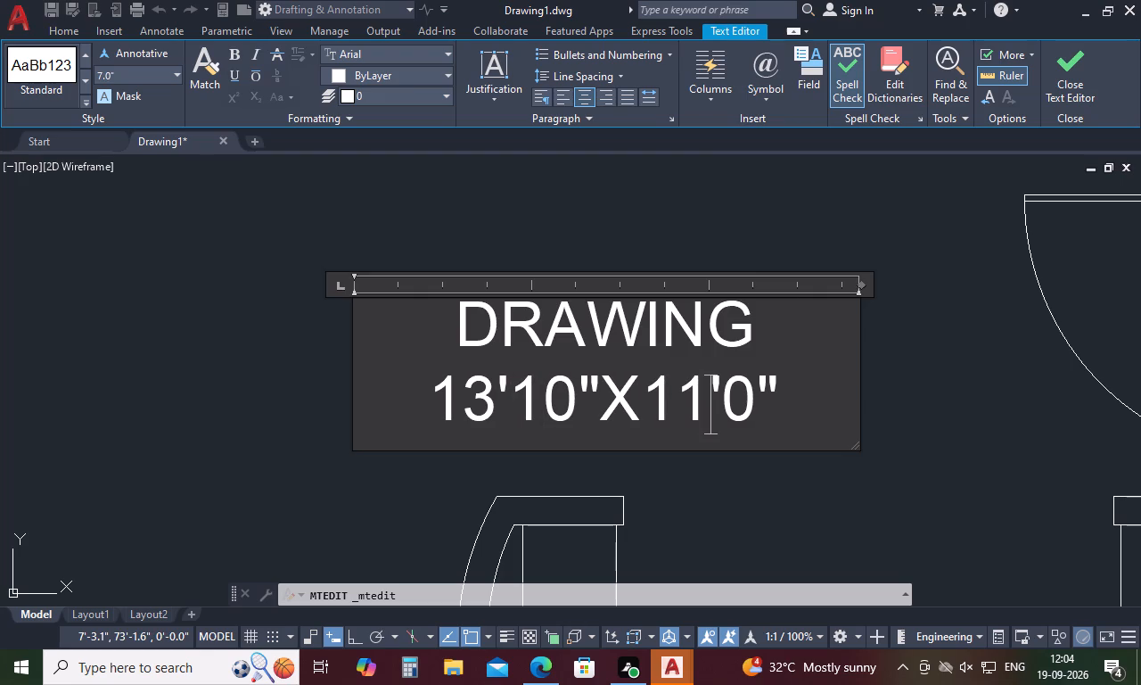
pyautogui.click(303, 346)
pyautogui.scroll(-3, 644, 361)
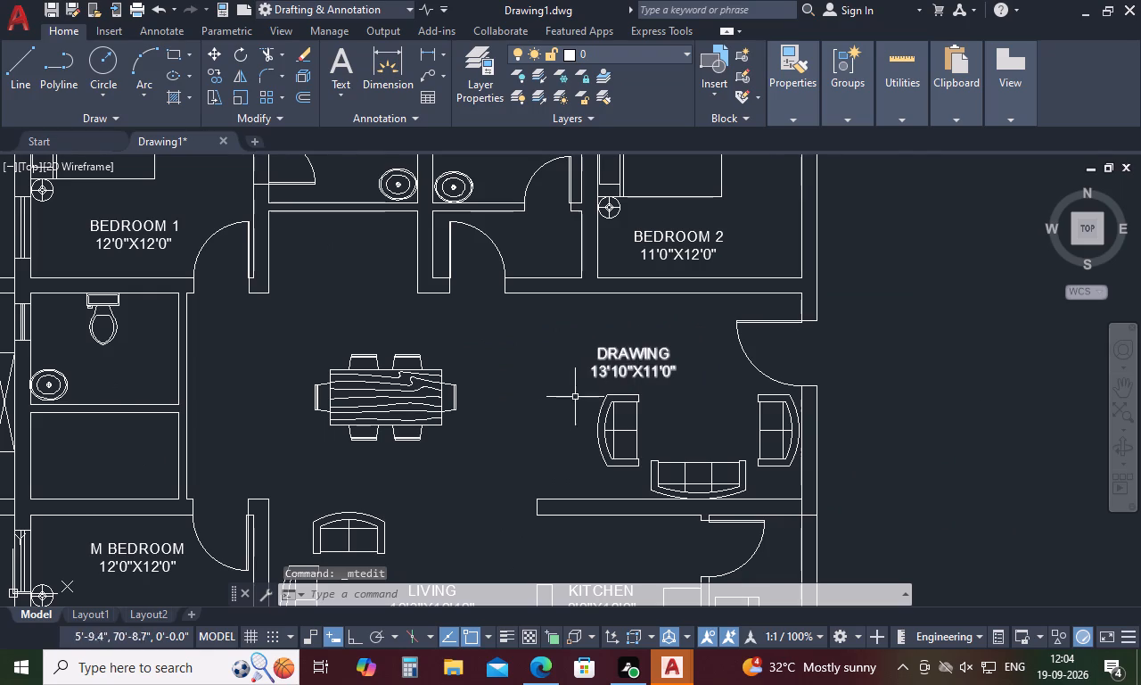
# Paste a copy of the BEDROOM 1 label just north of the dining table.
pyautogui.hotkey('ctrl', 'v')
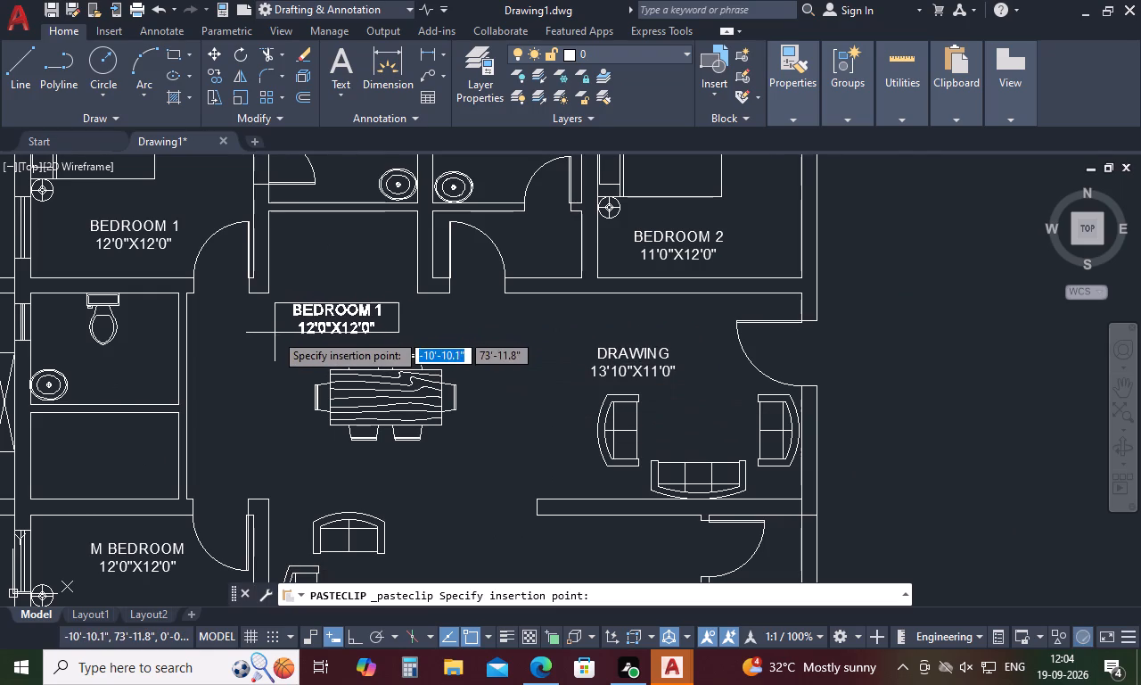
pyautogui.click(273, 342)
# Change the name line of the label pasted above the dining table to DINING.
pyautogui.click(291, 312)
pyautogui.click(291, 312)
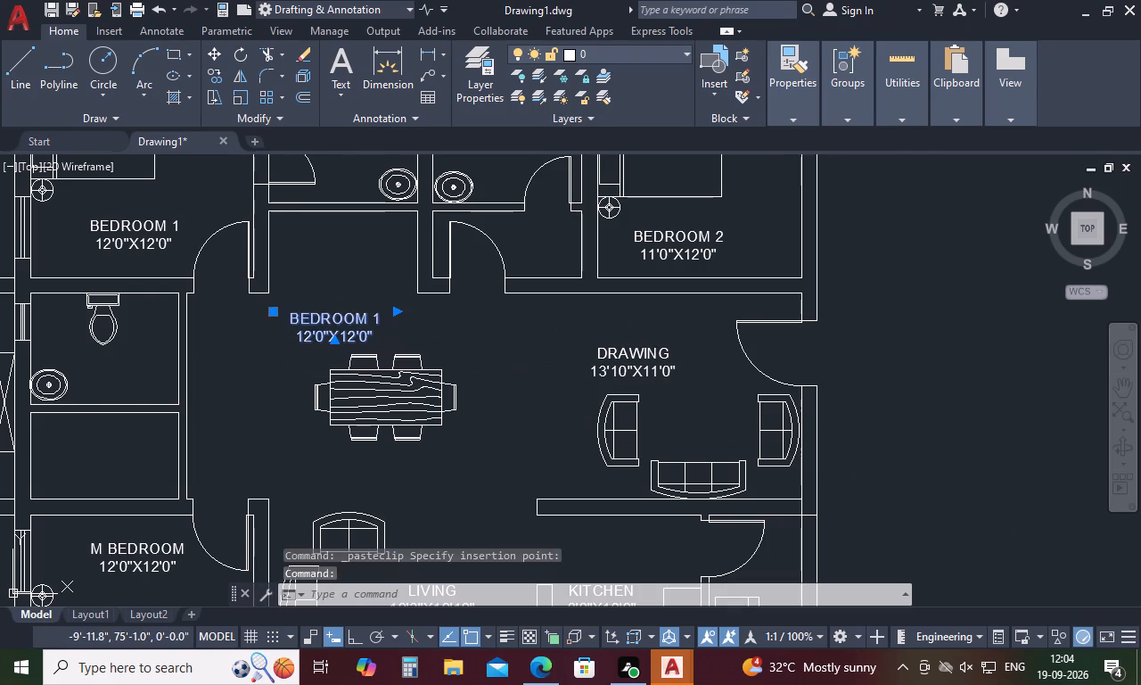
pyautogui.scroll(3, 261, 327)
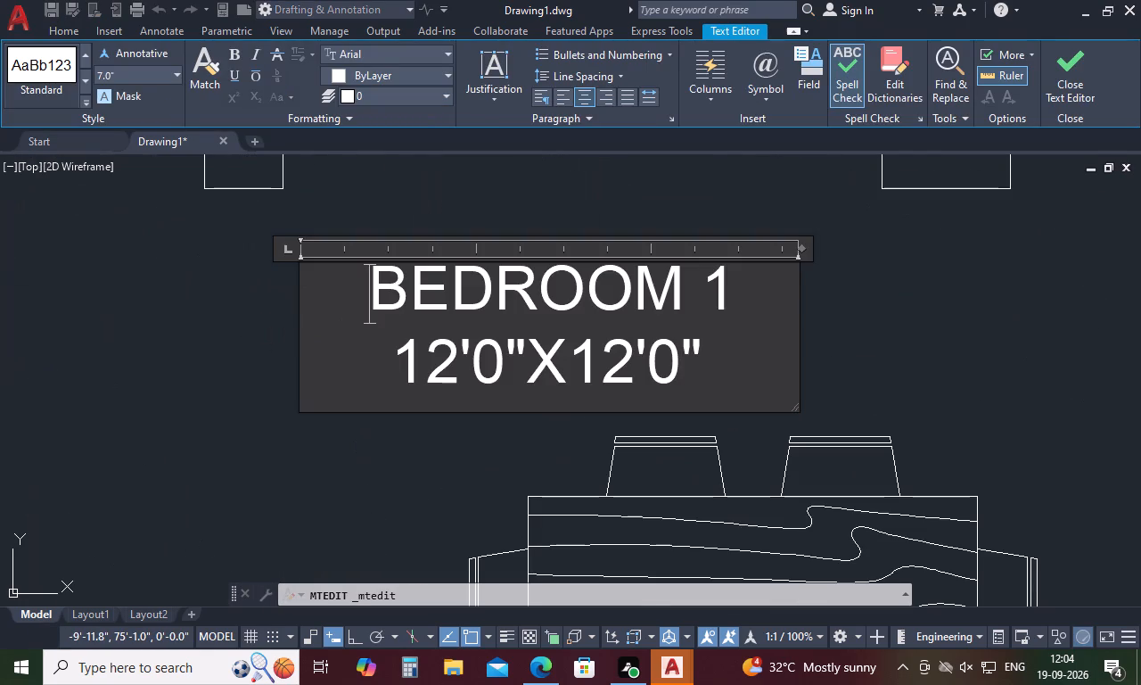
pyautogui.click(736, 288)
pyautogui.press('BackSpace')
pyautogui.press('BackSpace')
pyautogui.press('BackSpace')
pyautogui.press('BackSpace')
pyautogui.press('BackSpace')
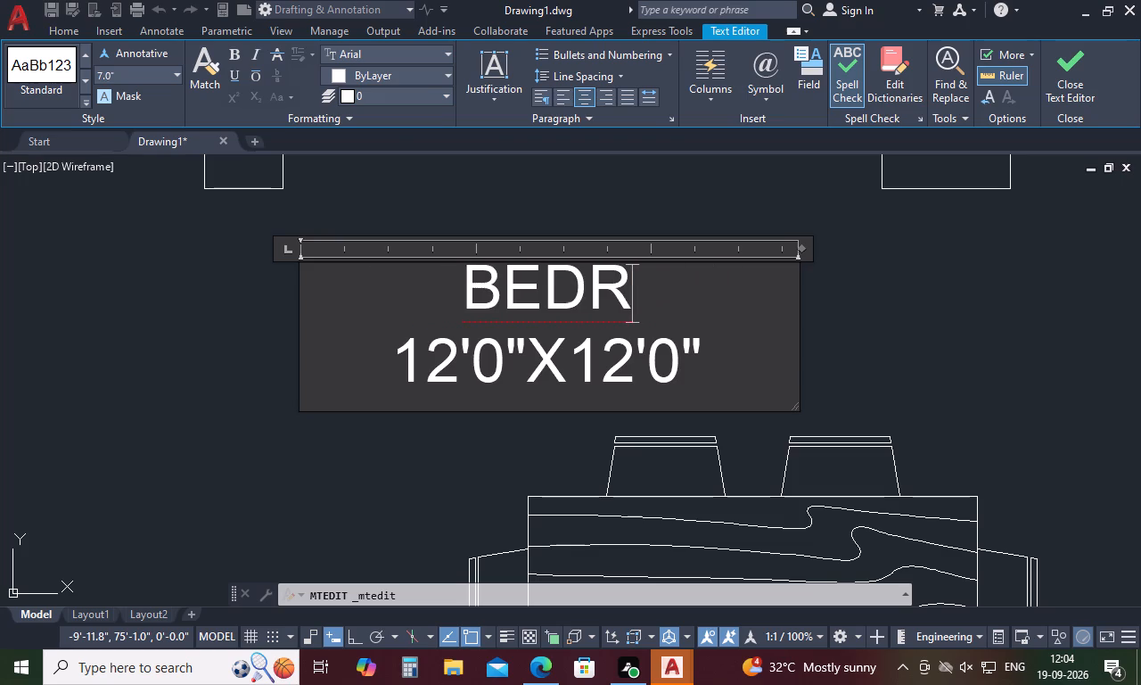
pyautogui.press('BackSpace')
pyautogui.press('BackSpace')
pyautogui.press('BackSpace')
pyautogui.press('BackSpace')
pyautogui.write('DI')
pyautogui.write('NING')
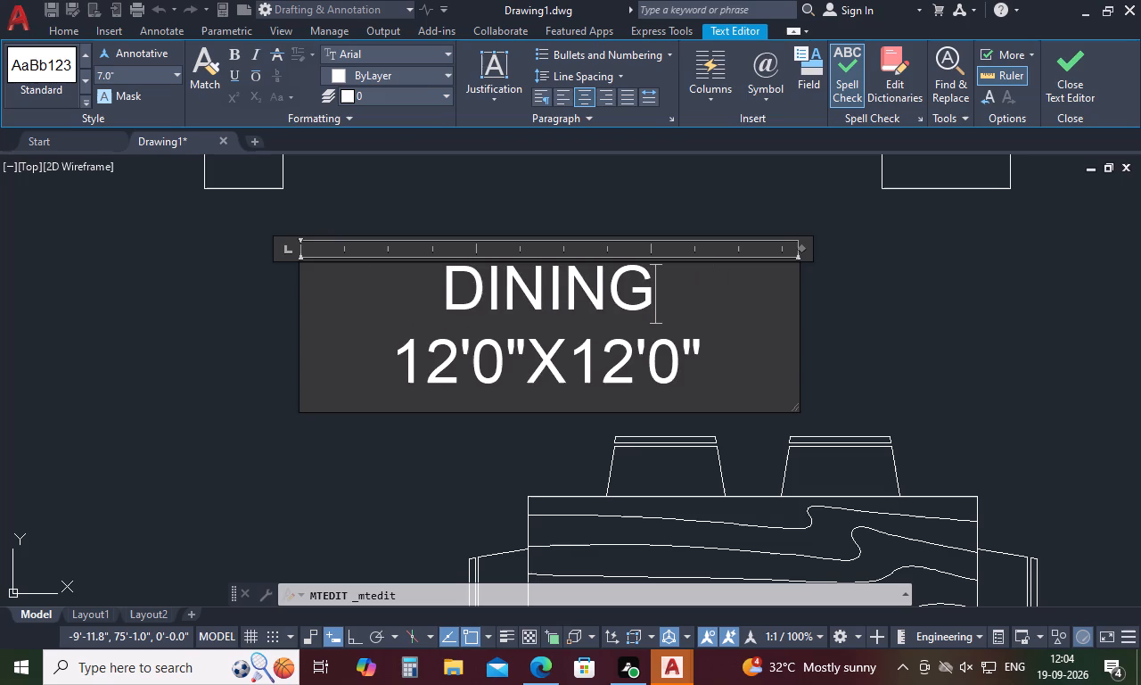
# Set the dimension line of the DINING label to 14'6"X11'0" and finish editing it.
pyautogui.click(454, 368)
pyautogui.press('BackSpace')
pyautogui.press('4')
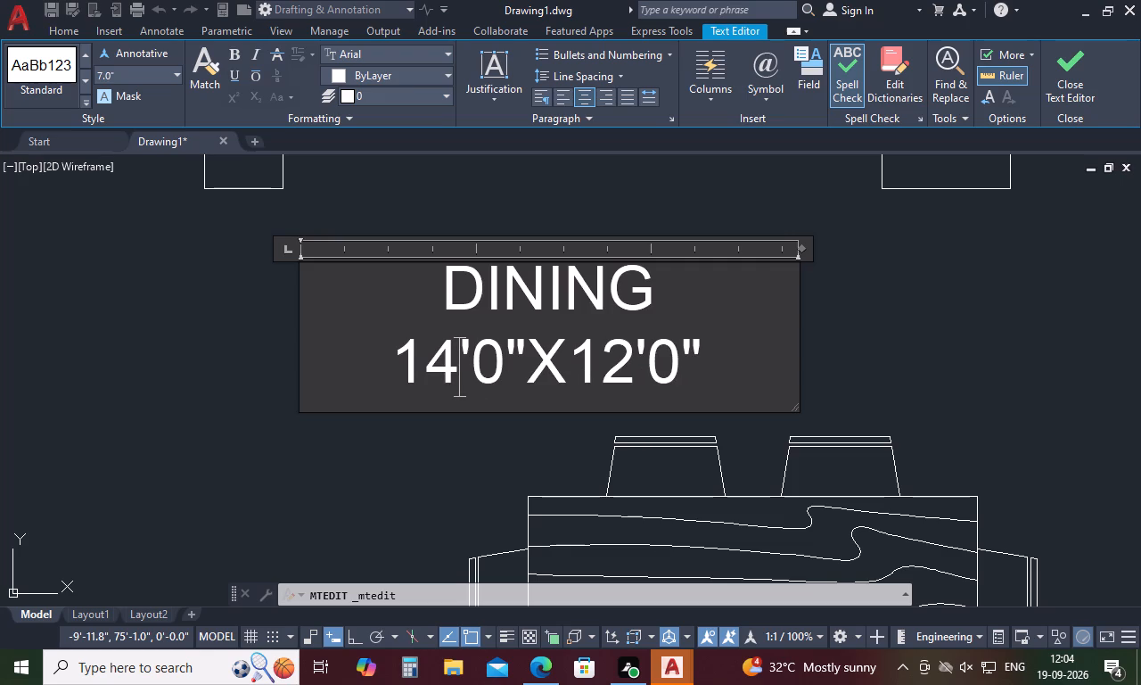
pyautogui.click(512, 361)
pyautogui.press('BackSpace')
pyautogui.press('6')
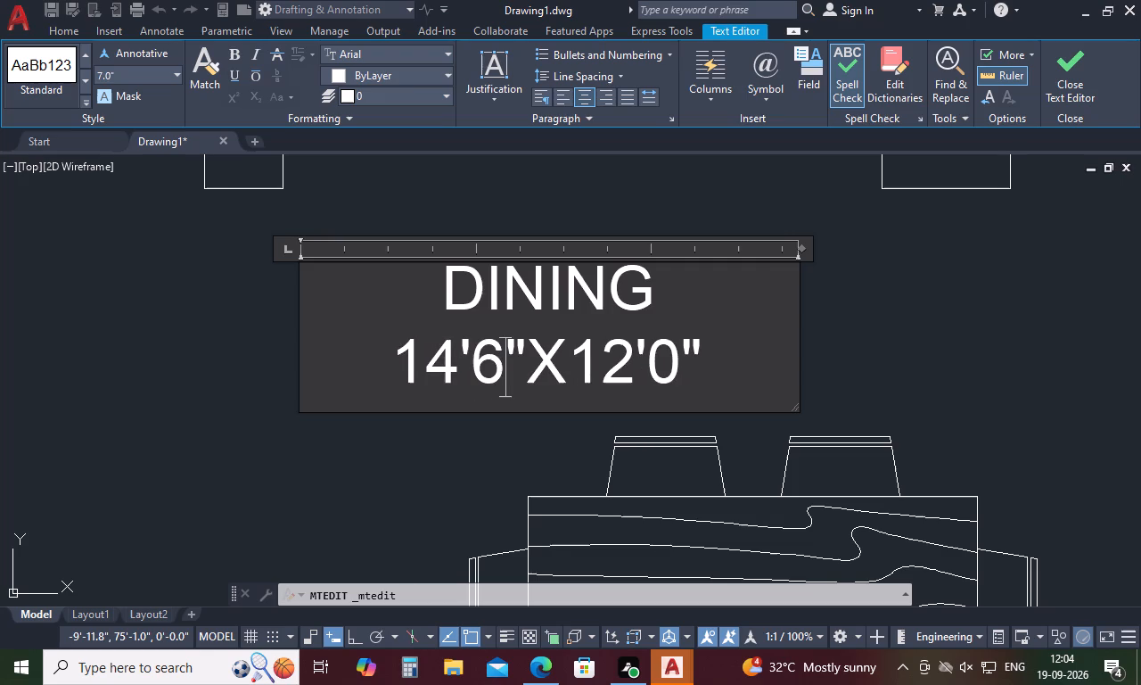
pyautogui.click(628, 371)
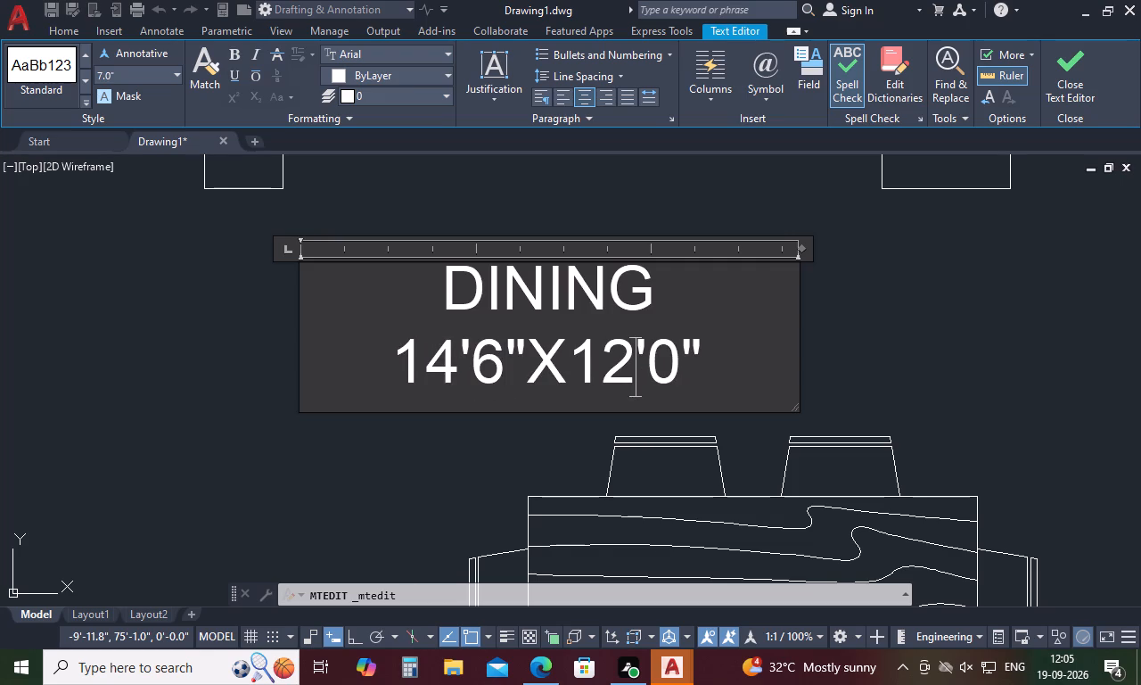
pyautogui.press('BackSpace')
pyautogui.press('1')
pyautogui.click(254, 400)
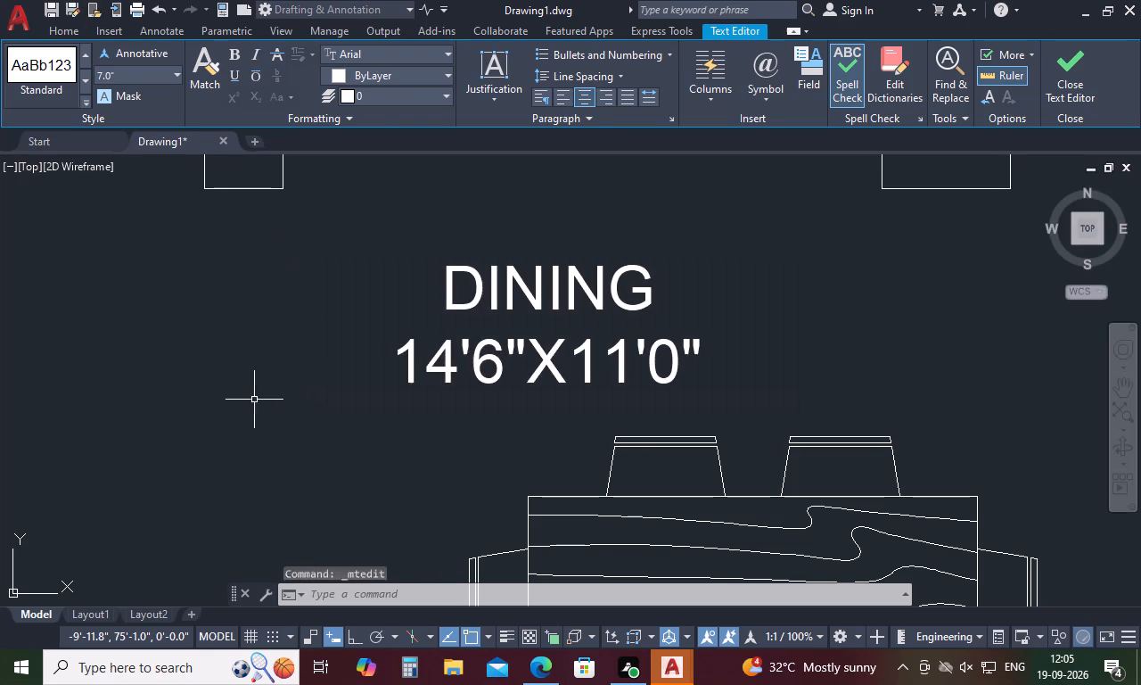
# Draw two short lines, about 5" long and 2' apart, across the wall between the western toilet and the small room south of it.
pyautogui.scroll(-2, 456, 354)
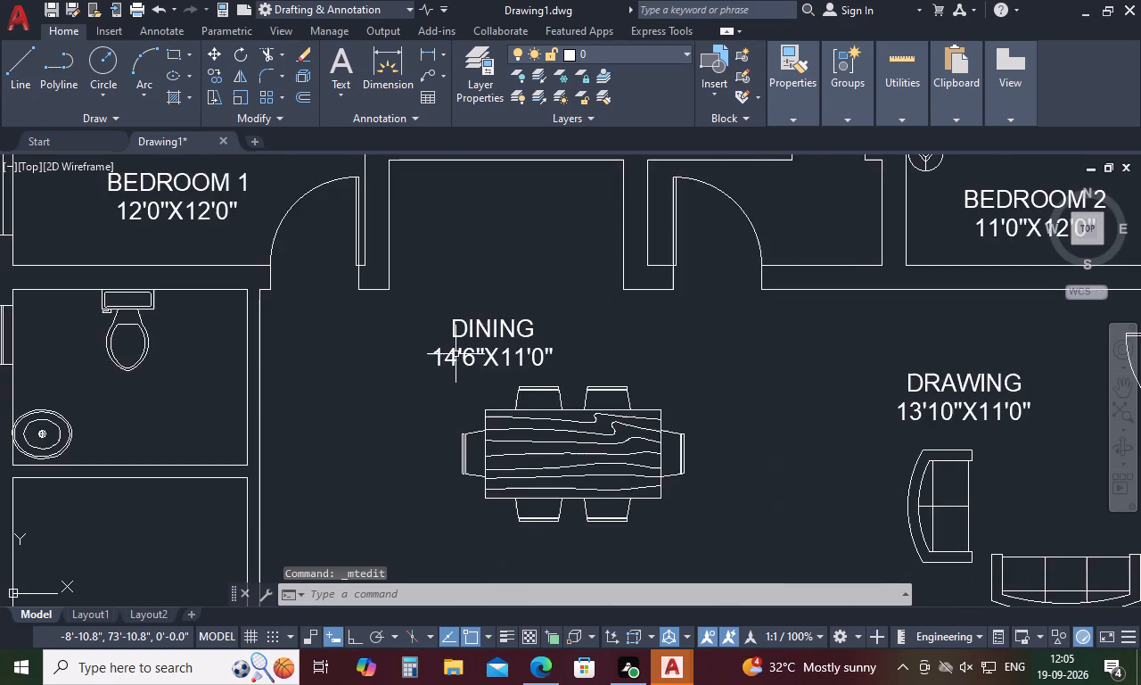
pyautogui.scroll(-3, 456, 354)
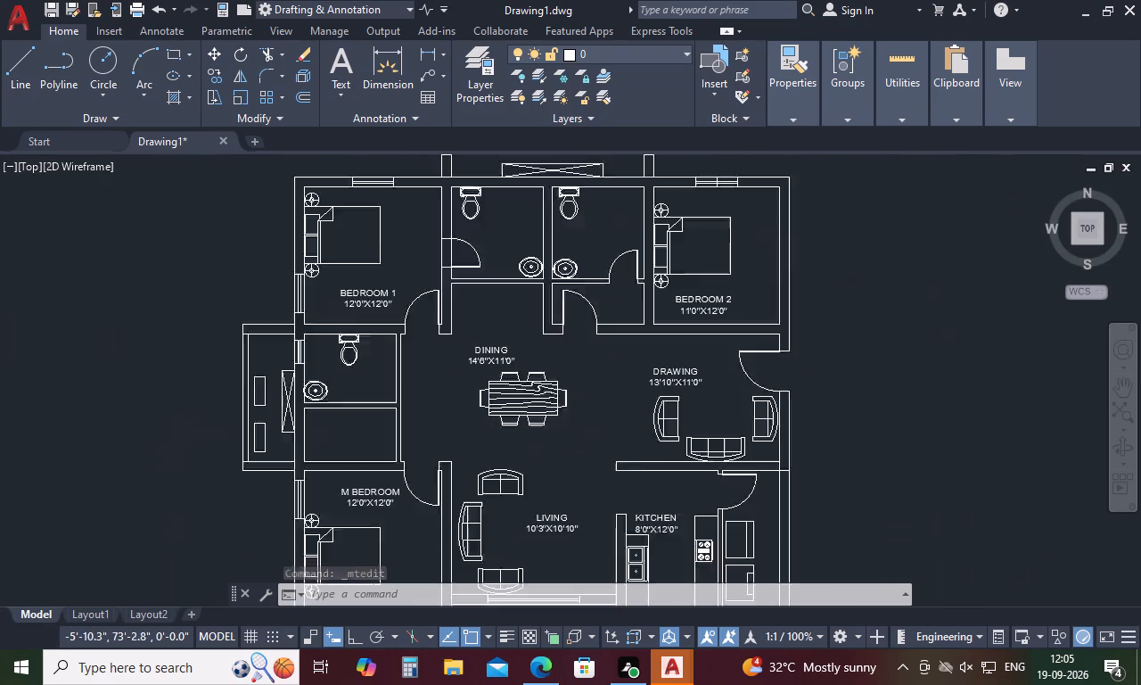
pyautogui.scroll(-1, 512, 367)
pyautogui.scroll(2, 526, 416)
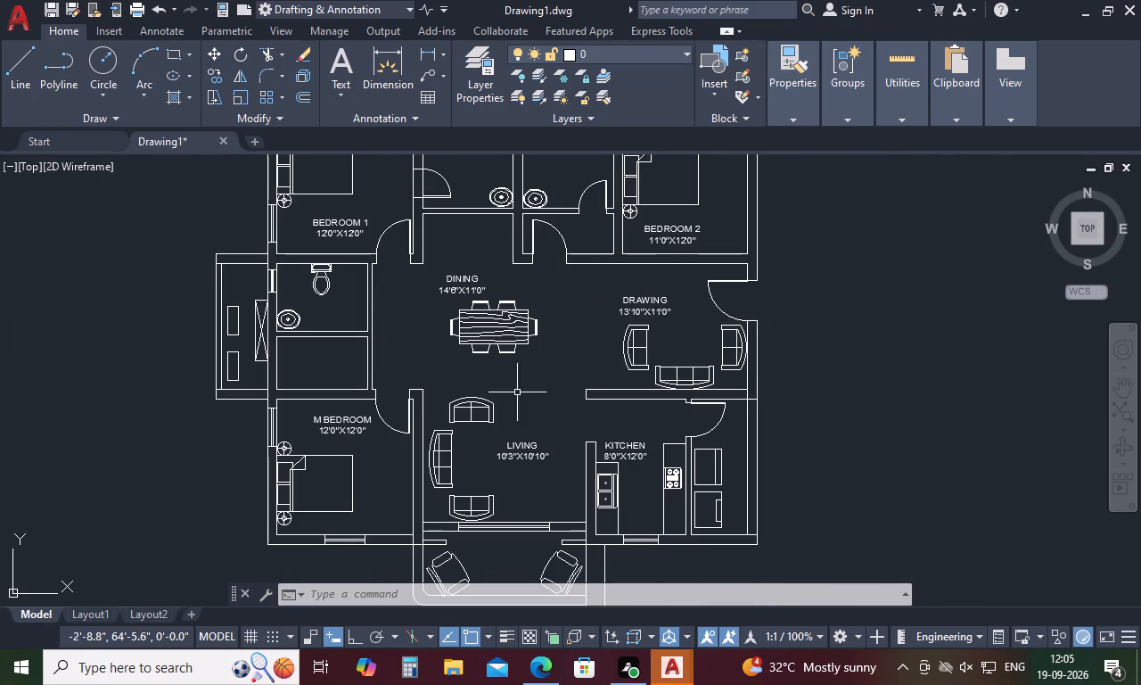
pyautogui.scroll(-1, 475, 445)
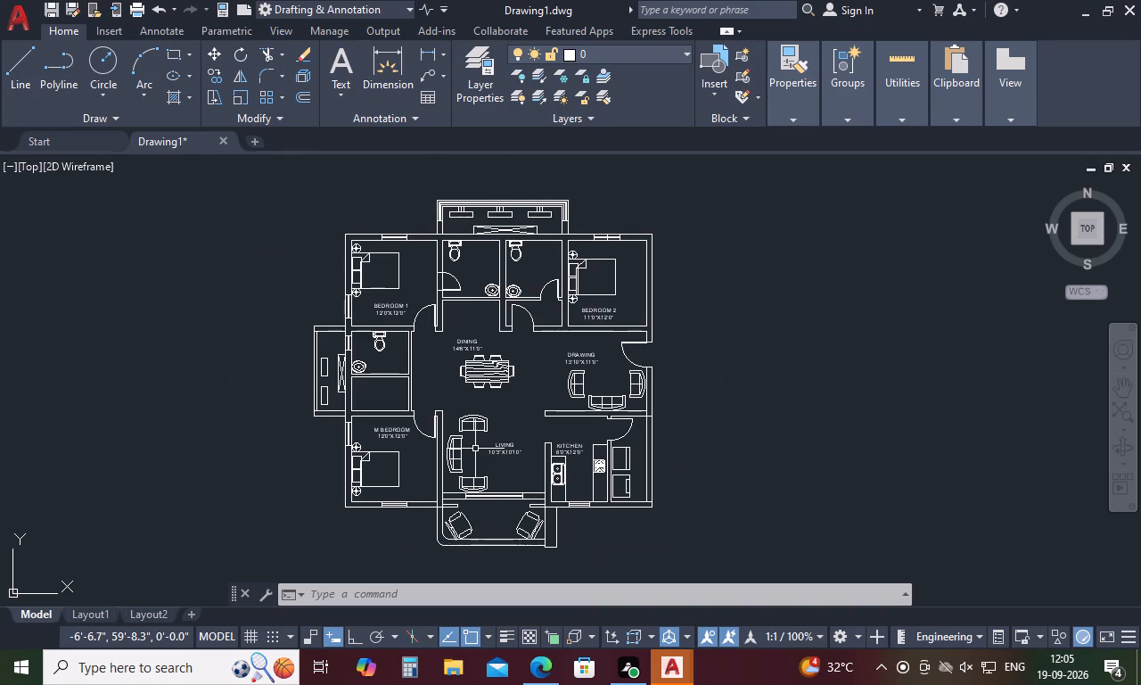
pyautogui.scroll(1, 354, 385)
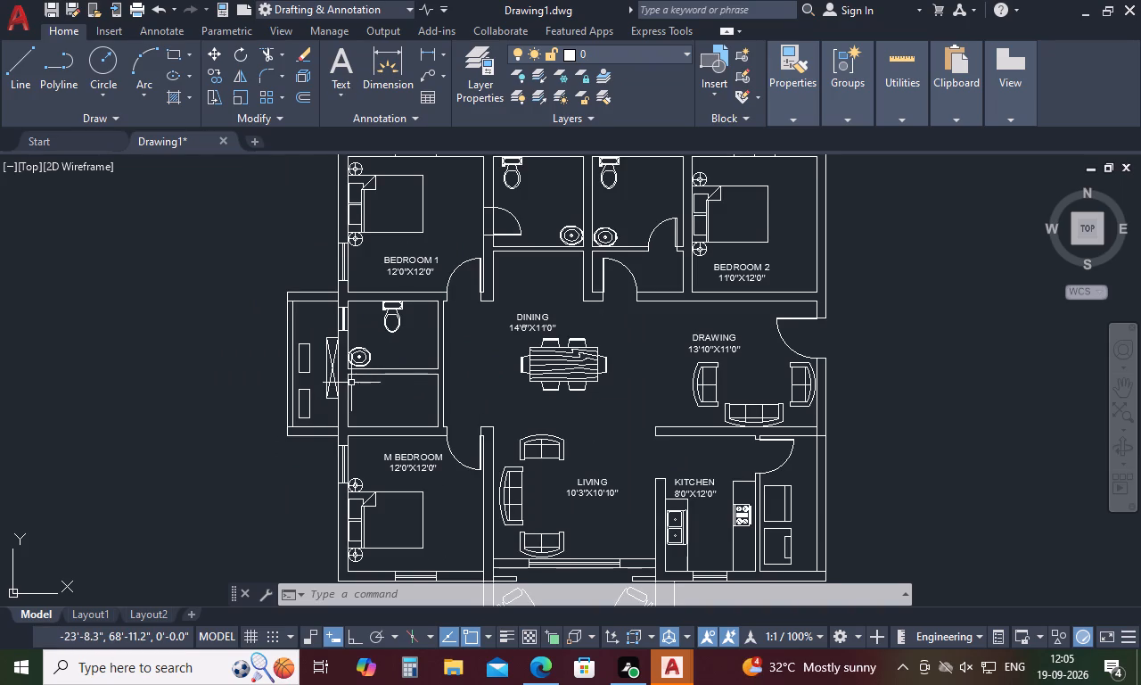
pyautogui.scroll(2, 343, 359)
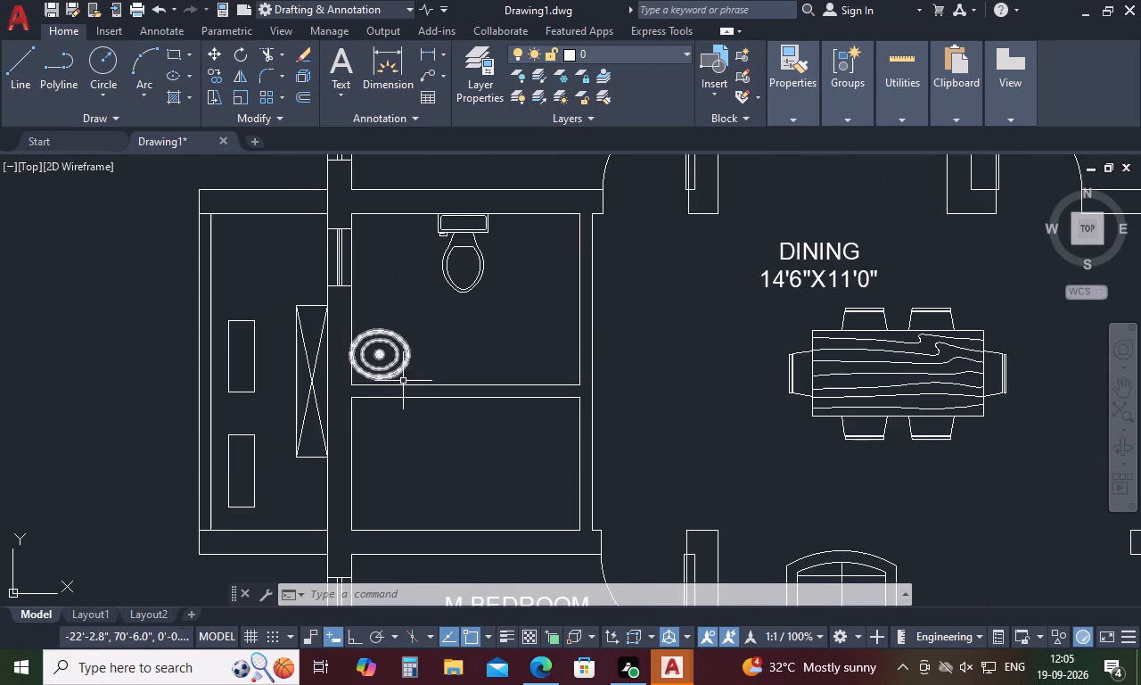
pyautogui.press('l')
pyautogui.press('space')
pyautogui.click(425, 384)
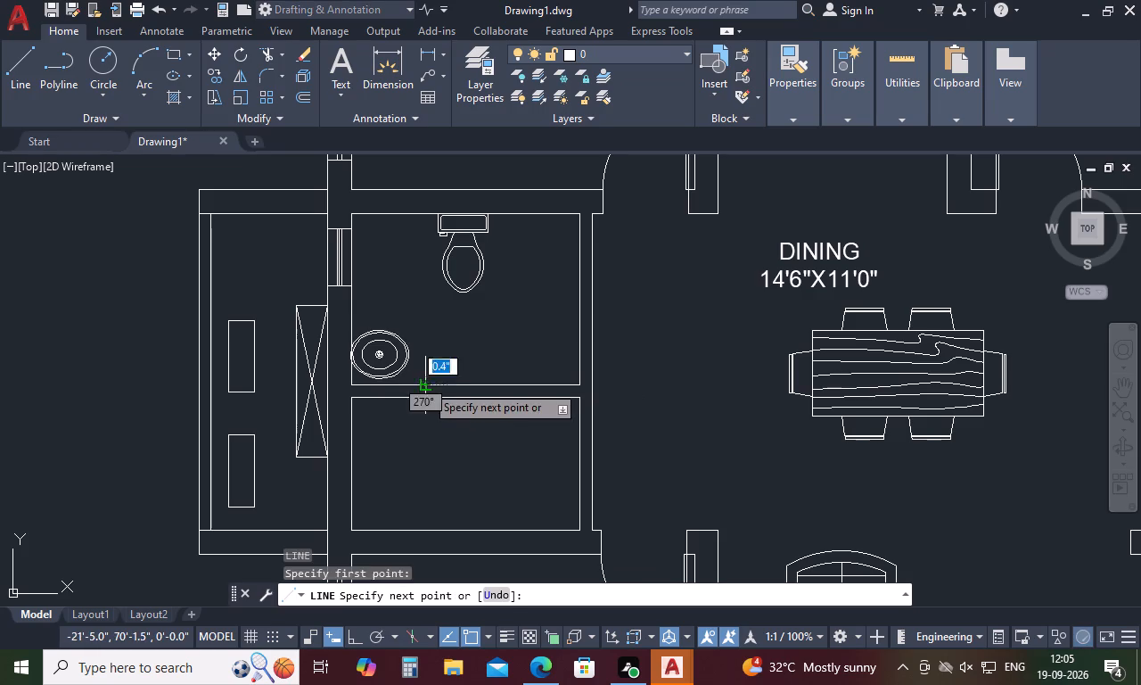
pyautogui.click(423, 404)
pyautogui.press('space')
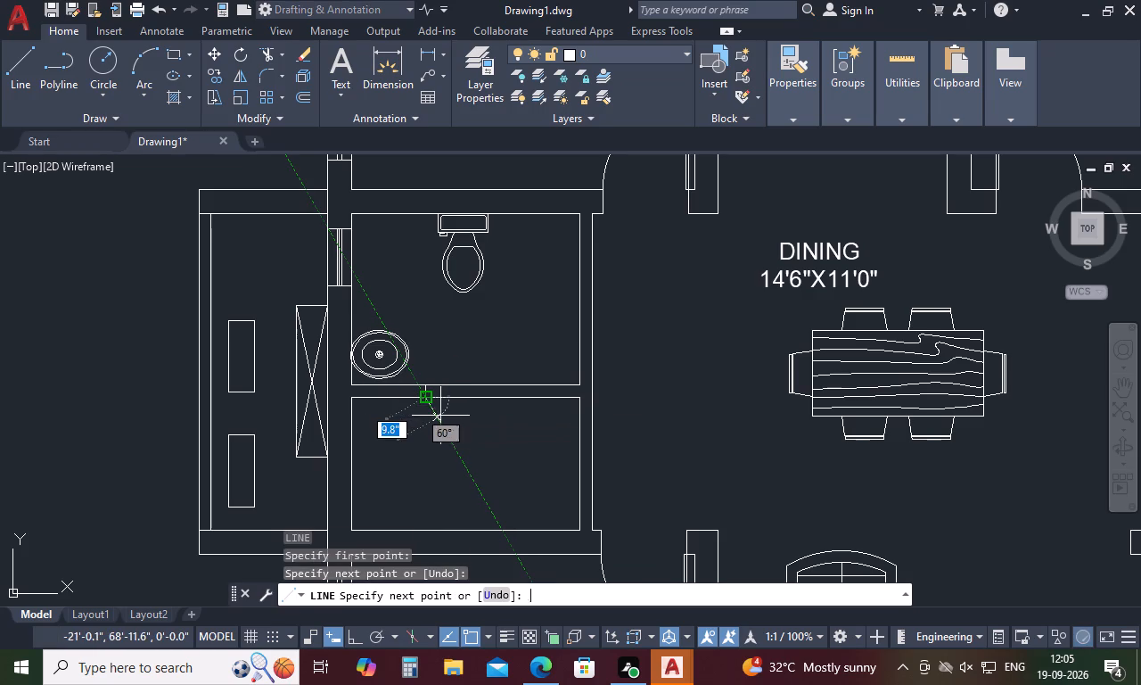
pyautogui.write('L')
pyautogui.press('space')
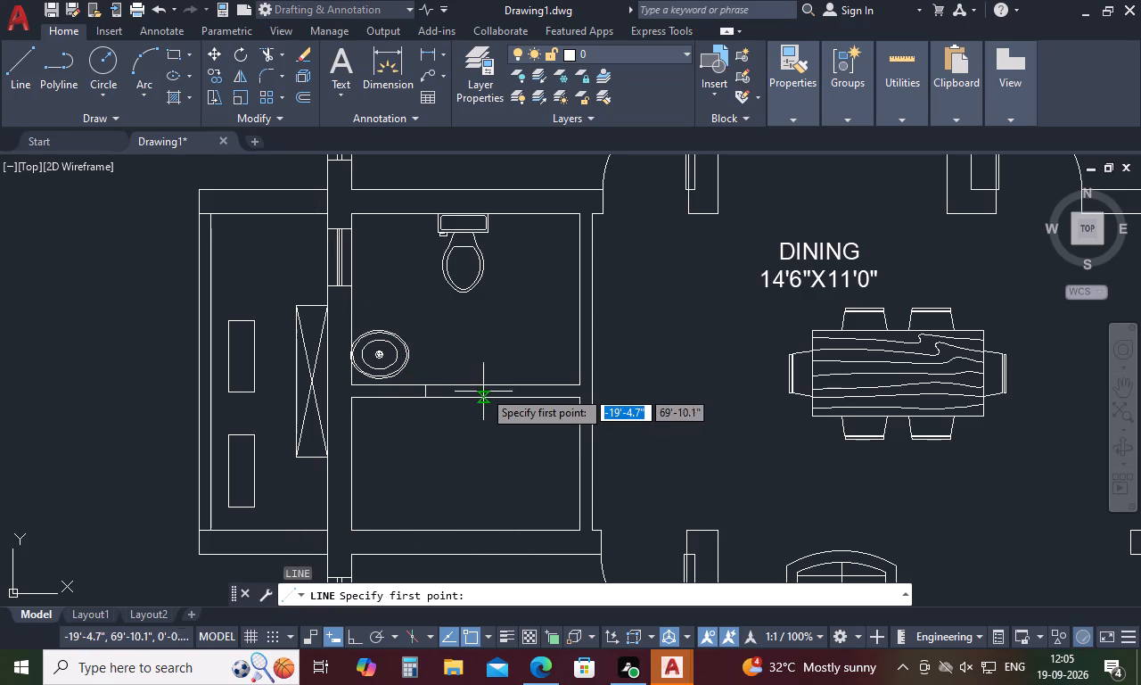
pyautogui.click(485, 384)
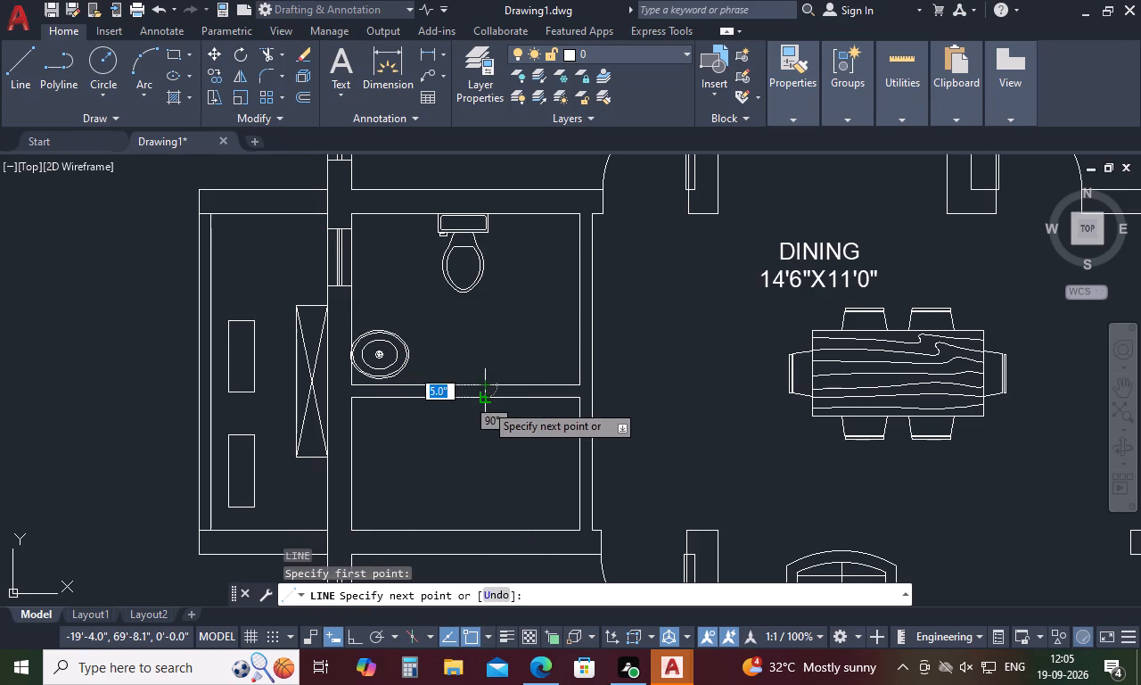
pyautogui.click(485, 403)
pyautogui.press('space')
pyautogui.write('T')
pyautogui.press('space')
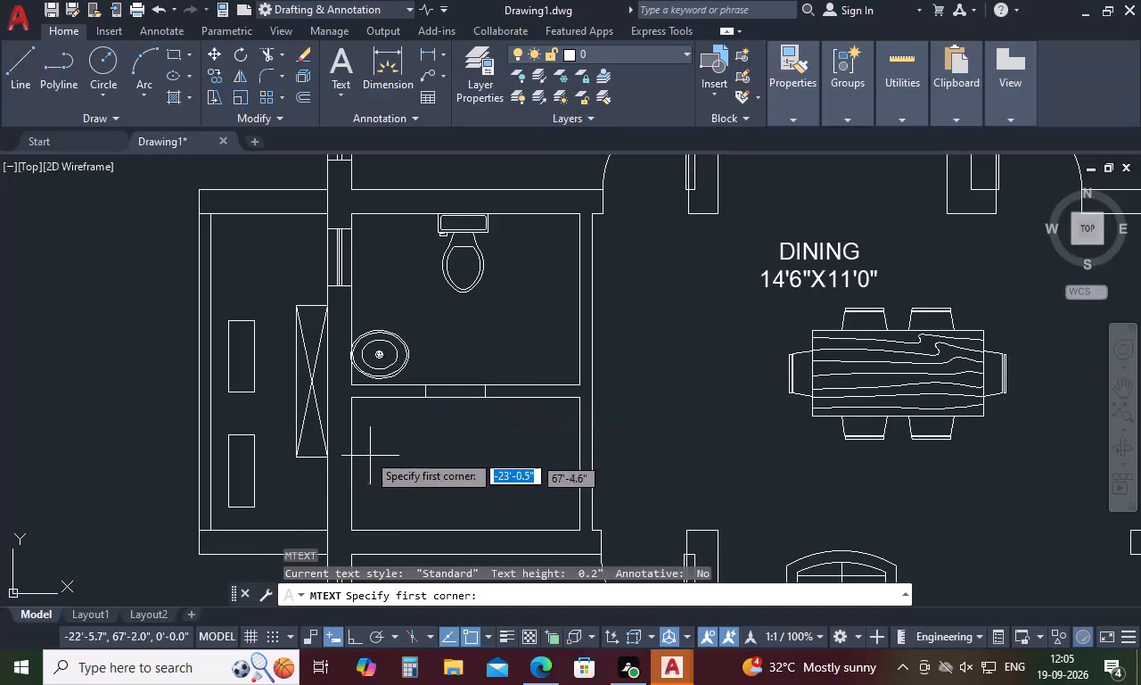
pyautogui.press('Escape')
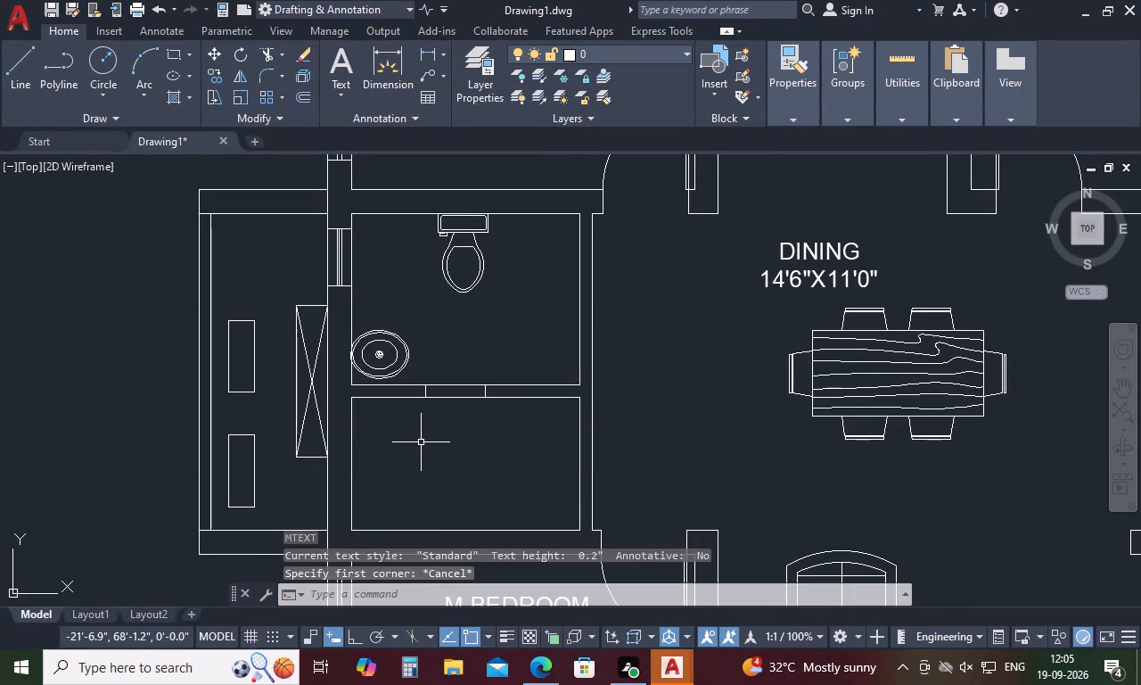
# Paste a copy of the BEDROOM 1 label in the small room south of the western toilet.
pyautogui.hotkey('ctrl', 'v')
pyautogui.click(385, 481)
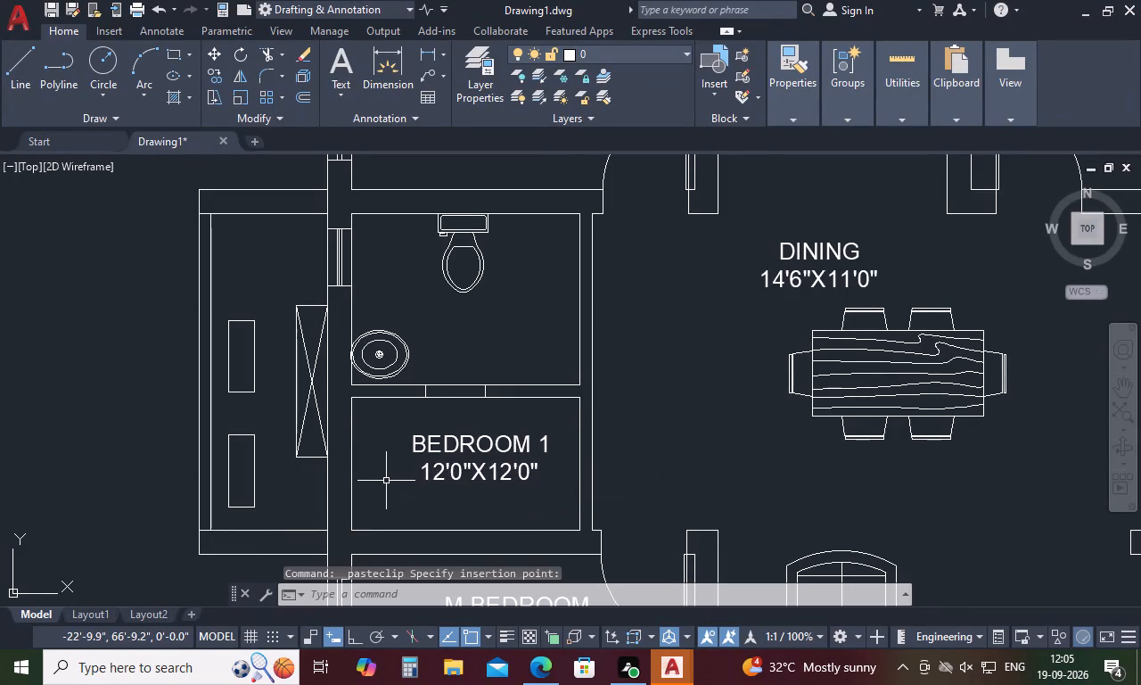
# Change the name line of the label pasted in the small room south of the western toilet to DRESS.
pyautogui.doubleClick(451, 439)
pyautogui.click(546, 450)
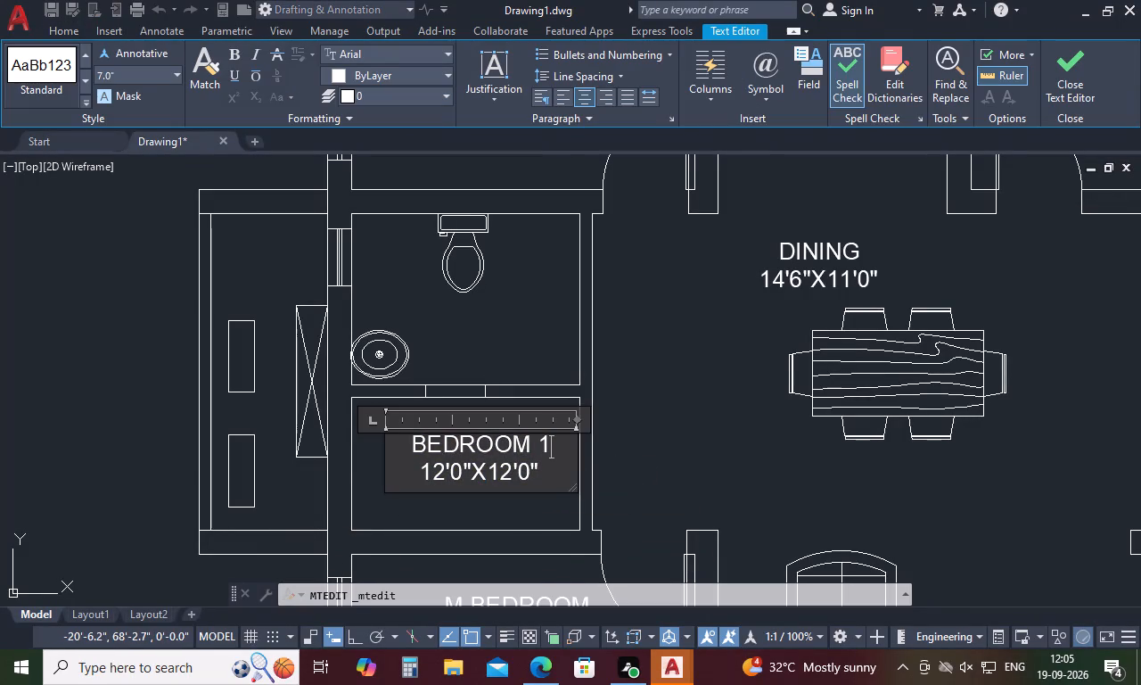
pyautogui.press('BackSpace')
pyautogui.press('BackSpace')
pyautogui.press('BackSpace')
pyautogui.press('BackSpace')
pyautogui.press('BackSpace')
pyautogui.press('BackSpace')
pyautogui.press('BackSpace')
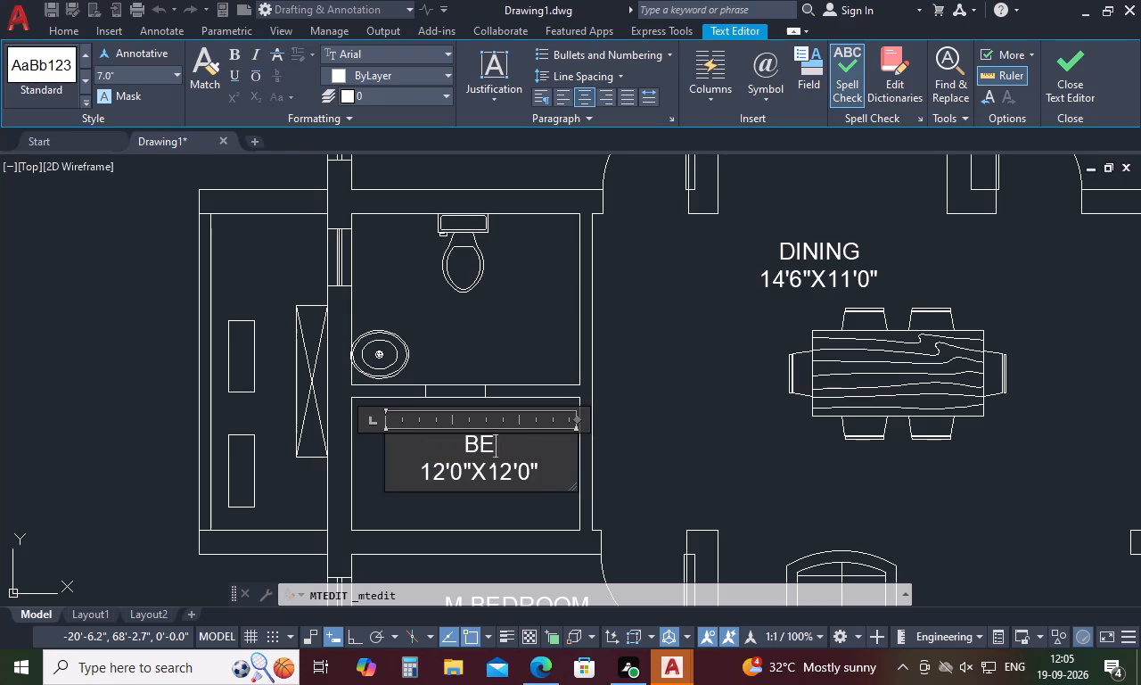
pyautogui.press('BackSpace')
pyautogui.press('BackSpace')
pyautogui.press('d')
pyautogui.press('r')
pyautogui.write('ESS')
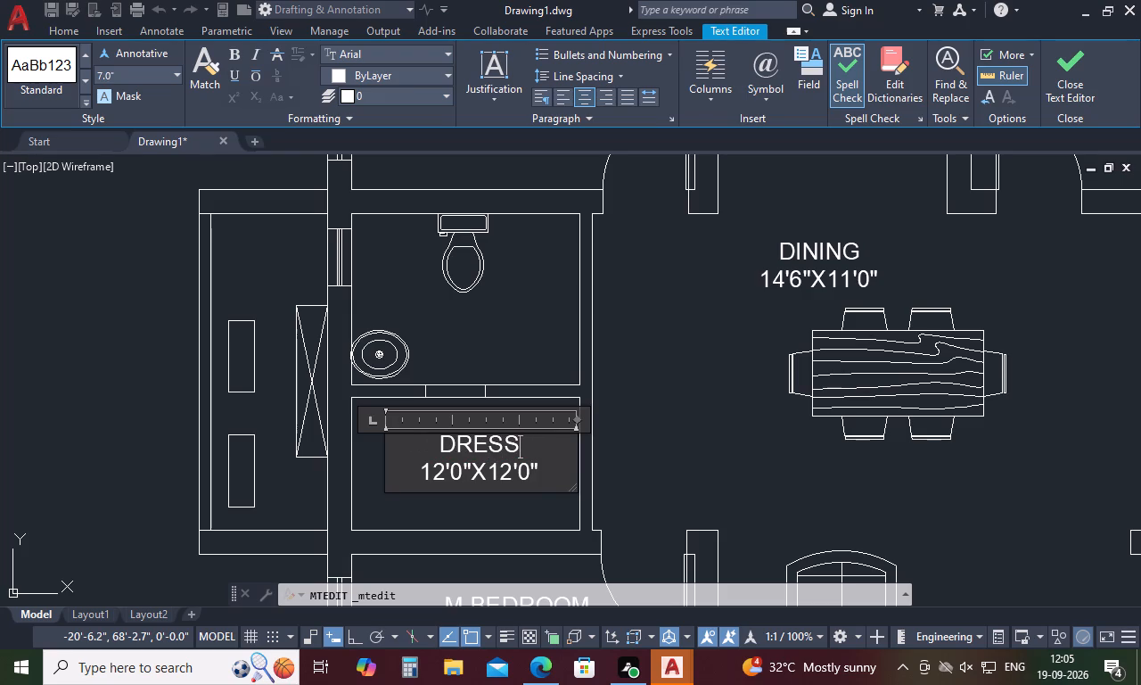
# Set the dimension line of the DRESS label to 8'0"X4'8" and finish editing it.
pyautogui.click(447, 480)
pyautogui.press('BackSpace')
pyautogui.press('BackSpace')
pyautogui.press('8')
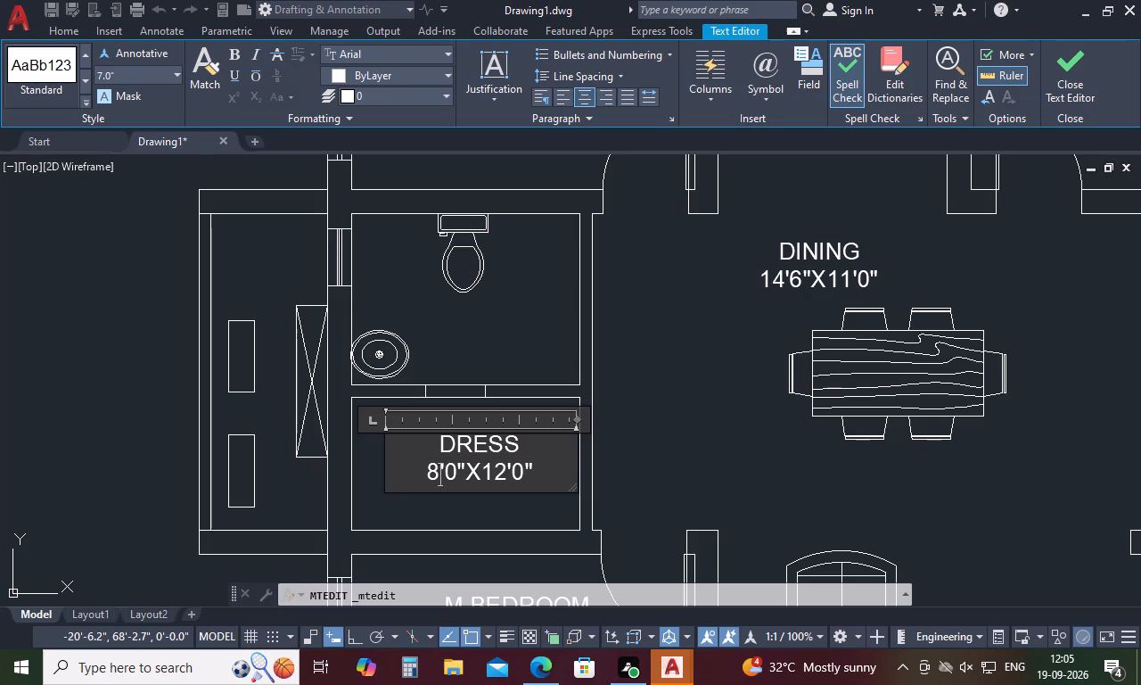
pyautogui.click(502, 476)
pyautogui.press('BackSpace')
pyautogui.press('BackSpace')
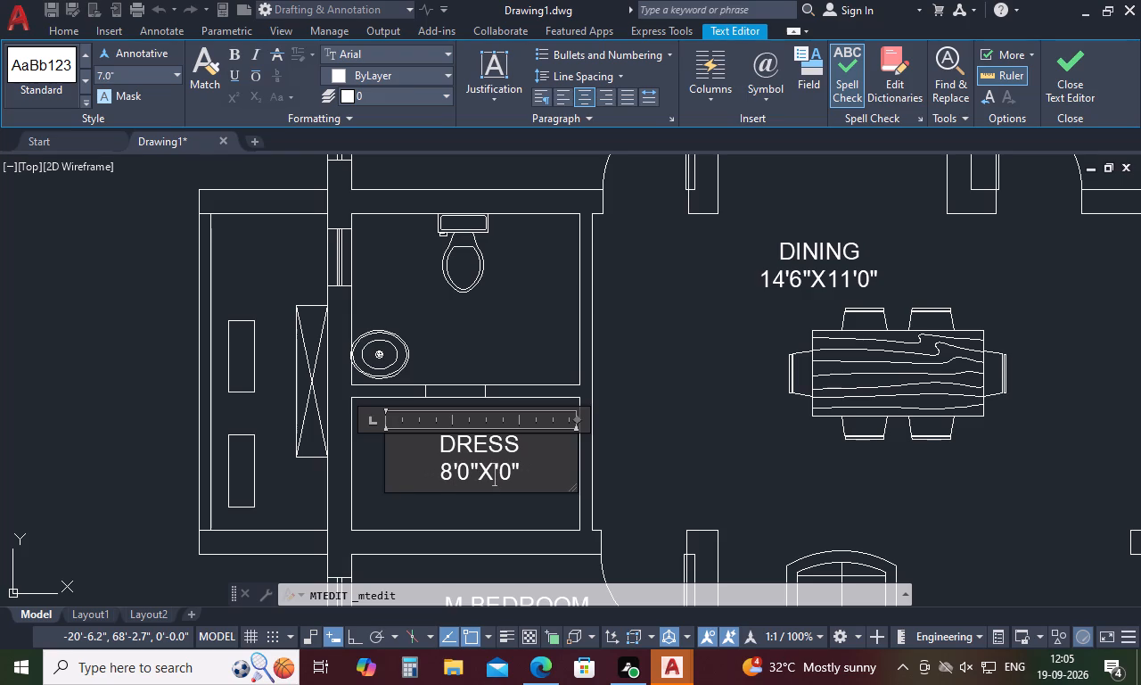
pyautogui.press('4')
pyautogui.click(515, 472)
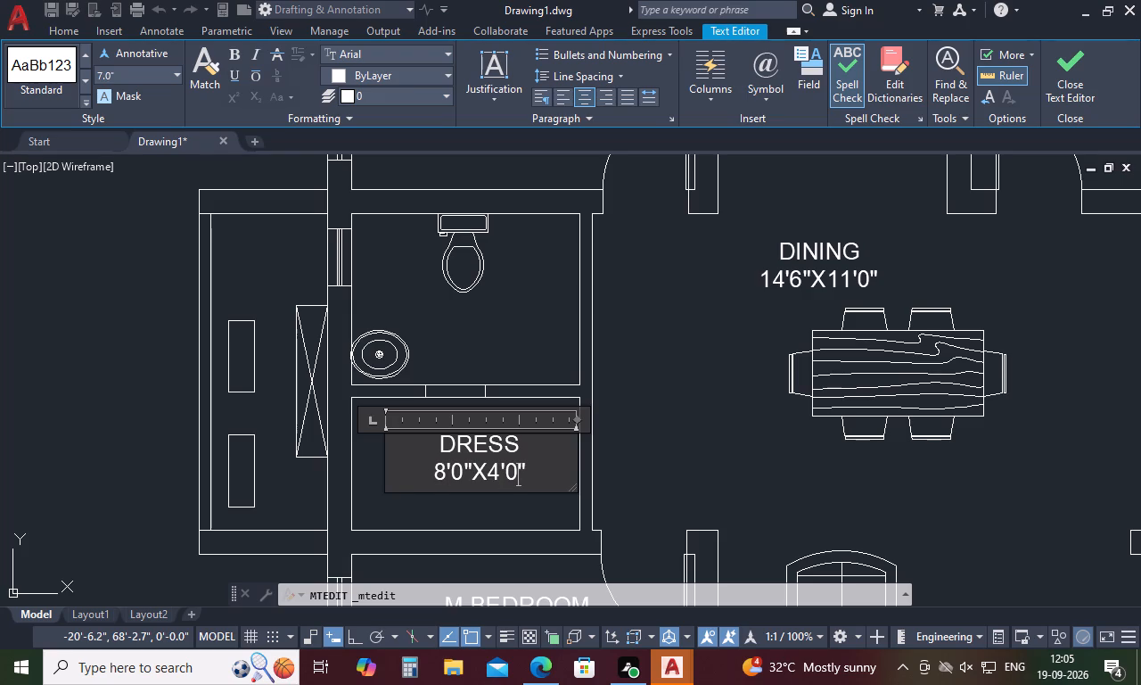
pyautogui.press('BackSpace')
pyautogui.press('8')
pyautogui.click(397, 496)
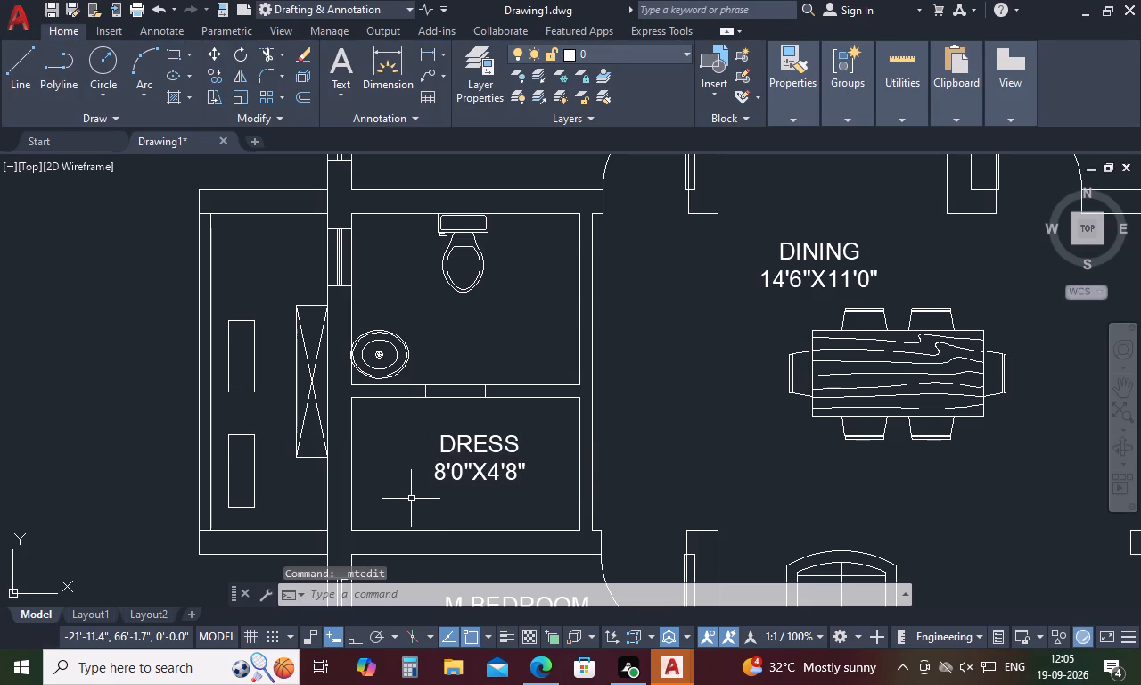
# Paste a copy of the BEDROOM 1 label in the western toilet, beside the wash basin.
pyautogui.hotkey('ctrl', 'v')
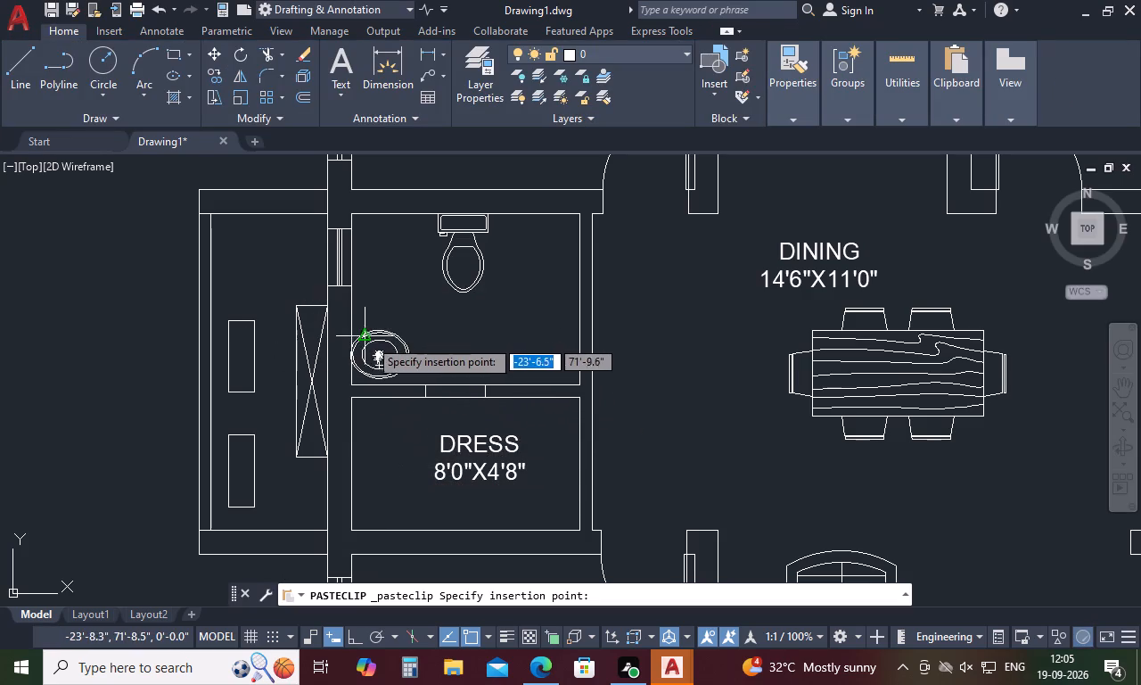
pyautogui.click(390, 358)
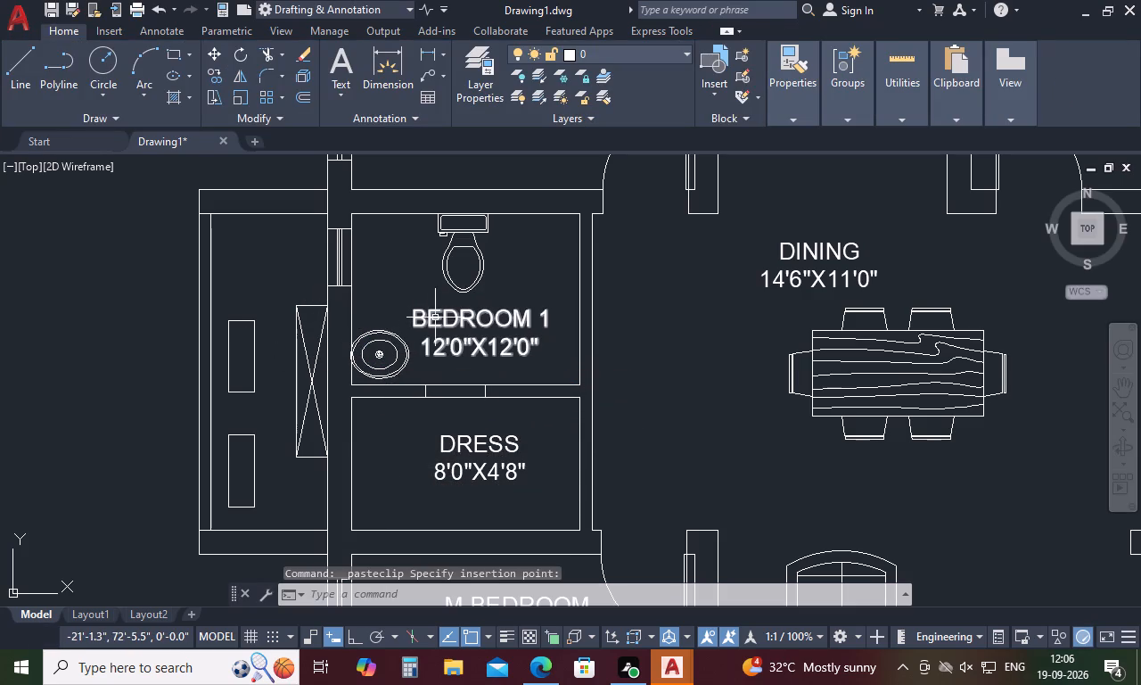
# Change the name line of the label pasted in the western toilet to M TOILET.
pyautogui.doubleClick(435, 318)
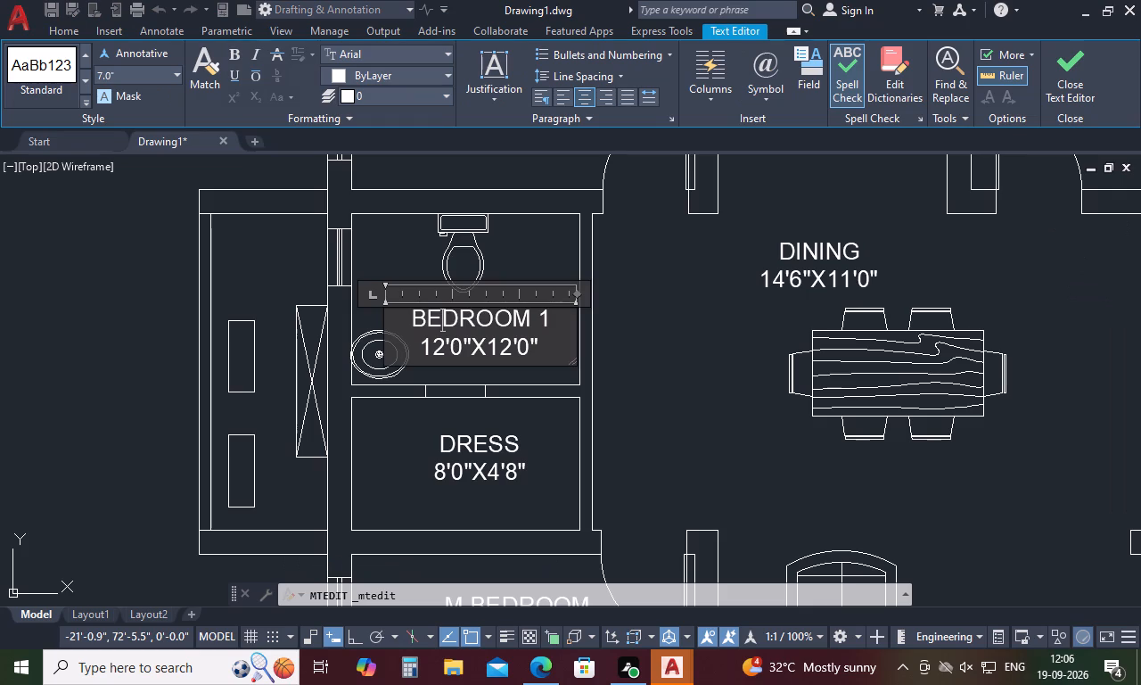
pyautogui.scroll(2, 435, 318)
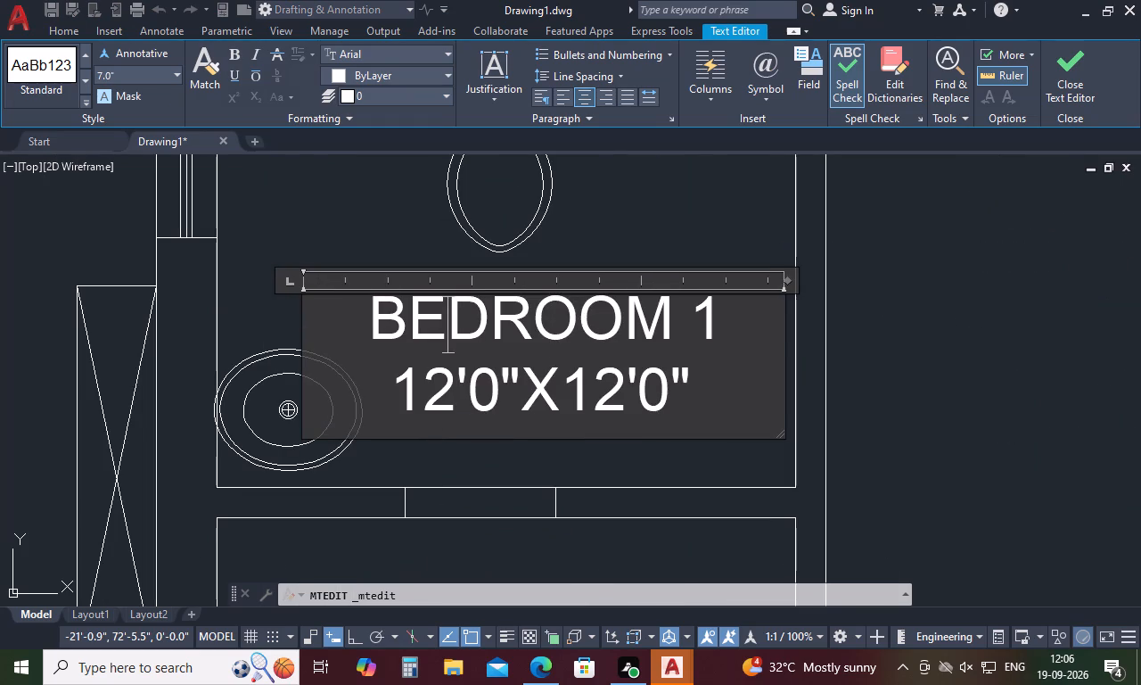
pyautogui.click(730, 314)
pyautogui.press('BackSpace')
pyautogui.press('BackSpace')
pyautogui.press('BackSpace')
pyautogui.press('BackSpace')
pyautogui.press('BackSpace')
pyautogui.press('BackSpace')
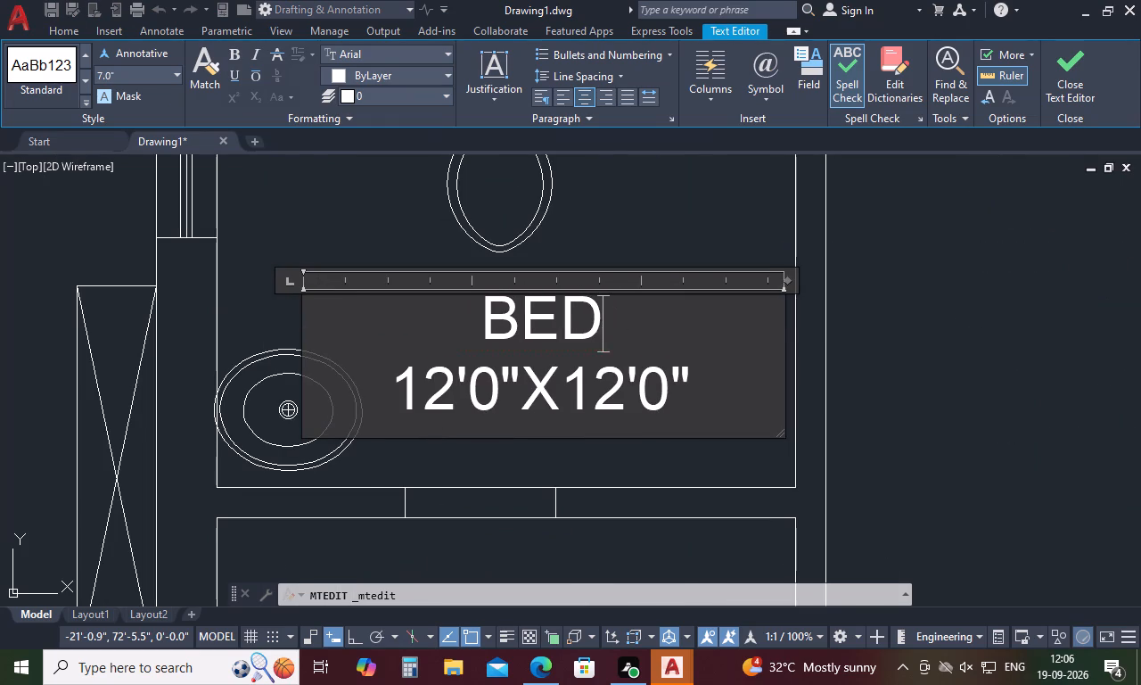
pyautogui.press('BackSpace')
pyautogui.press('BackSpace')
pyautogui.press('BackSpace')
pyautogui.press('m')
pyautogui.press('space')
pyautogui.write('TOILET')
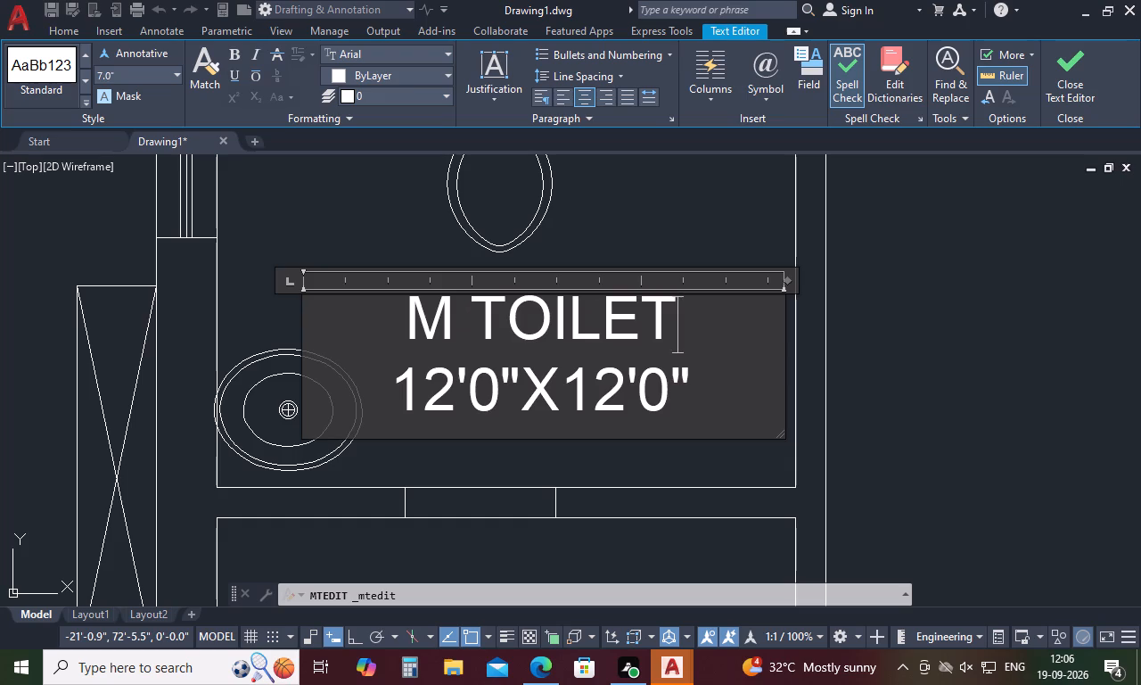
# Set the dimension line of the M TOILET label to 8'0"X6'0" and finish editing it.
pyautogui.click(447, 395)
pyautogui.press('BackSpace')
pyautogui.press('BackSpace')
pyautogui.press('8')
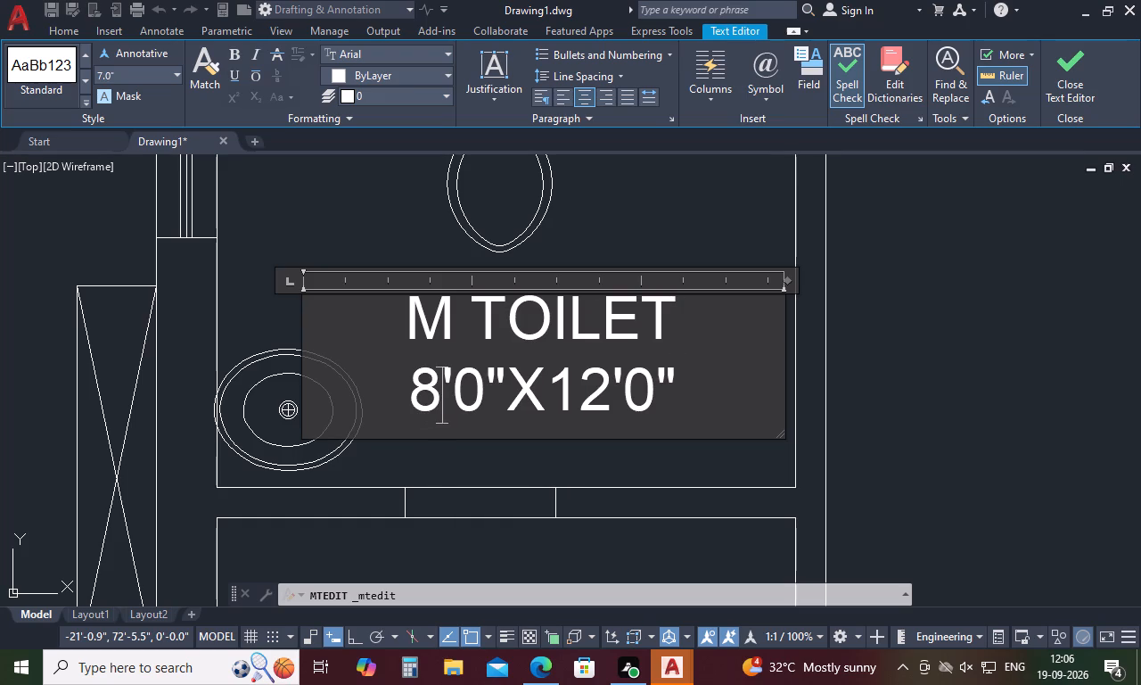
pyautogui.click(606, 410)
pyautogui.press('BackSpace')
pyautogui.press('BackSpace')
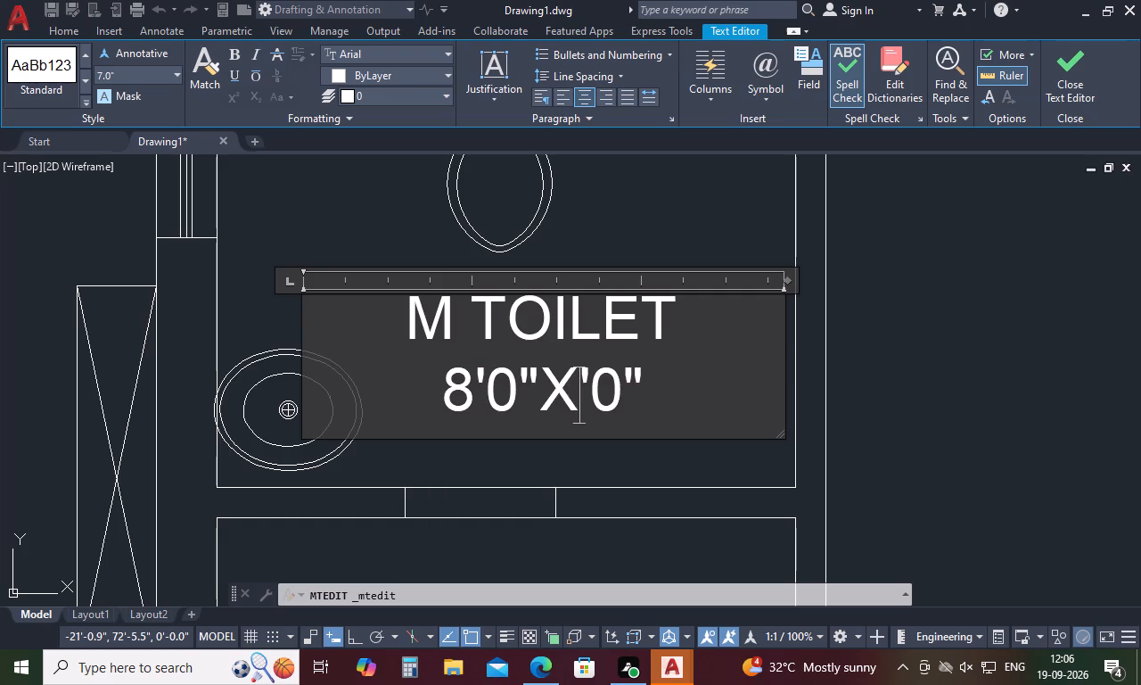
pyautogui.press('6')
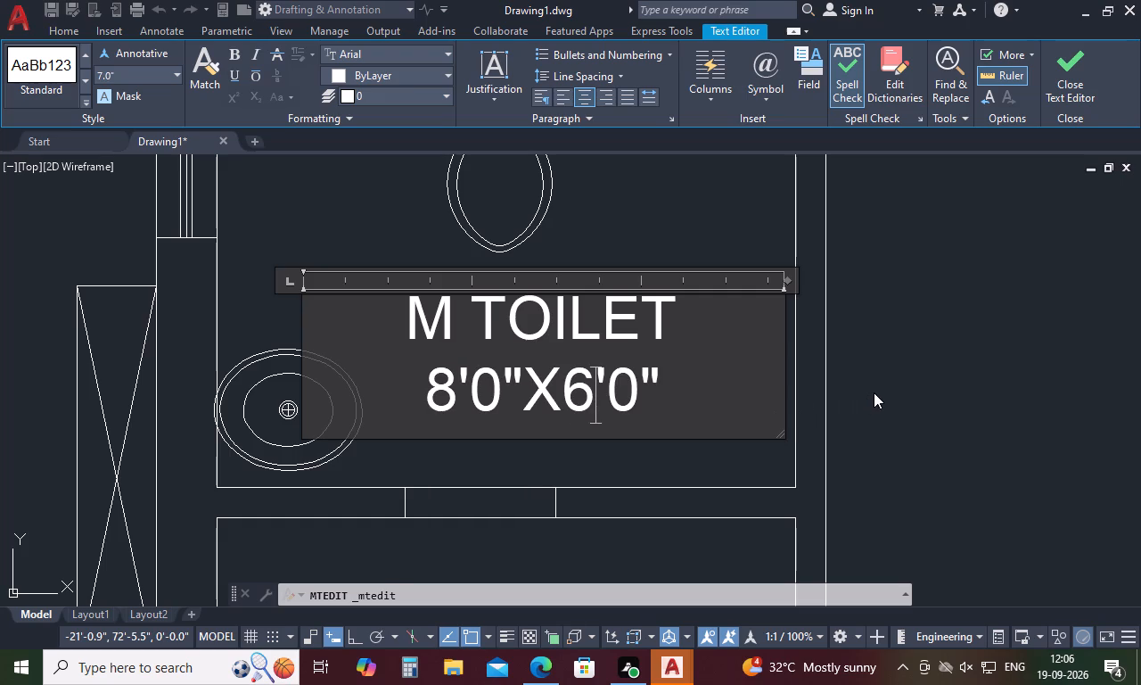
pyautogui.click(874, 392)
# Copy the M TOILET label and paste it in the toilet directly east of BEDROOM 1.
pyautogui.click(542, 329)
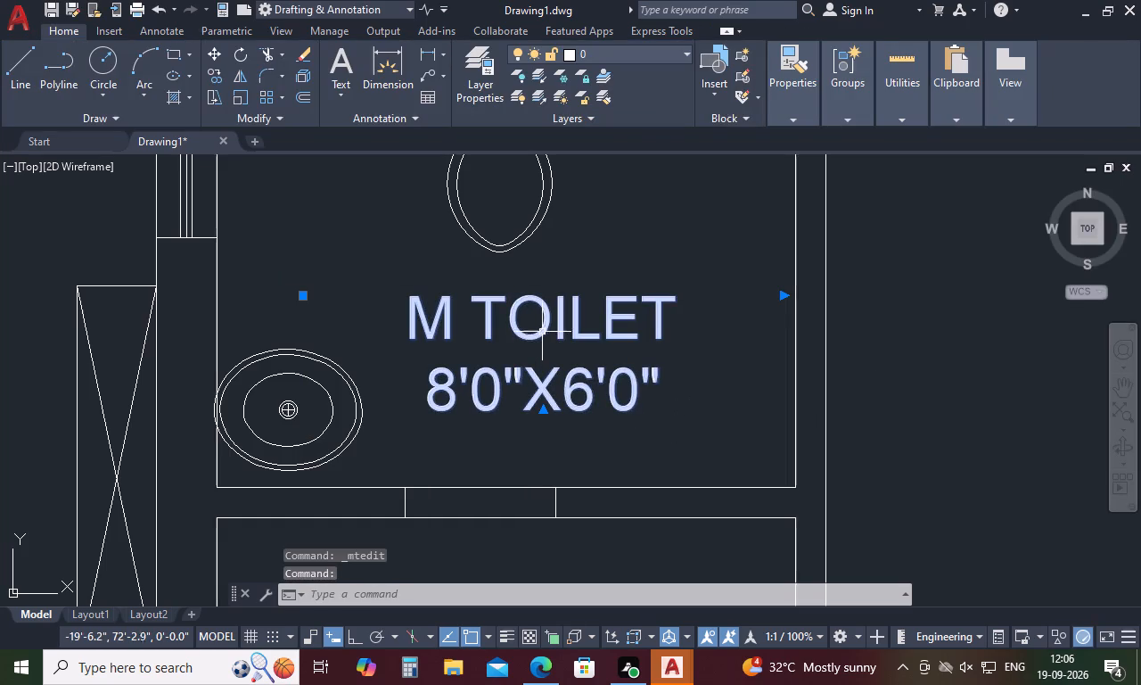
pyautogui.hotkey('ctrl', 'c')
pyautogui.hotkey('ctrl', 'v')
pyautogui.scroll(-4, 480, 373)
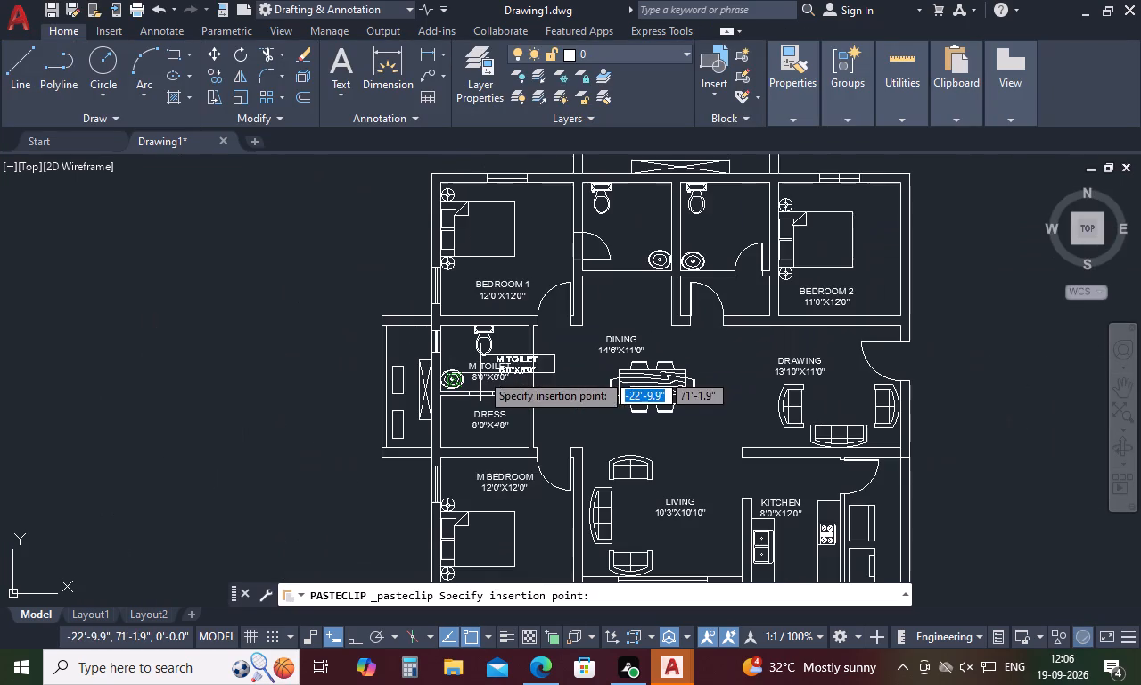
pyautogui.scroll(3, 606, 235)
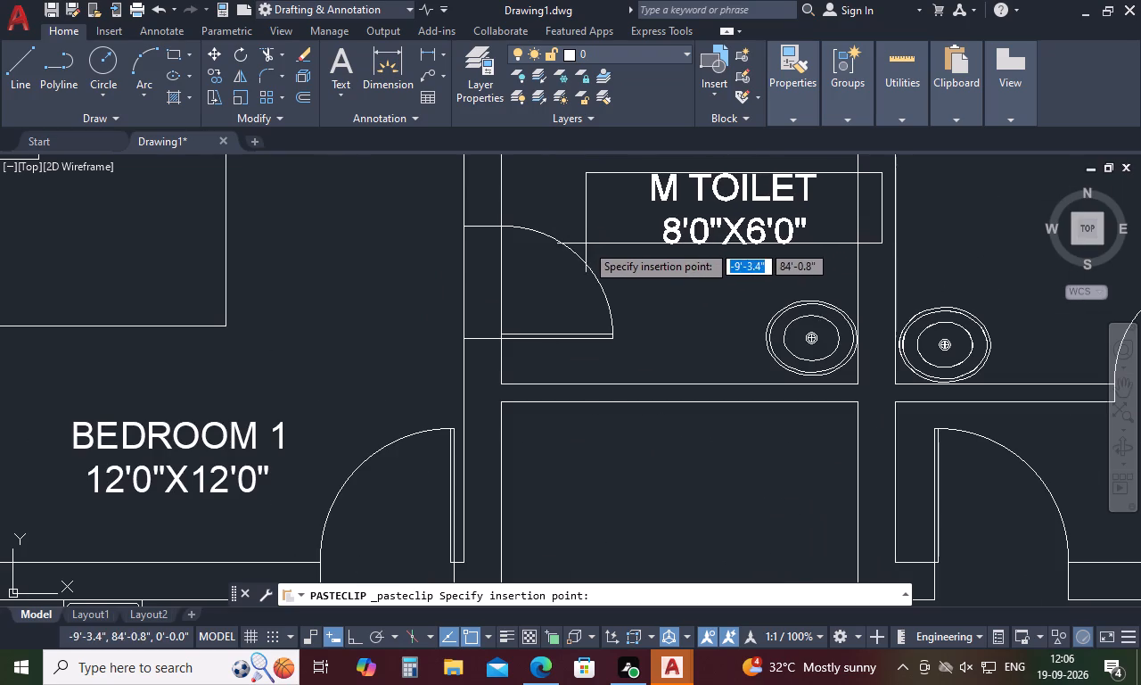
pyautogui.click(573, 251)
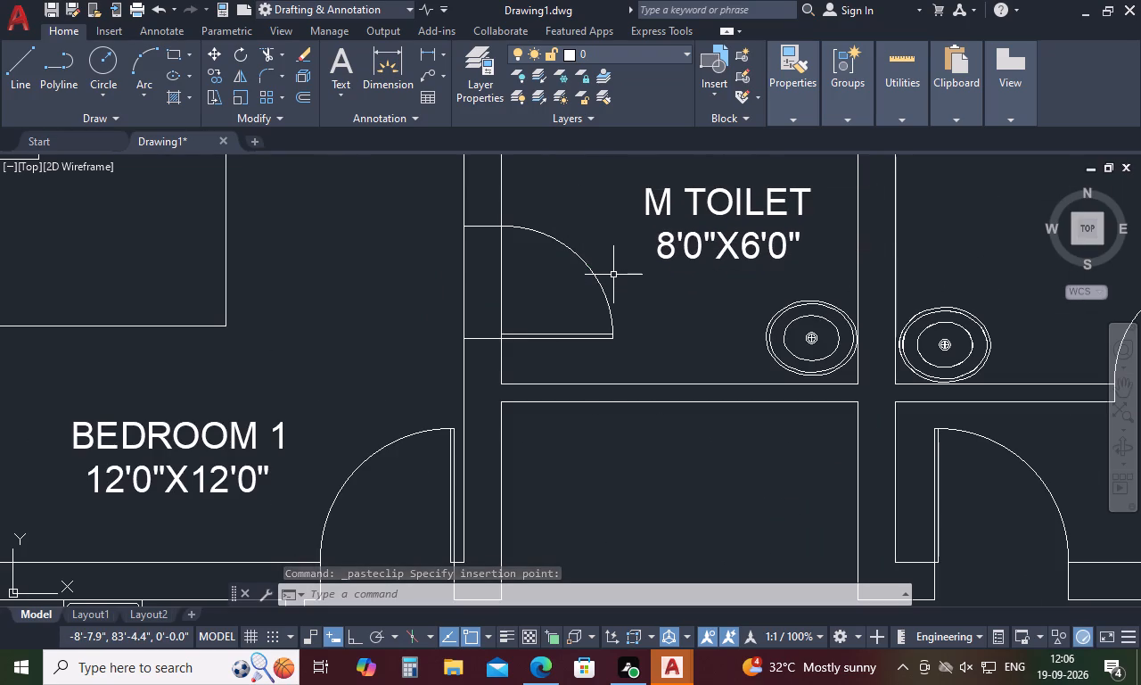
# Set the dimension line of the label pasted in the toilet east of BEDROOM 1 to 6'0"X8'0".
pyautogui.scroll(-1, 612, 282)
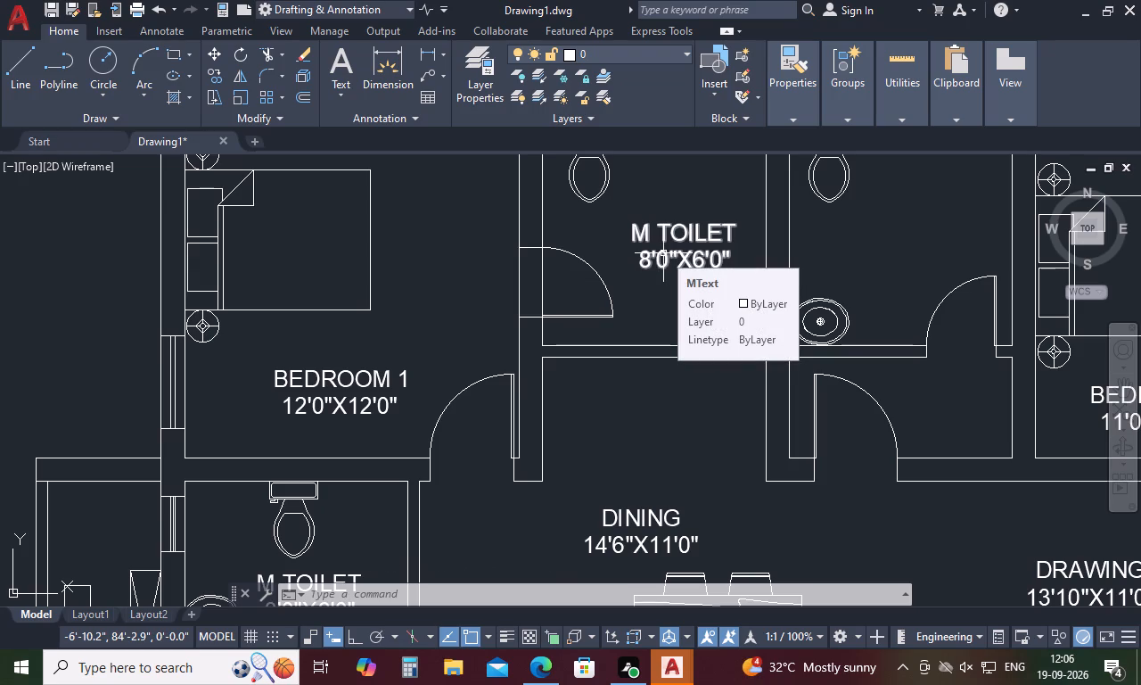
pyautogui.doubleClick(674, 234)
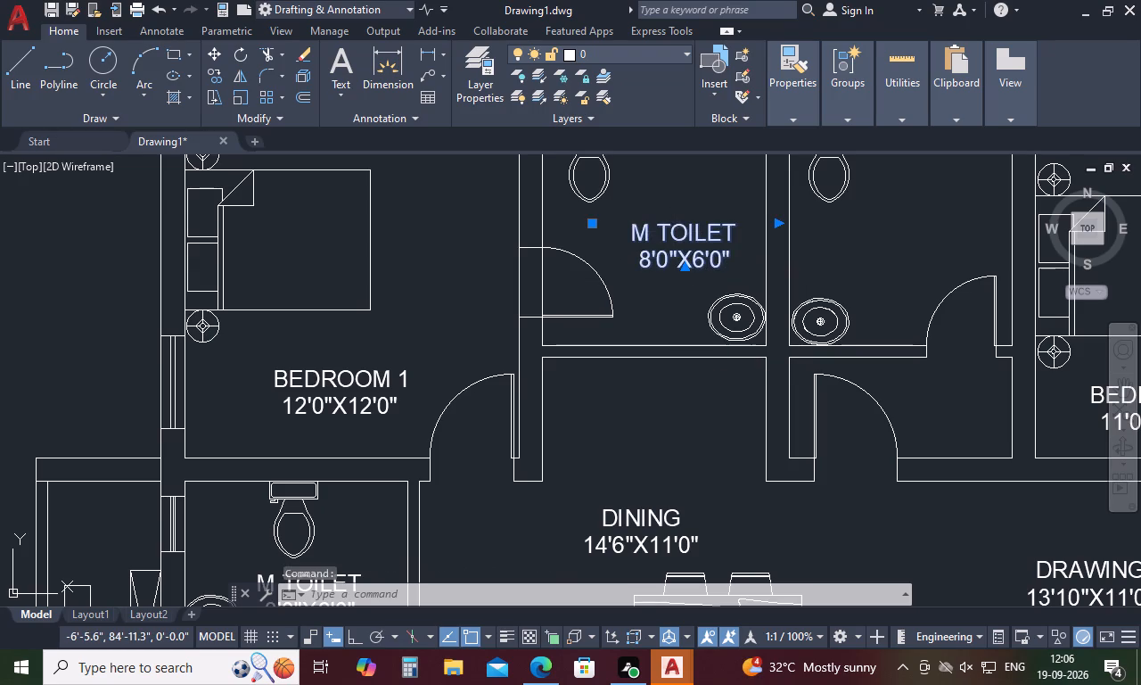
pyautogui.click(649, 264)
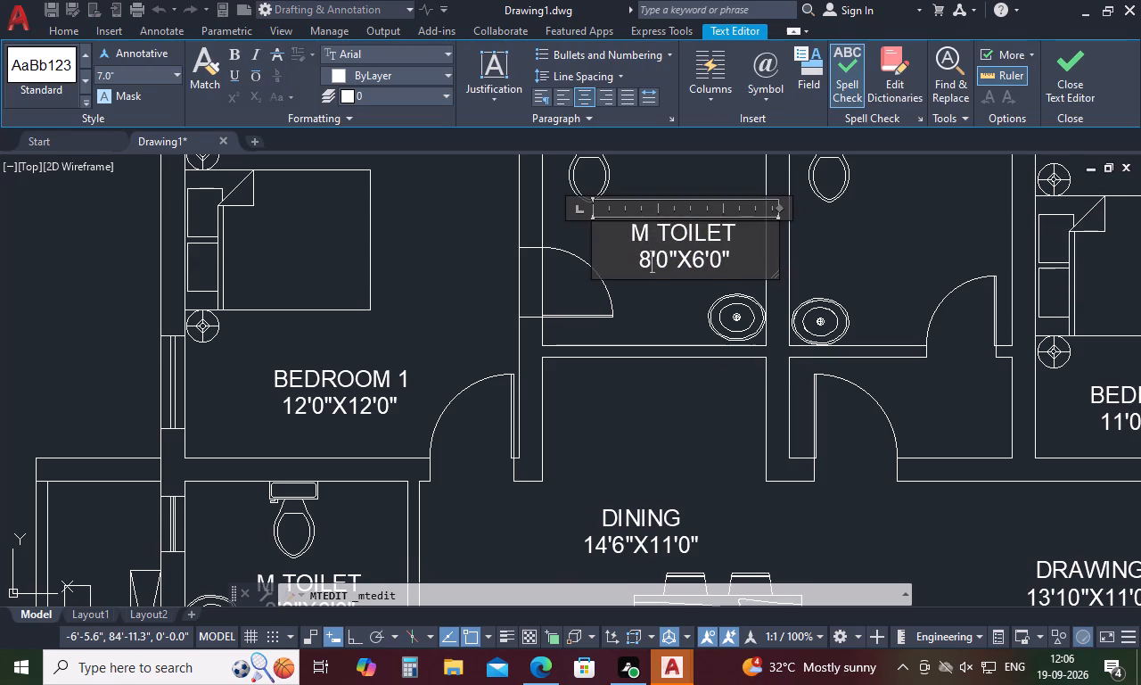
pyautogui.press('BackSpace')
pyautogui.press('6')
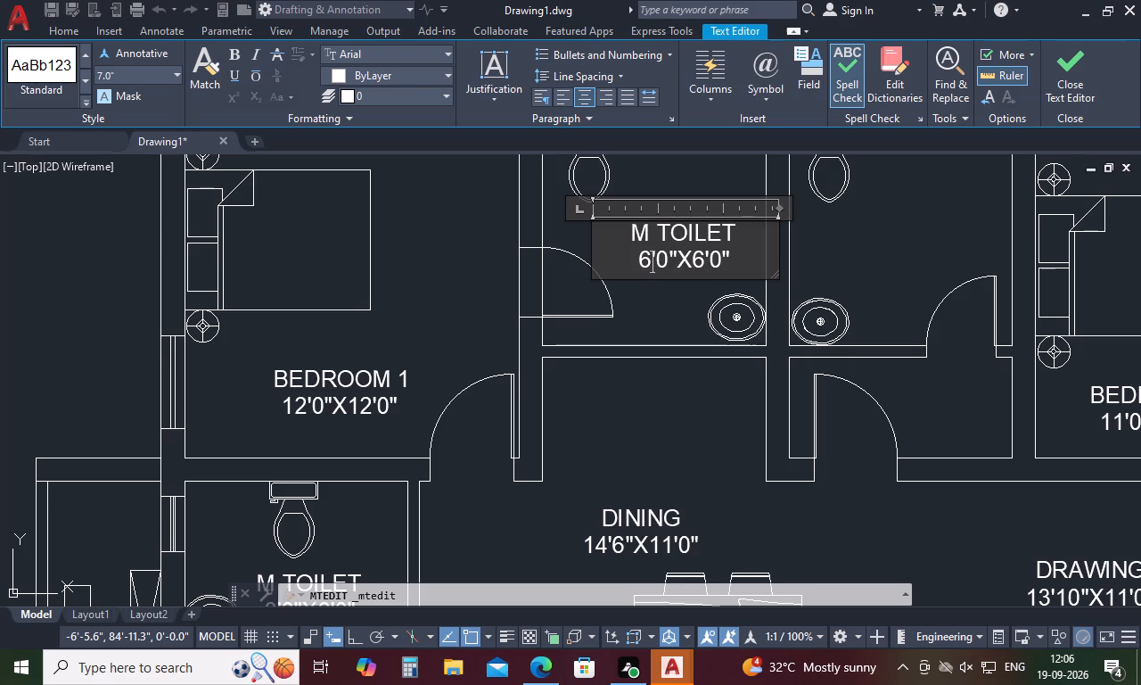
pyautogui.click(702, 261)
pyautogui.press('BackSpace')
pyautogui.press('8')
# Change the name line of the 6'0"X8'0" toilet label to TOILET 1 and finish editing it.
pyautogui.click(655, 236)
pyautogui.press('BackSpace')
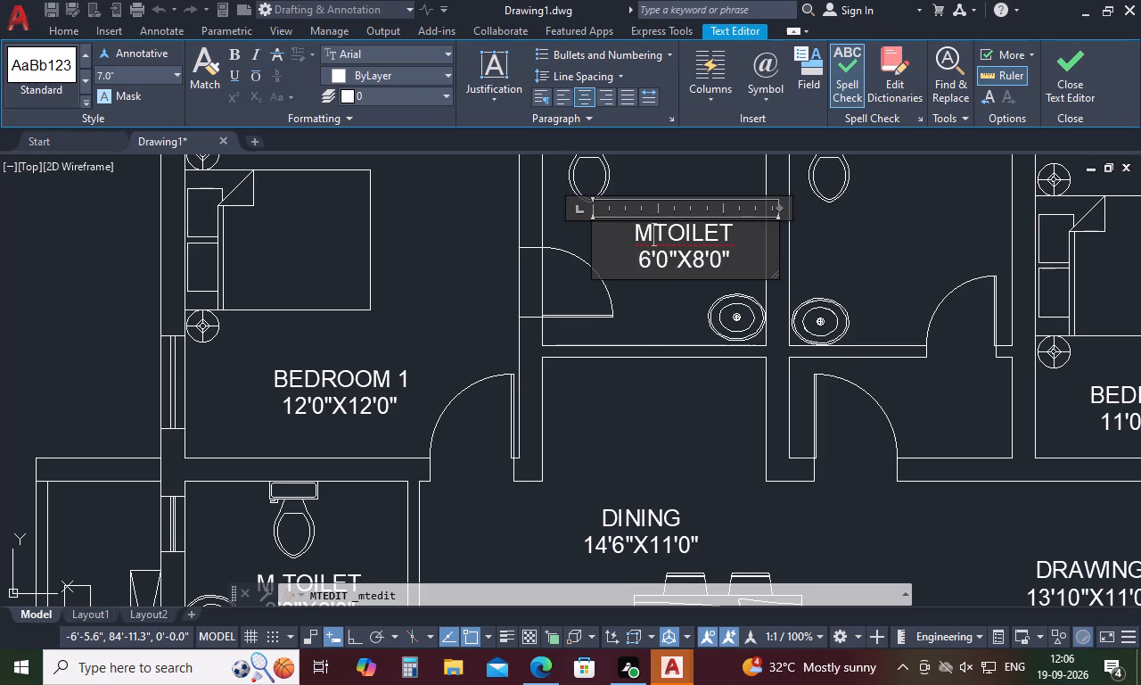
pyautogui.press('BackSpace')
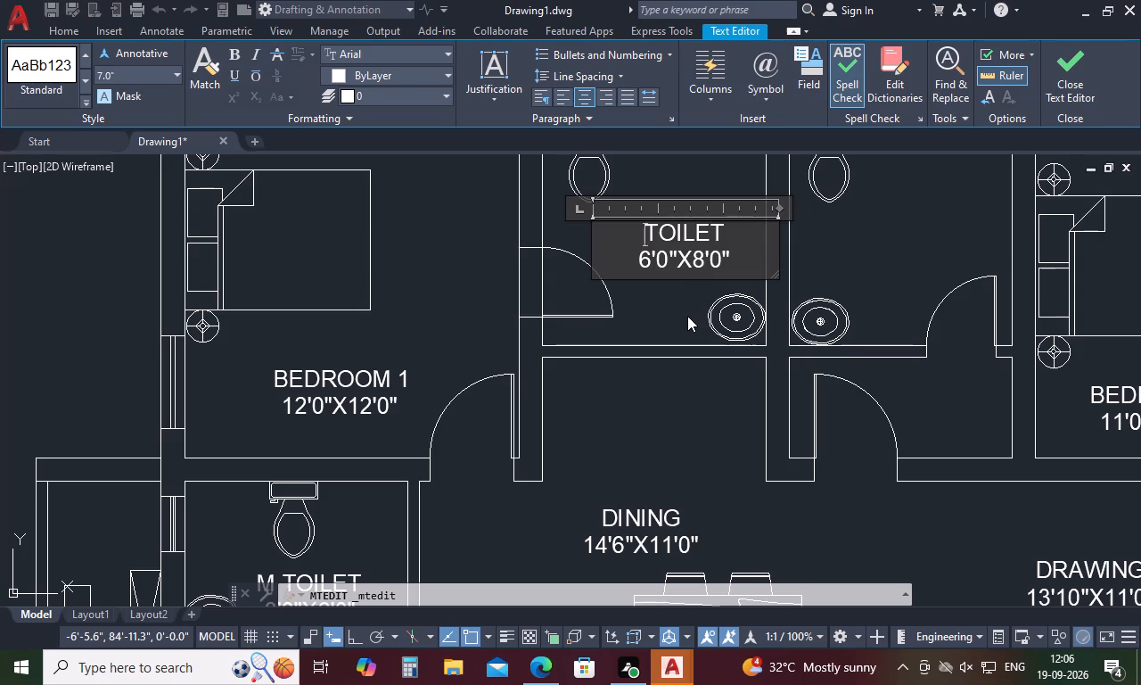
pyautogui.click(731, 234)
pyautogui.press('space')
pyautogui.write('1')
pyautogui.click(644, 312)
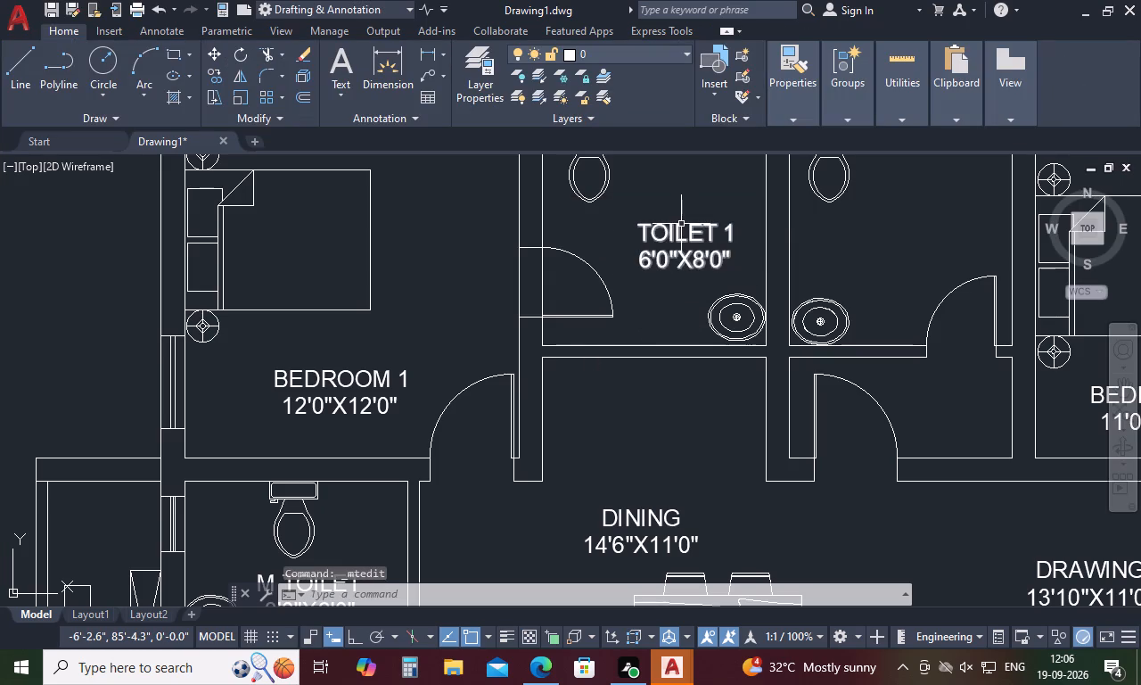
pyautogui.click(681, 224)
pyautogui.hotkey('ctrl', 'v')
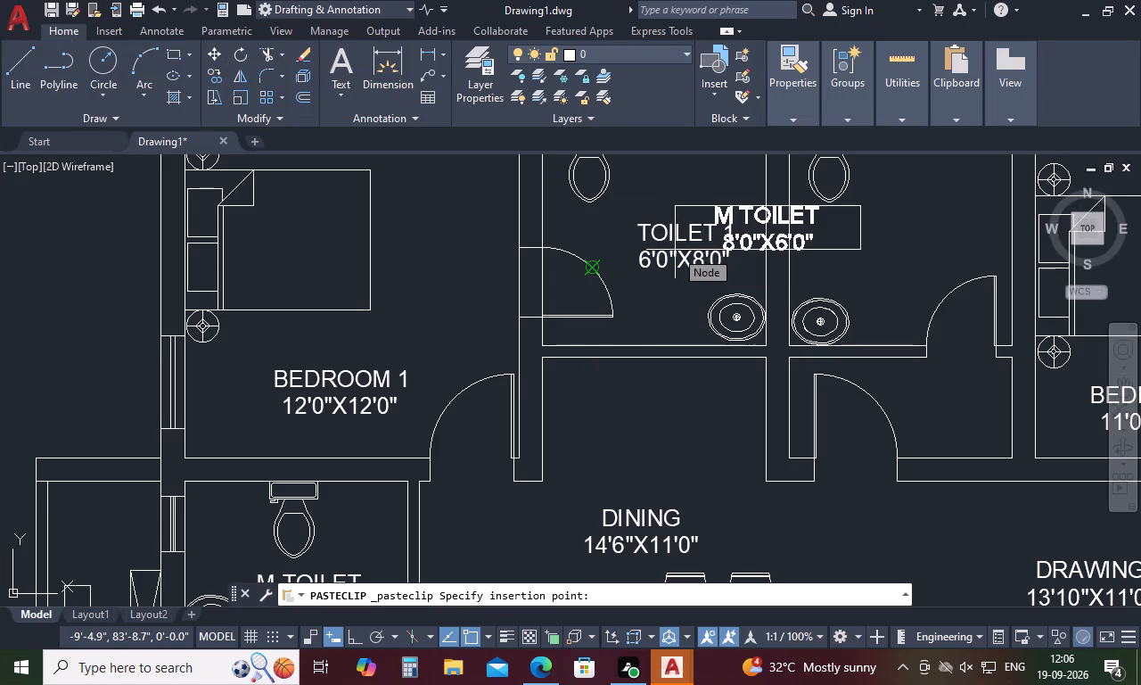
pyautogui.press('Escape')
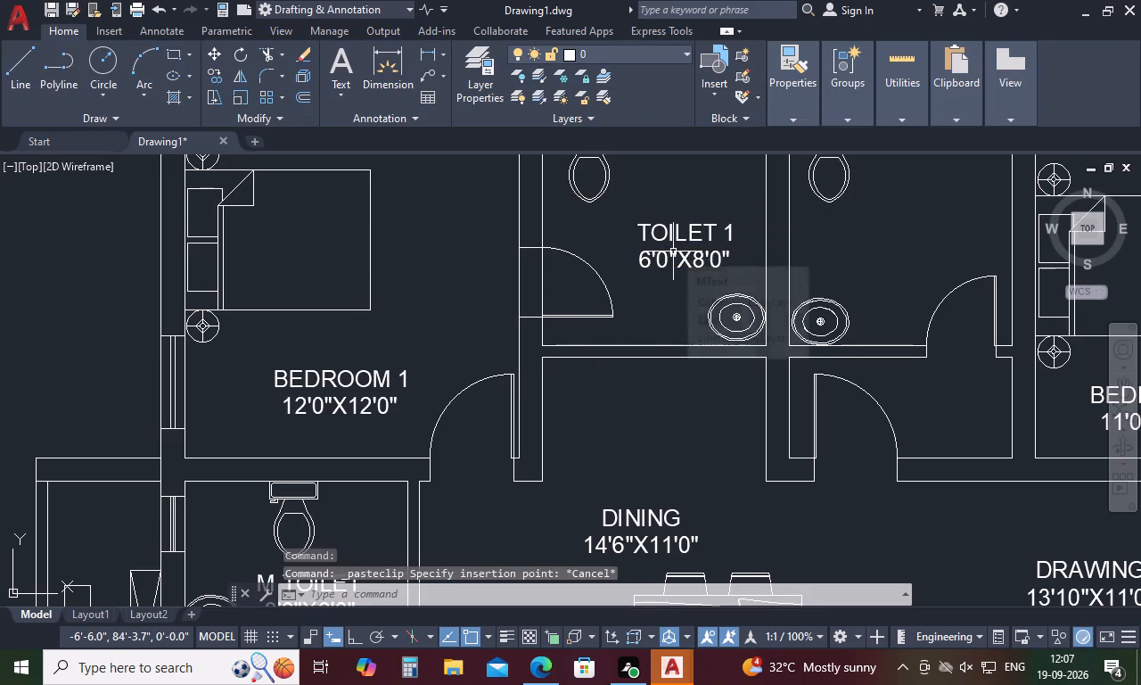
# Copy the TOILET 1 label and paste it in the adjoining toilet next to BEDROOM 2.
pyautogui.click(678, 243)
pyautogui.hotkey('ctrl', 'c')
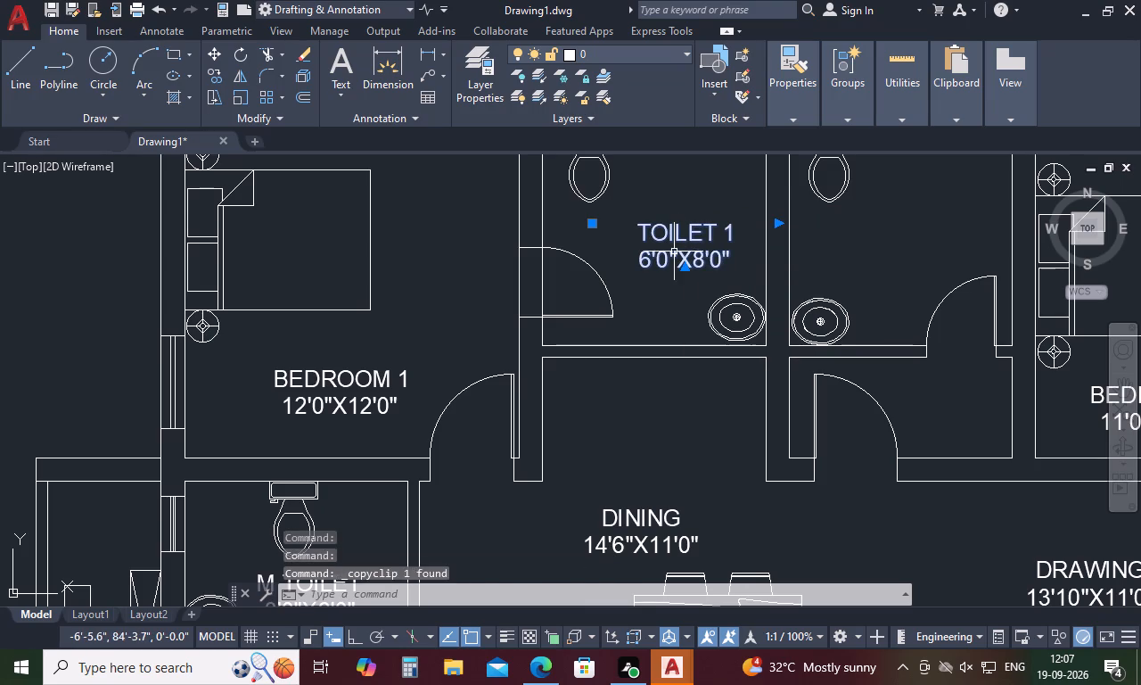
pyautogui.hotkey('ctrl', 'v')
pyautogui.click(798, 266)
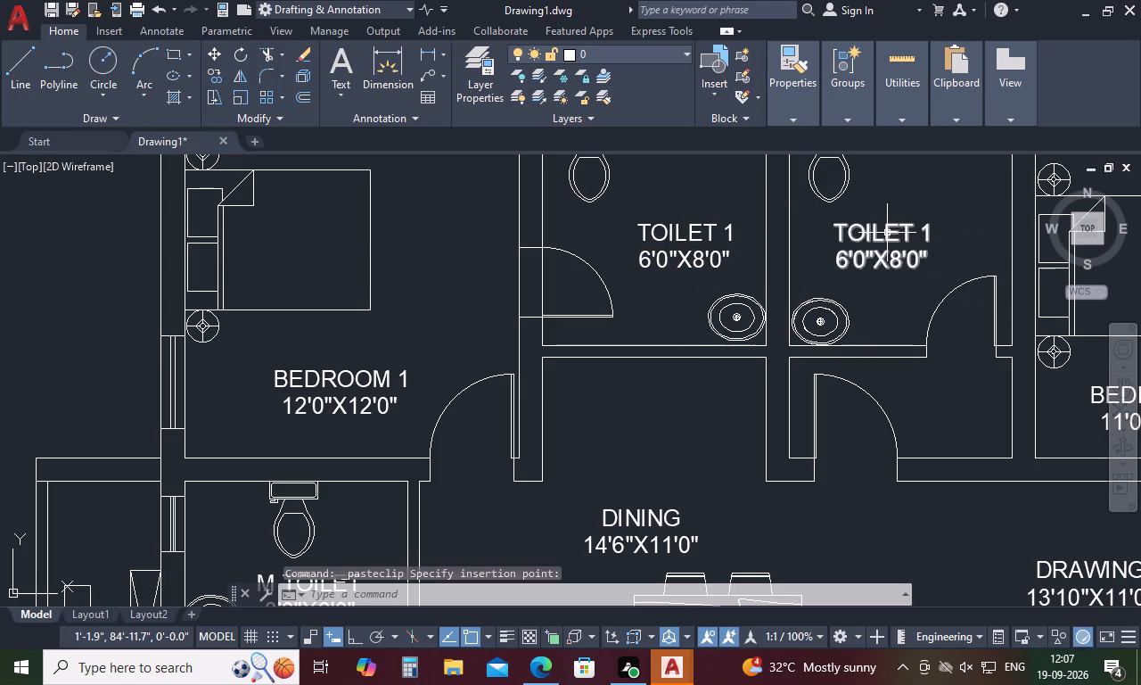
# Change the name line of the label pasted in the toilet beside BEDROOM 2 to TOILET 3 and finish editing.
pyautogui.doubleClick(887, 233)
pyautogui.click(942, 227)
pyautogui.press('BackSpace')
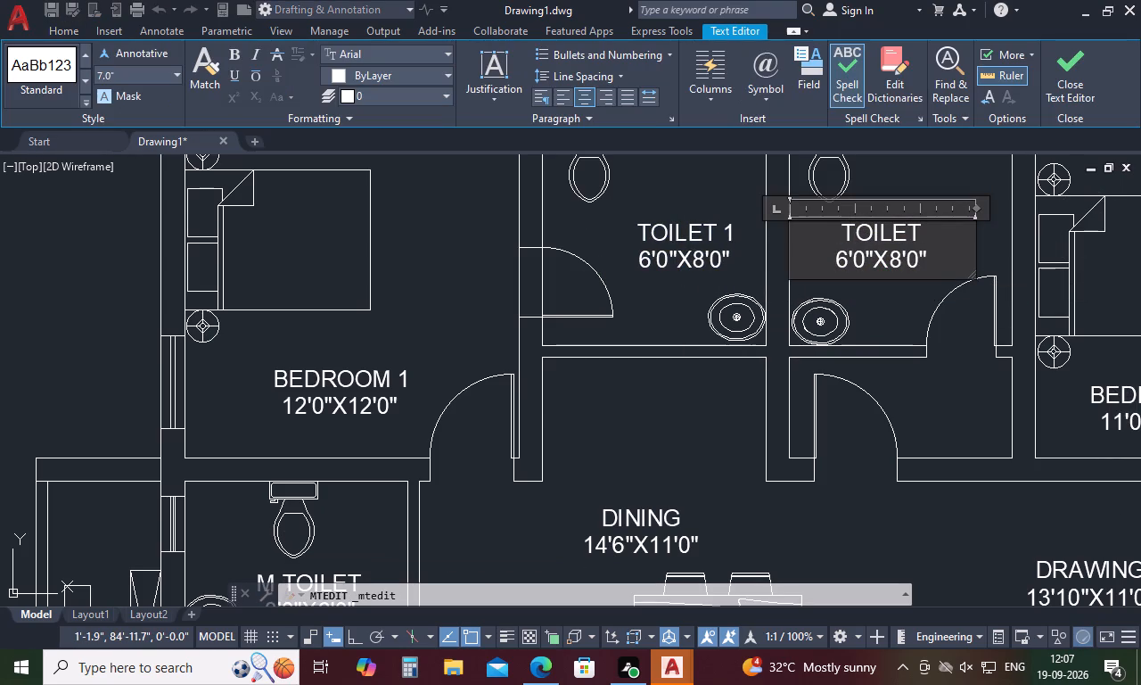
pyautogui.press('3')
pyautogui.click(696, 416)
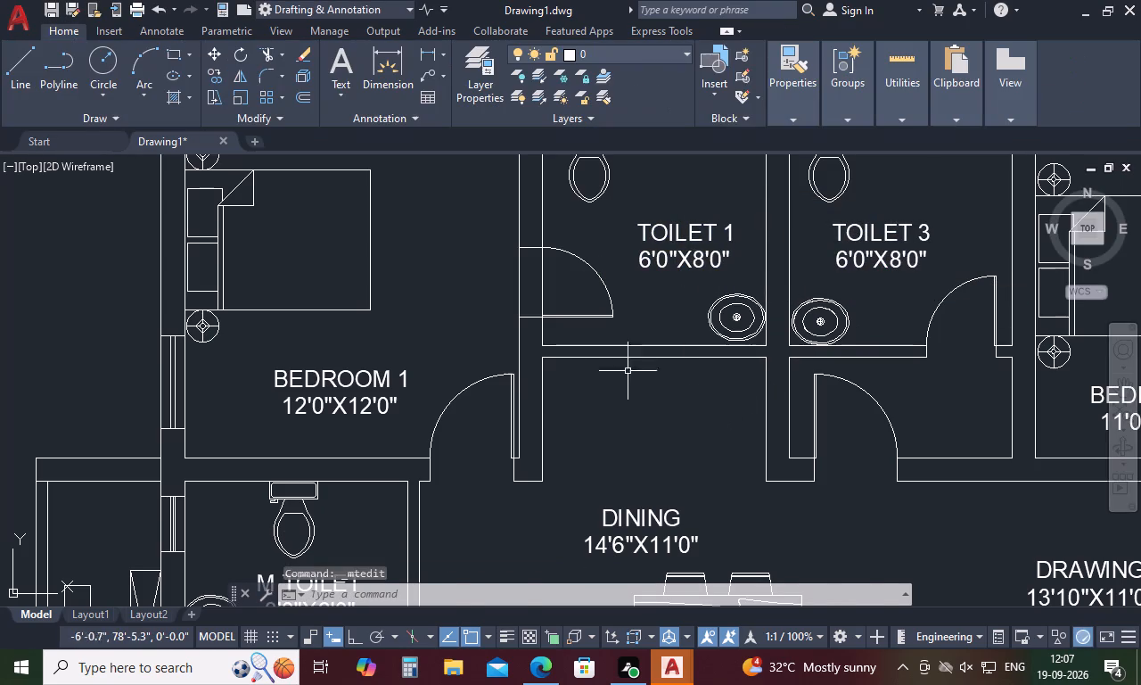
# Paste another copy of the TOILET 1 label in the recess between TOILET 1 and the dining area.
pyautogui.scroll(-2, 628, 363)
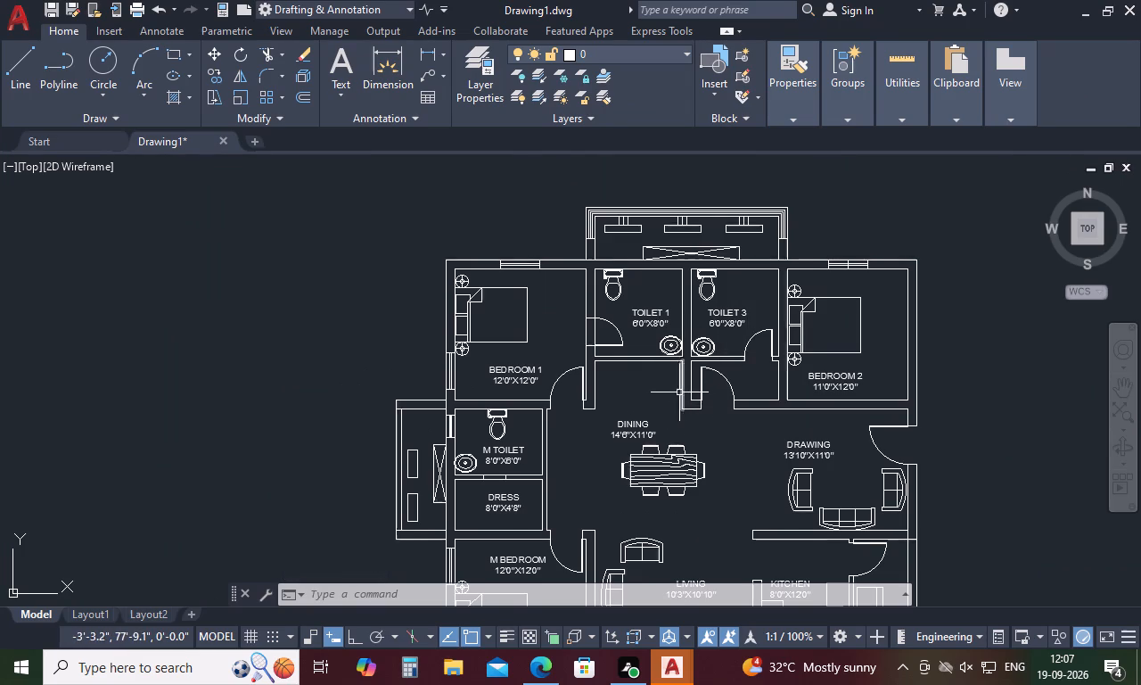
pyautogui.hotkey('ctrl', 'v')
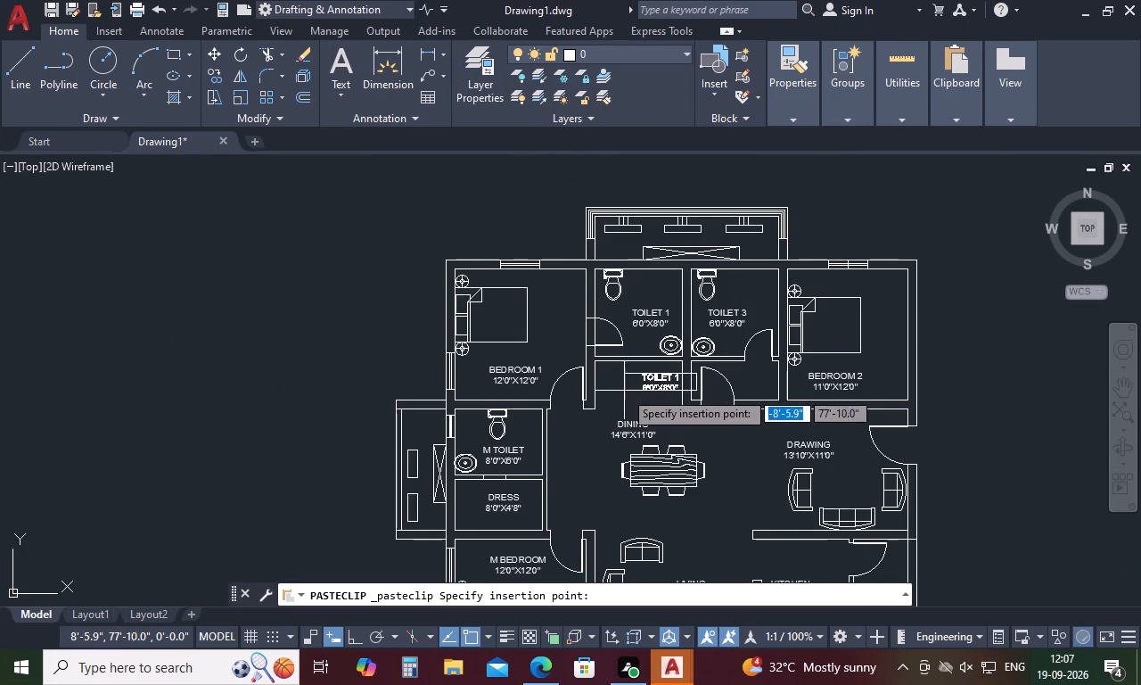
pyautogui.click(604, 388)
# Change the name line of the label pasted in the recess north of the dining area to POOJA.
pyautogui.doubleClick(639, 380)
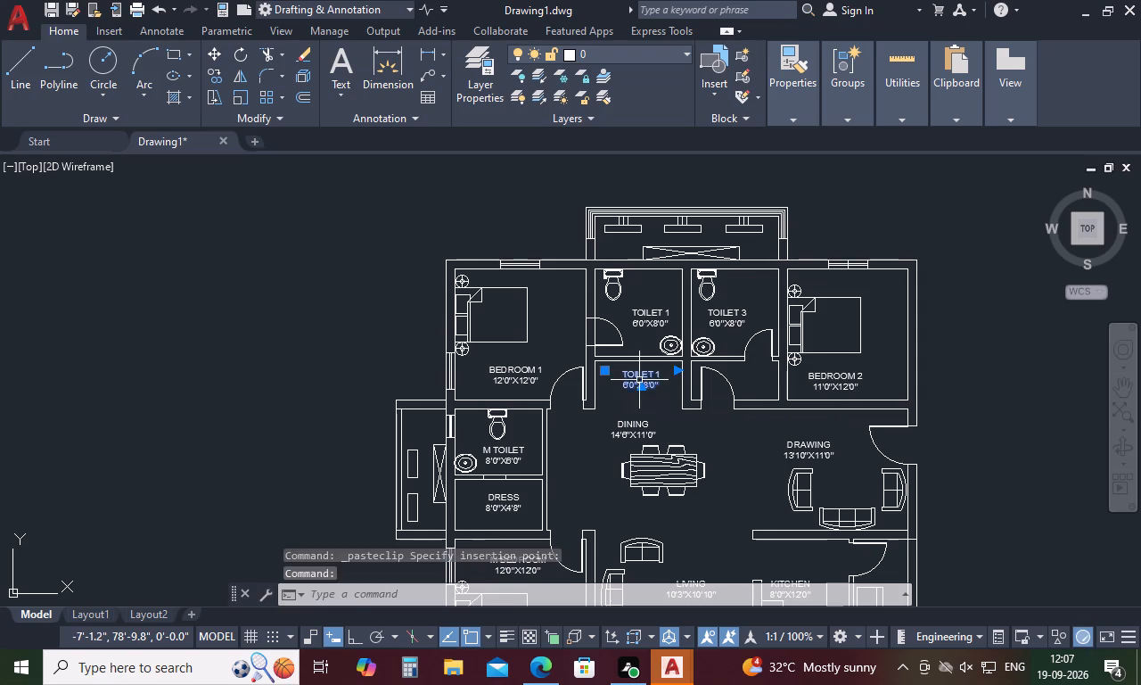
pyautogui.scroll(3, 638, 381)
pyautogui.click(718, 347)
pyautogui.press('BackSpace')
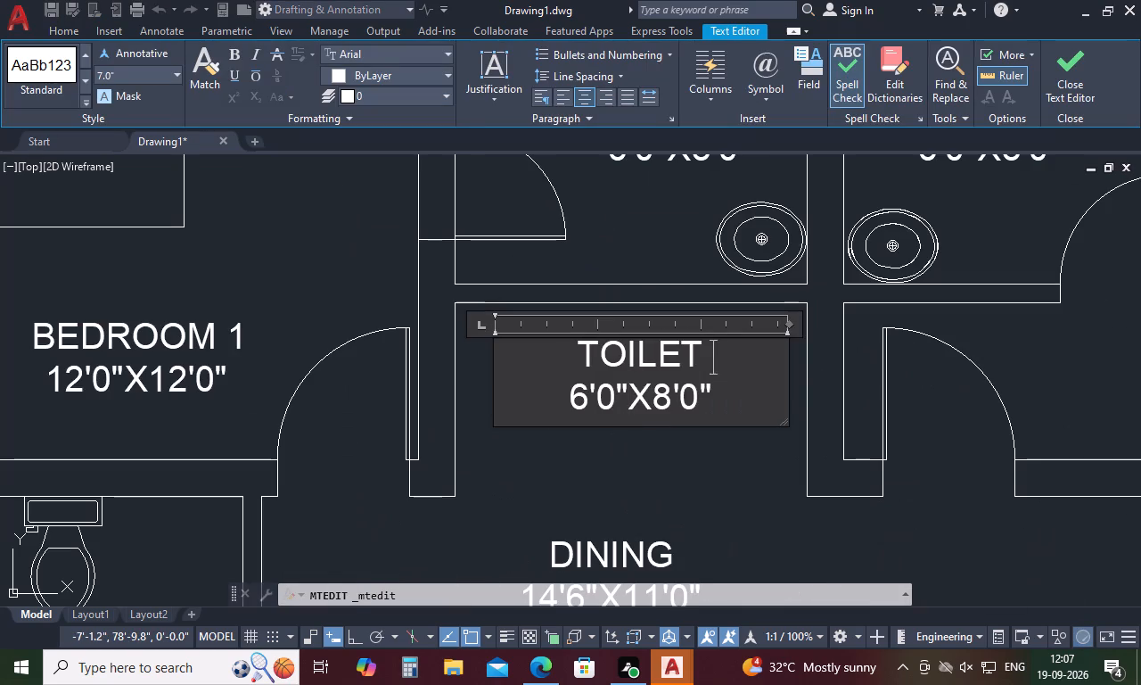
pyautogui.press('BackSpace')
pyautogui.press('BackSpace')
pyautogui.press('BackSpace')
pyautogui.press('BackSpace')
pyautogui.press('BackSpace')
pyautogui.press('BackSpace')
pyautogui.press('BackSpace')
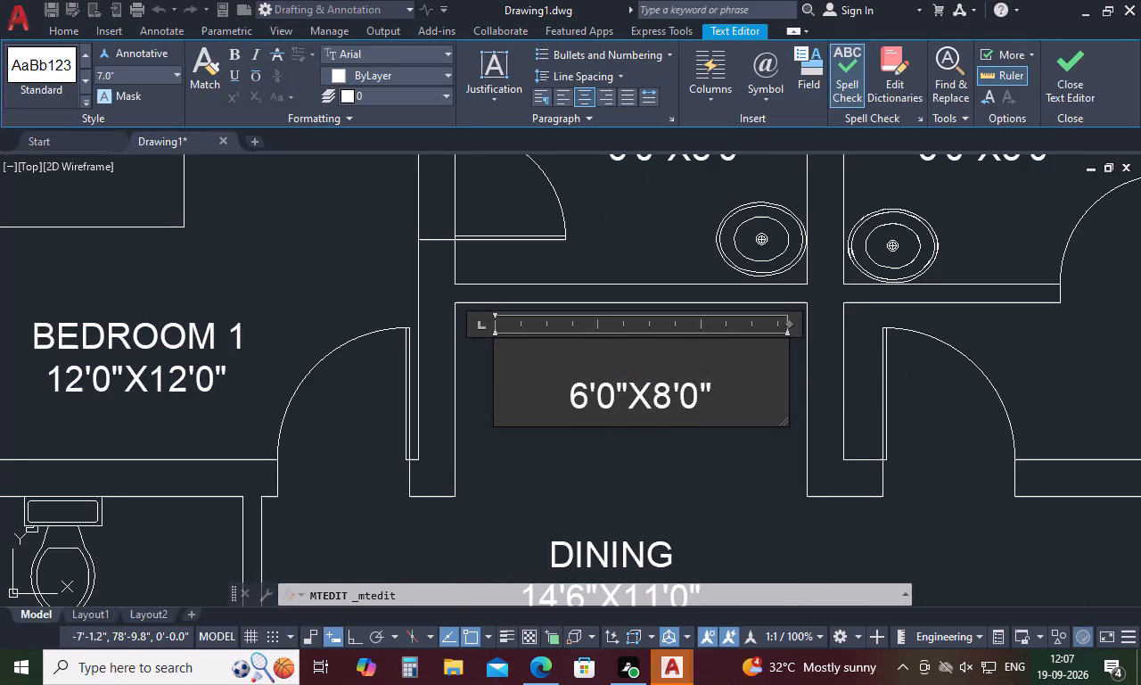
pyautogui.write('POO')
pyautogui.press('j')
pyautogui.press('a')
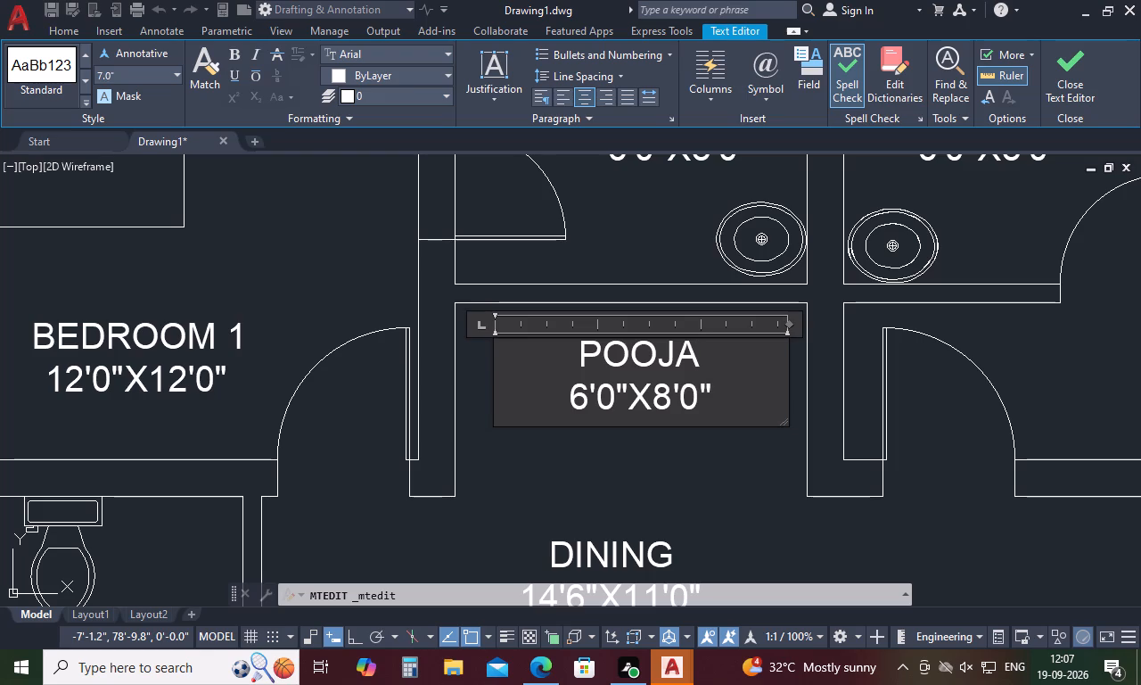
# Set the dimension line of the POOJA label to 6'0"X4'2" and finish editing it.
pyautogui.click(670, 394)
pyautogui.press('BackSpace')
pyautogui.press('4')
pyautogui.click(697, 396)
pyautogui.press('BackSpace')
pyautogui.press('2')
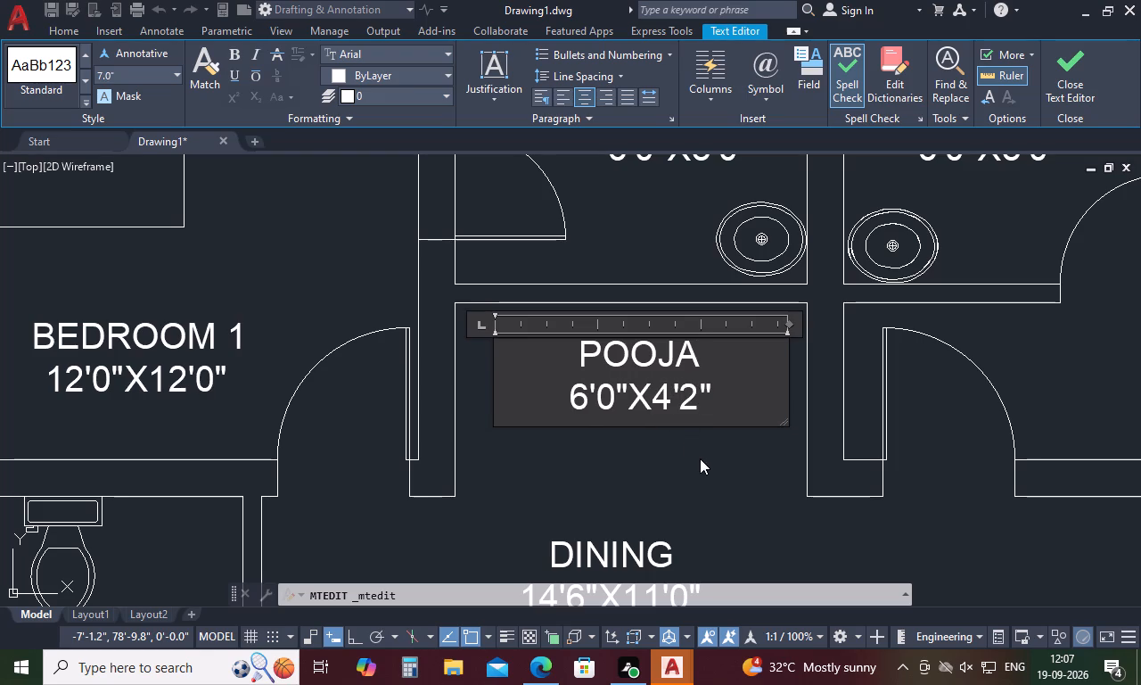
pyautogui.click(718, 464)
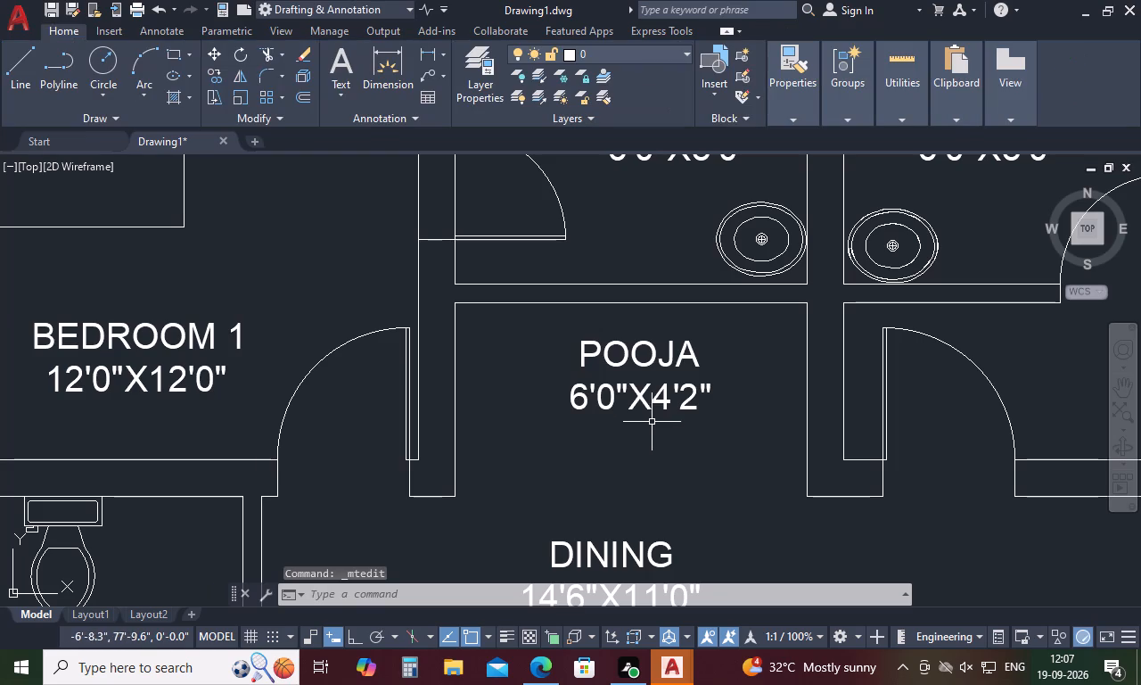
pyautogui.scroll(-2, 642, 415)
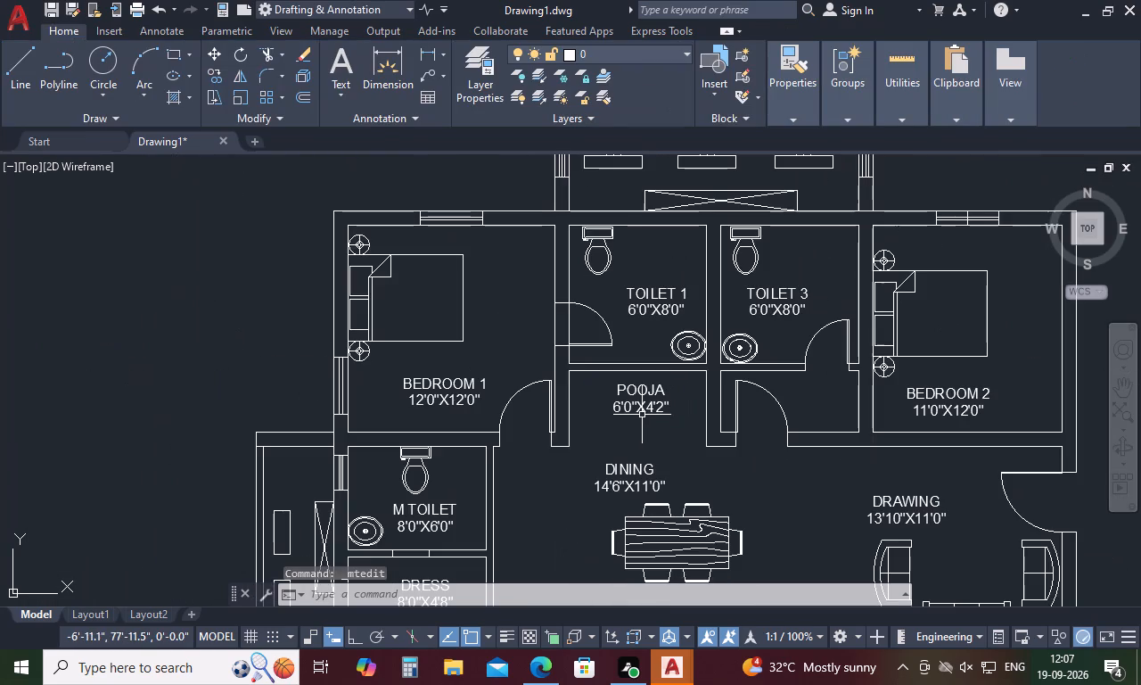
pyautogui.scroll(-1, 660, 377)
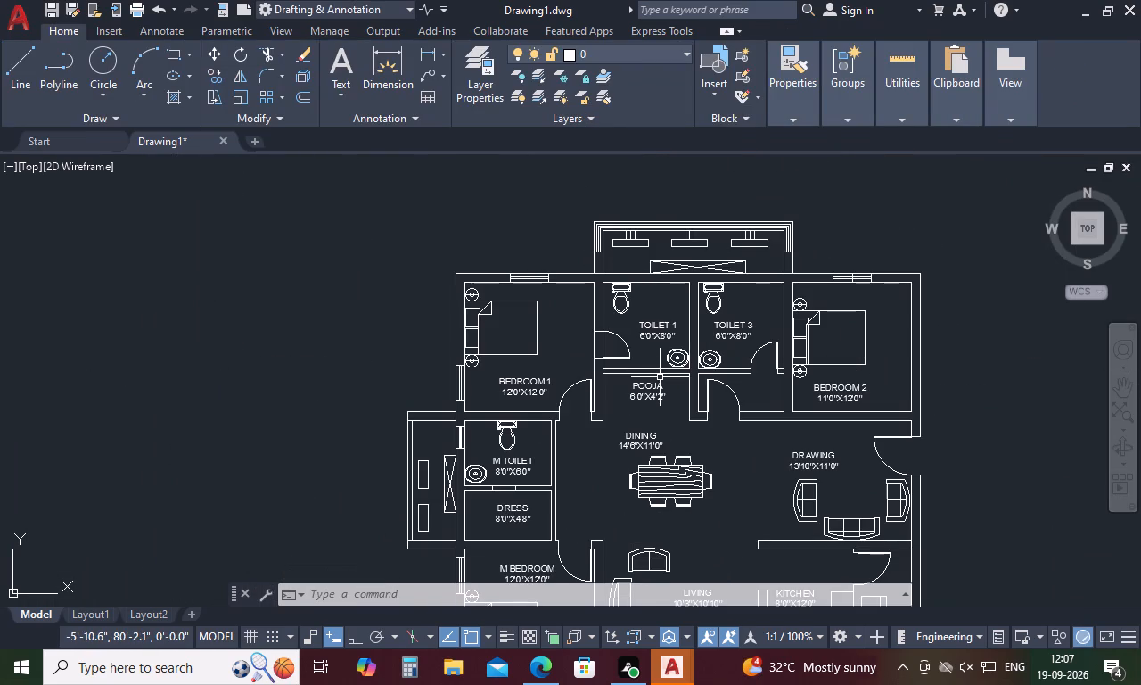
# Reopen the POOJA label, change its name line to L POOJA and finish editing.
pyautogui.press('space')
pyautogui.write('L')
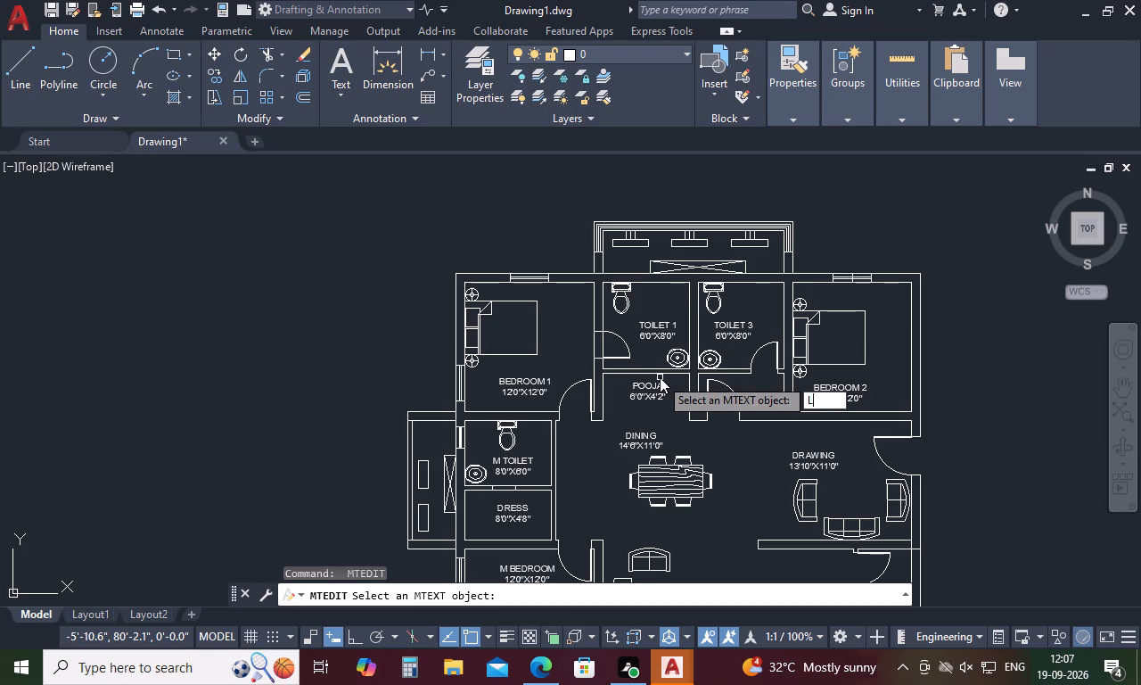
pyautogui.scroll(-2, 660, 377)
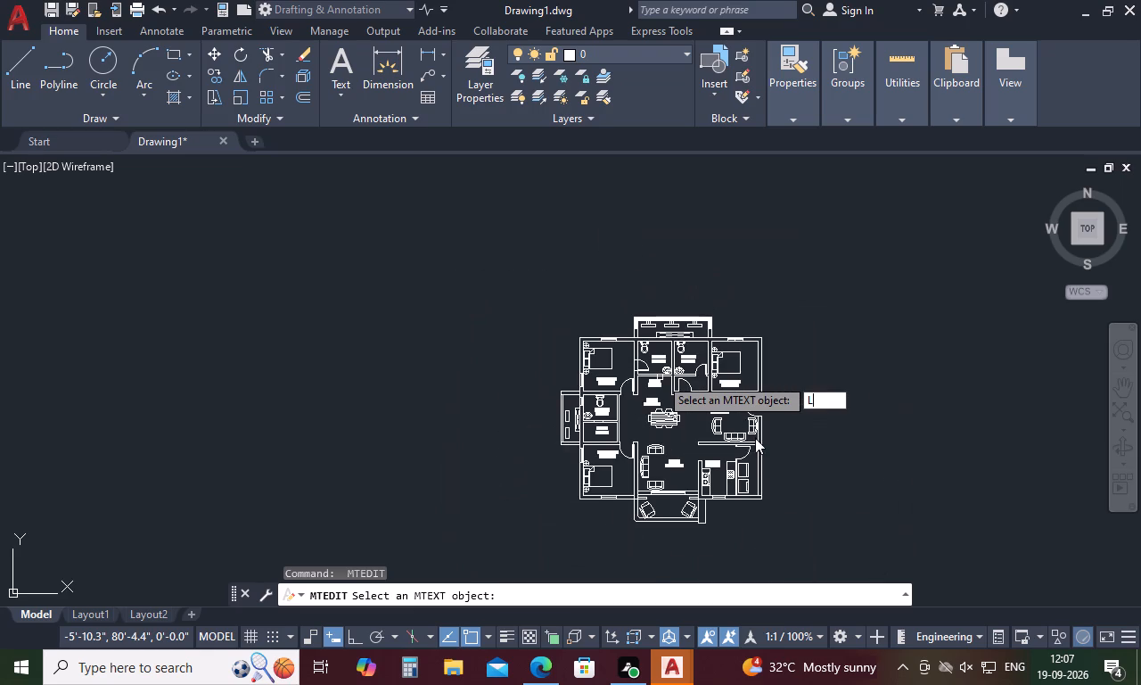
pyautogui.scroll(3, 761, 428)
pyautogui.press('space')
pyautogui.press('l')
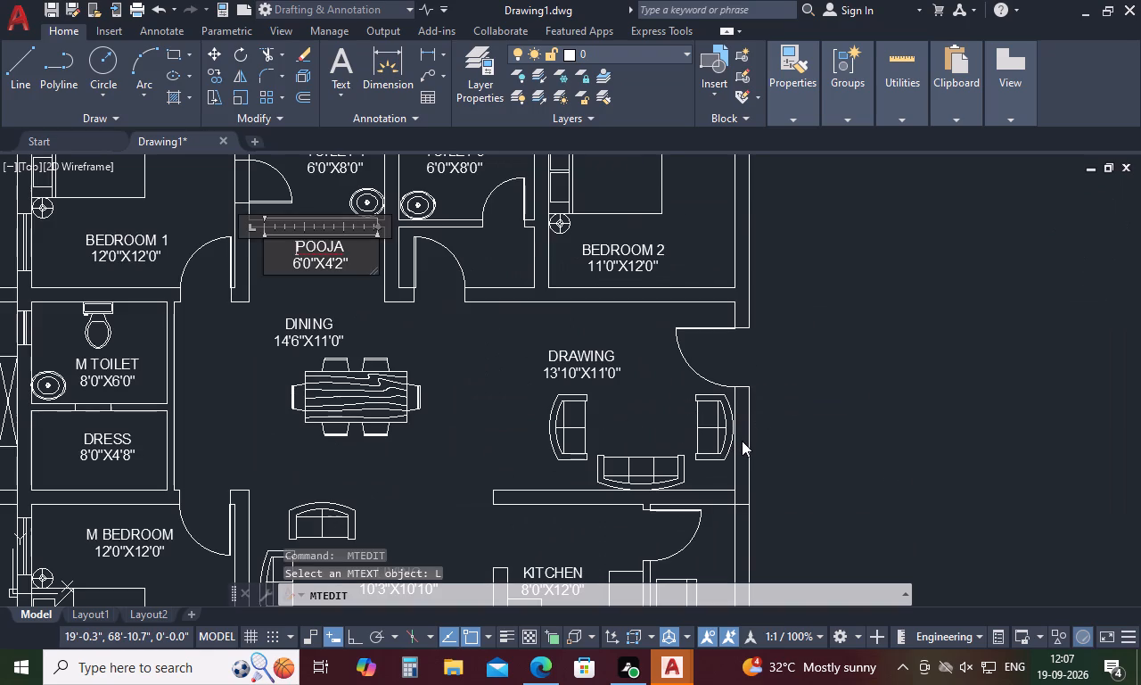
pyautogui.press('space')
pyautogui.click(808, 422)
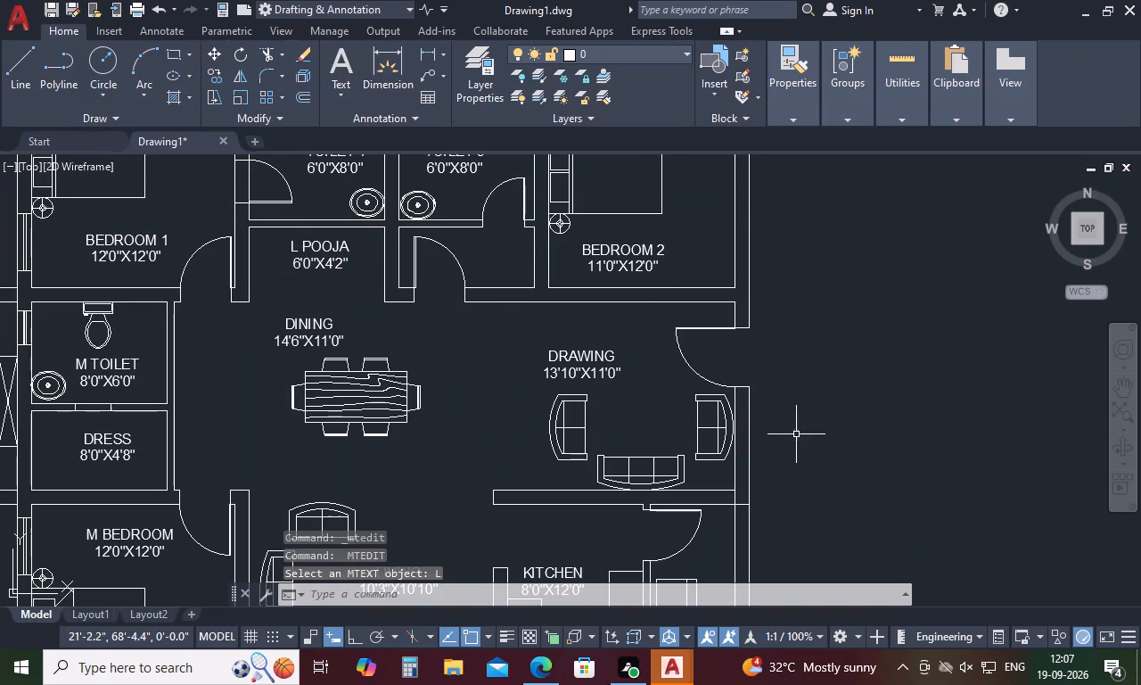
# Draw a short line across the east wall of the drawing room, midway along the wall segment beside the sofa.
pyautogui.write('L')
pyautogui.press('space')
pyautogui.scroll(3, 729, 433)
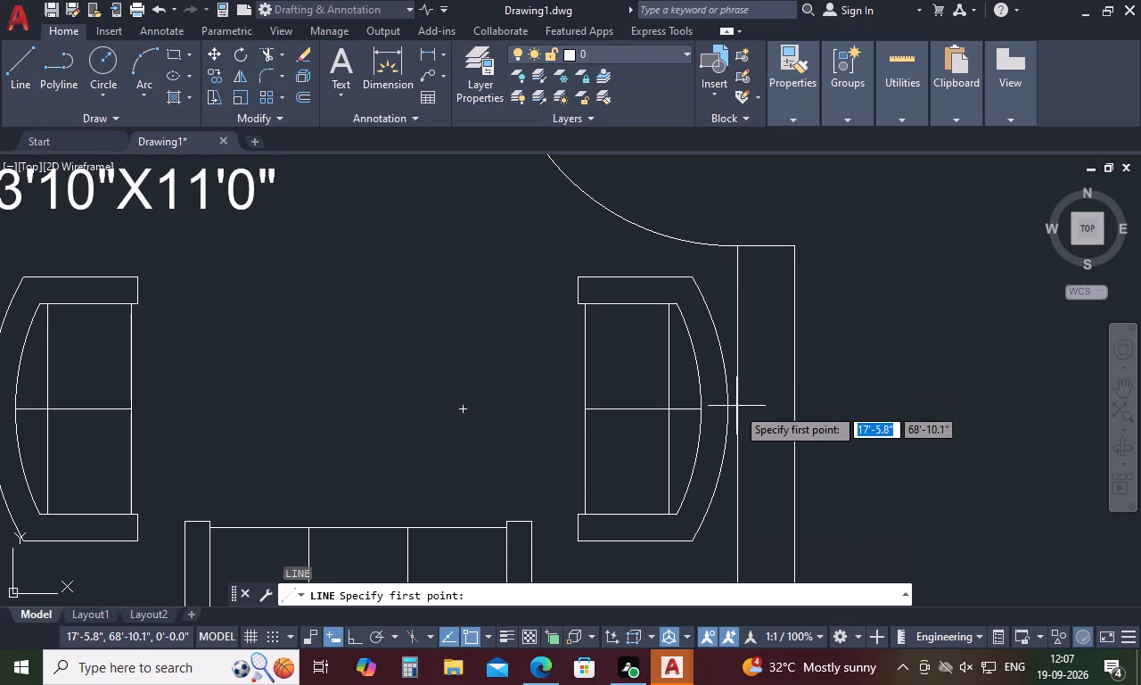
pyautogui.click(737, 484)
pyautogui.click(797, 486)
pyautogui.press('Escape')
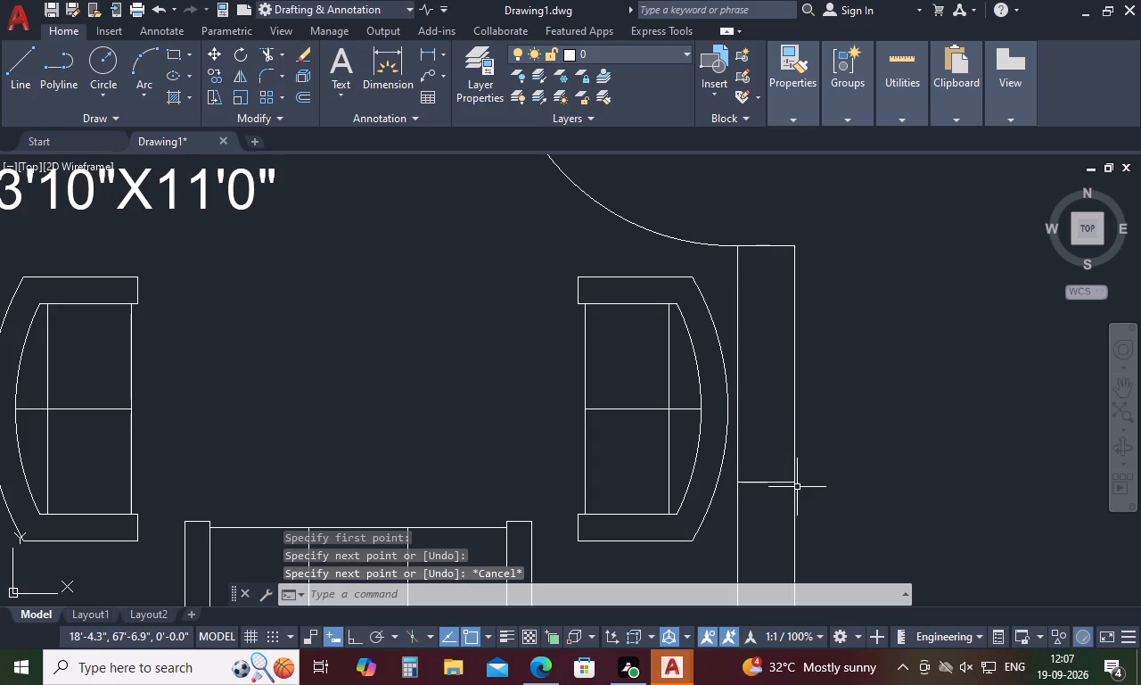
# Offset the short line across the east wall by 2' to both its north and south sides.
pyautogui.write('O')
pyautogui.press('space')
pyautogui.press('1')
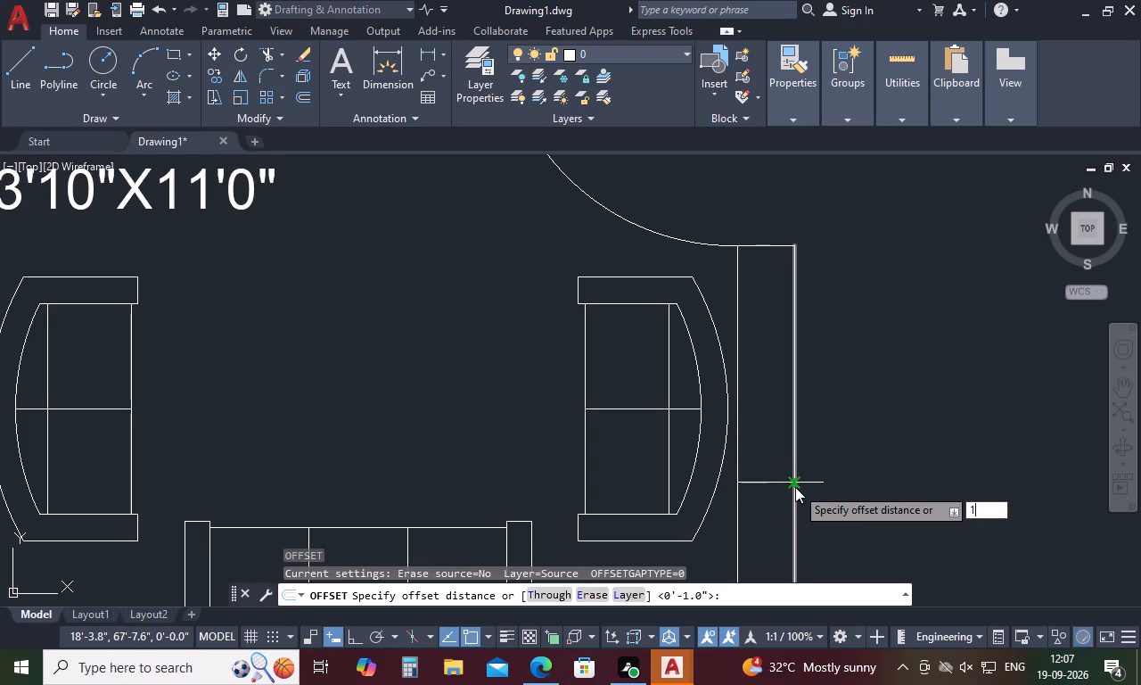
pyautogui.press('BackSpace')
pyautogui.write("2'")
pyautogui.press('space')
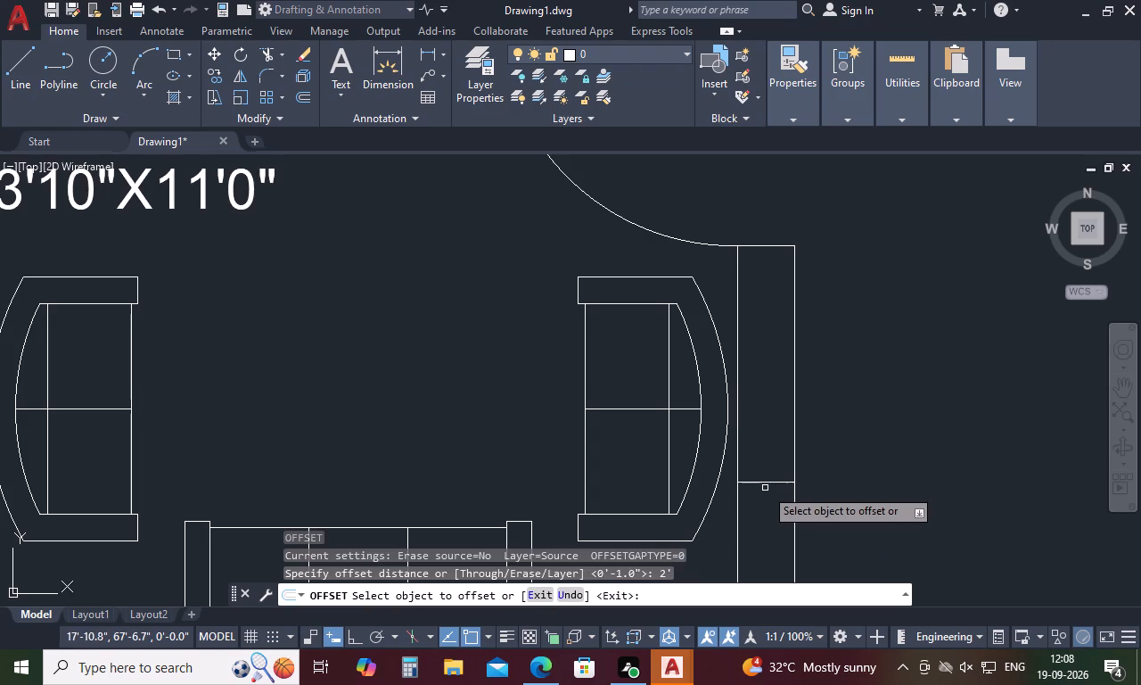
pyautogui.click(769, 482)
pyautogui.moveTo(771, 396); pyautogui.dragTo(769, 409)
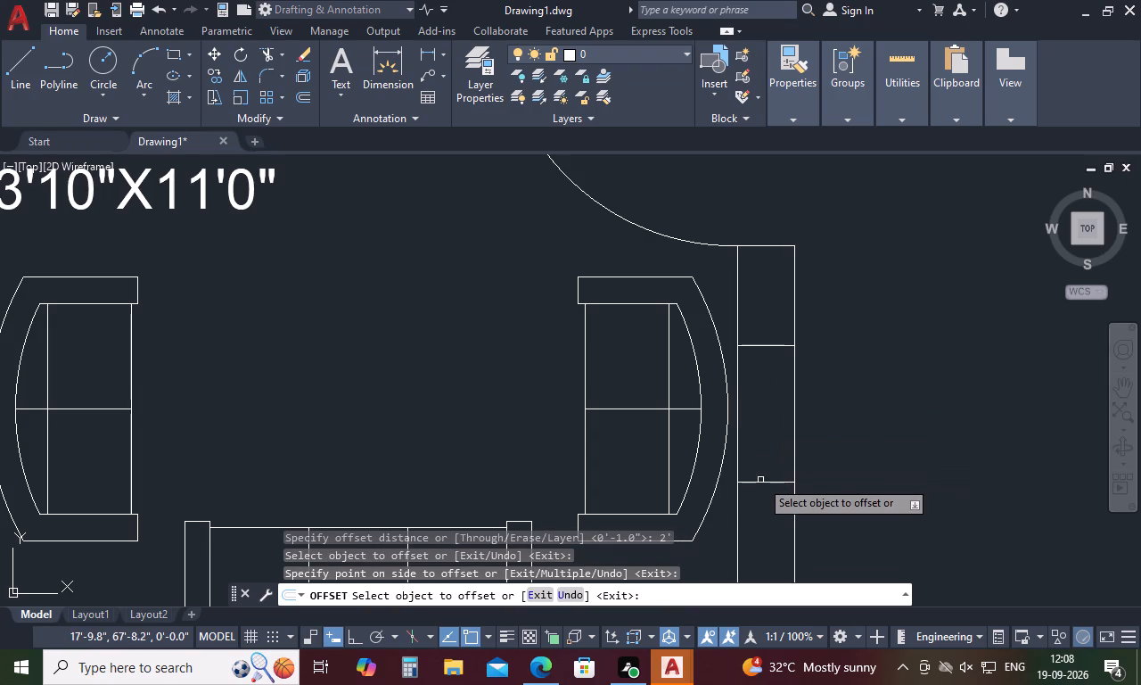
pyautogui.click(761, 483)
pyautogui.scroll(-4, 759, 463)
pyautogui.click(758, 491)
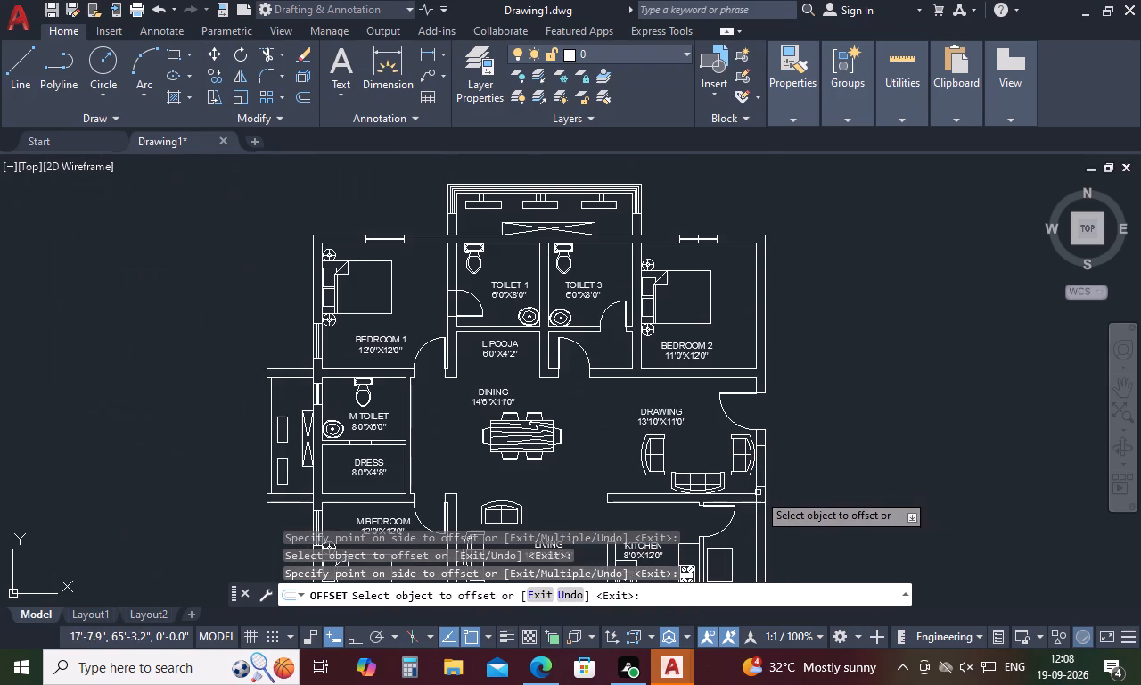
pyautogui.press('Escape')
# Draw a line along the wall's centre joining the midpoints of the two outer cross lines.
pyautogui.scroll(3, 768, 495)
pyautogui.write('L')
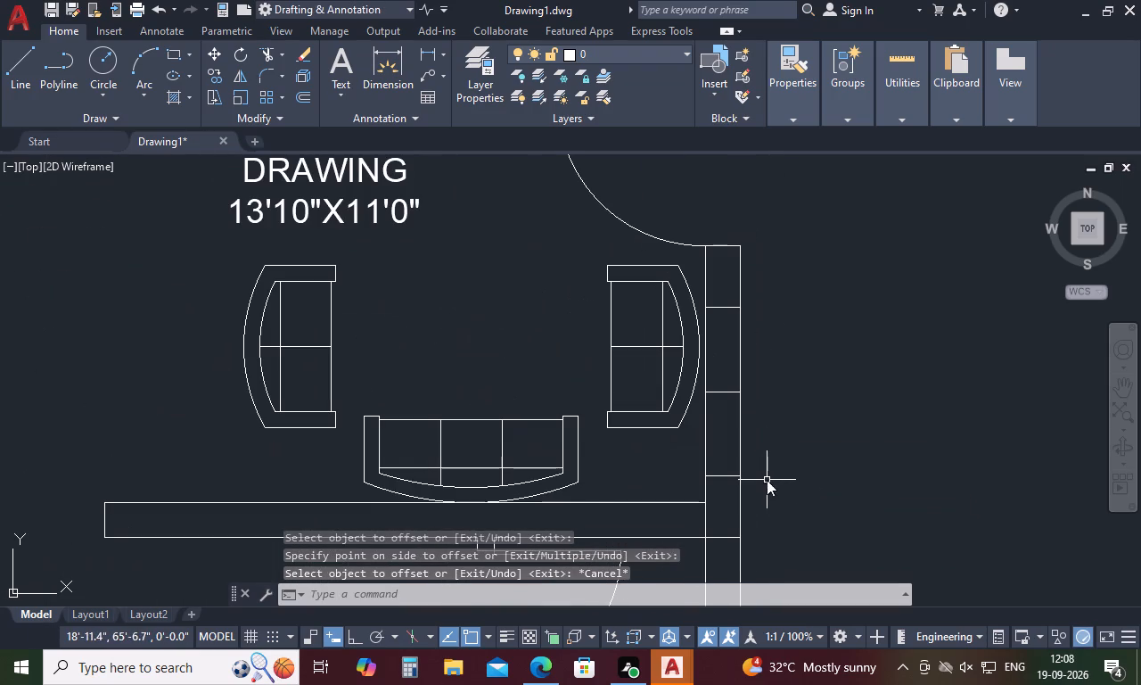
pyautogui.press('space')
pyautogui.click(725, 311)
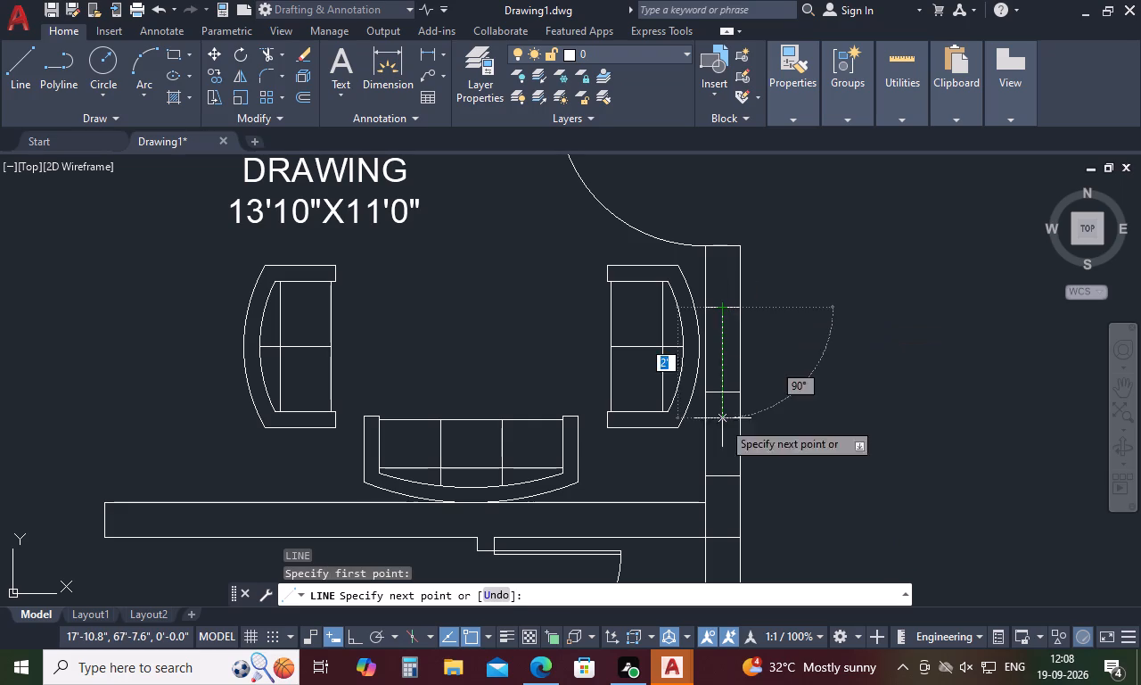
pyautogui.click(721, 477)
pyautogui.press('space')
# Offset the window's centre line by 1" to both its east and west sides.
pyautogui.write('O 1')
pyautogui.press('space')
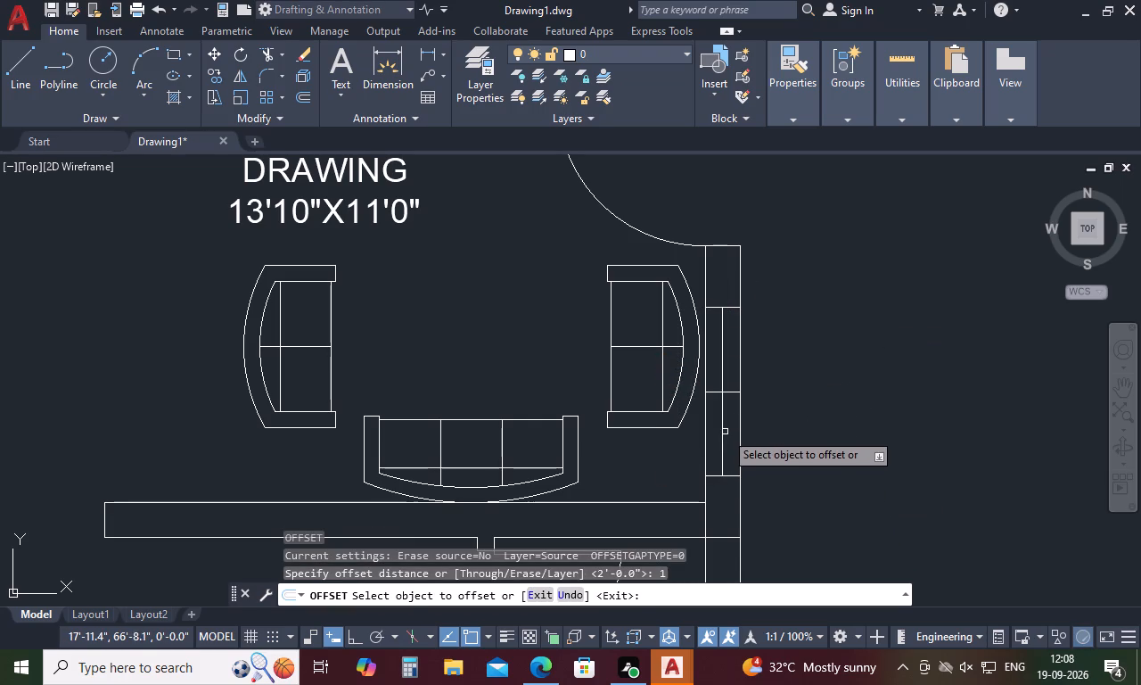
pyautogui.click(724, 431)
pyautogui.click(795, 420)
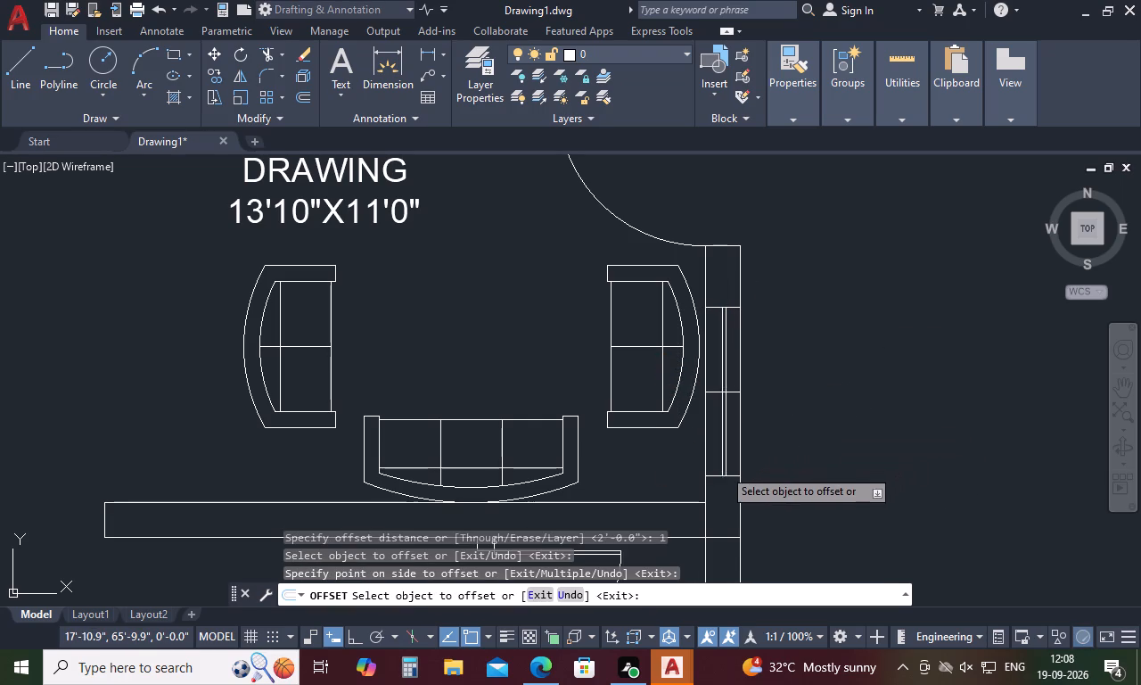
pyautogui.click(723, 468)
pyautogui.click(698, 473)
pyautogui.press('space')
# Delete the original centre line and the middle cross line from the new east wall window.
pyautogui.scroll(3, 723, 454)
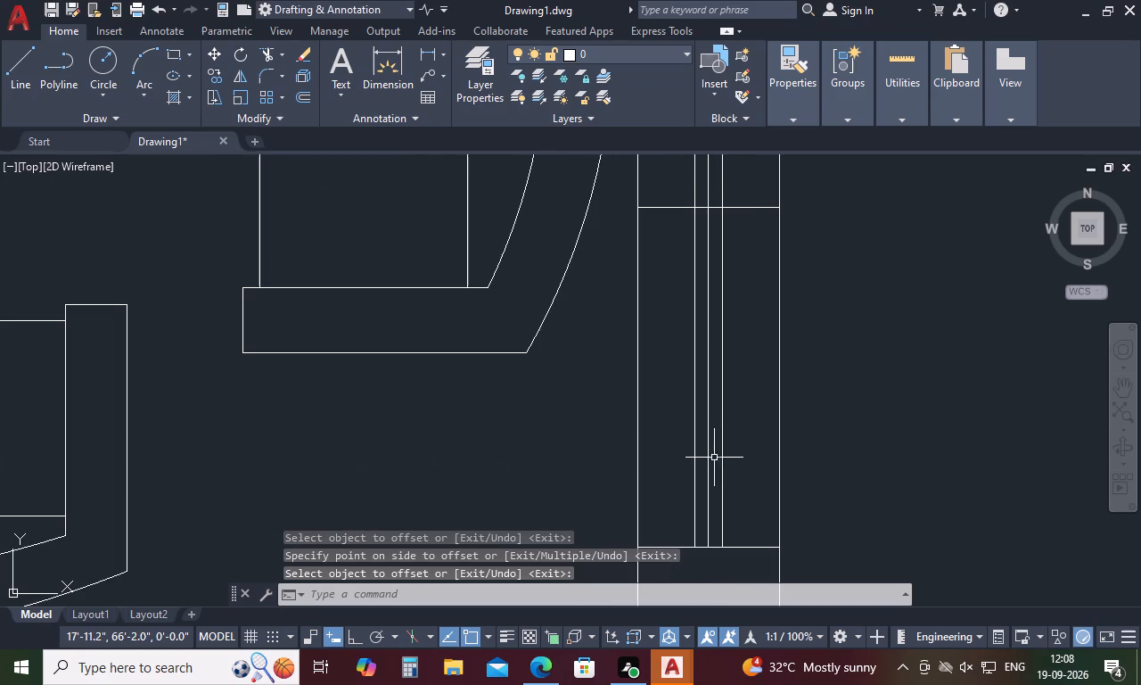
pyautogui.click(709, 468)
pyautogui.click(674, 210)
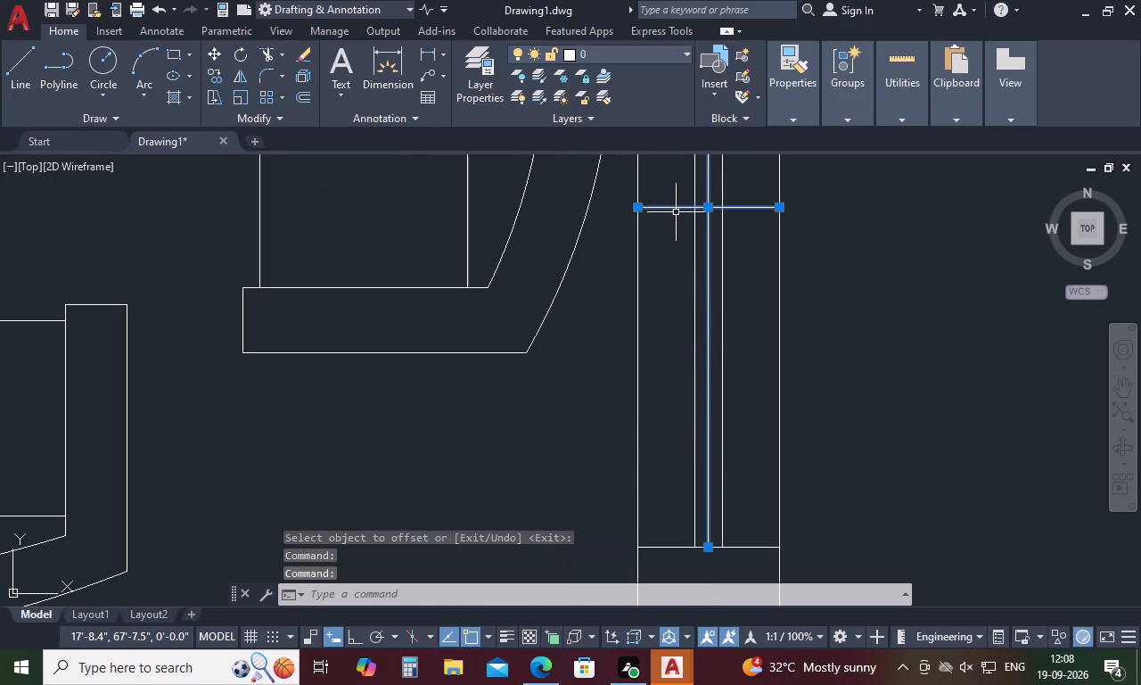
pyautogui.press('Delete')
# Paste a copy of the TOILET 1 label in the narrow utility space east of the kitchen.
pyautogui.scroll(-6, 671, 331)
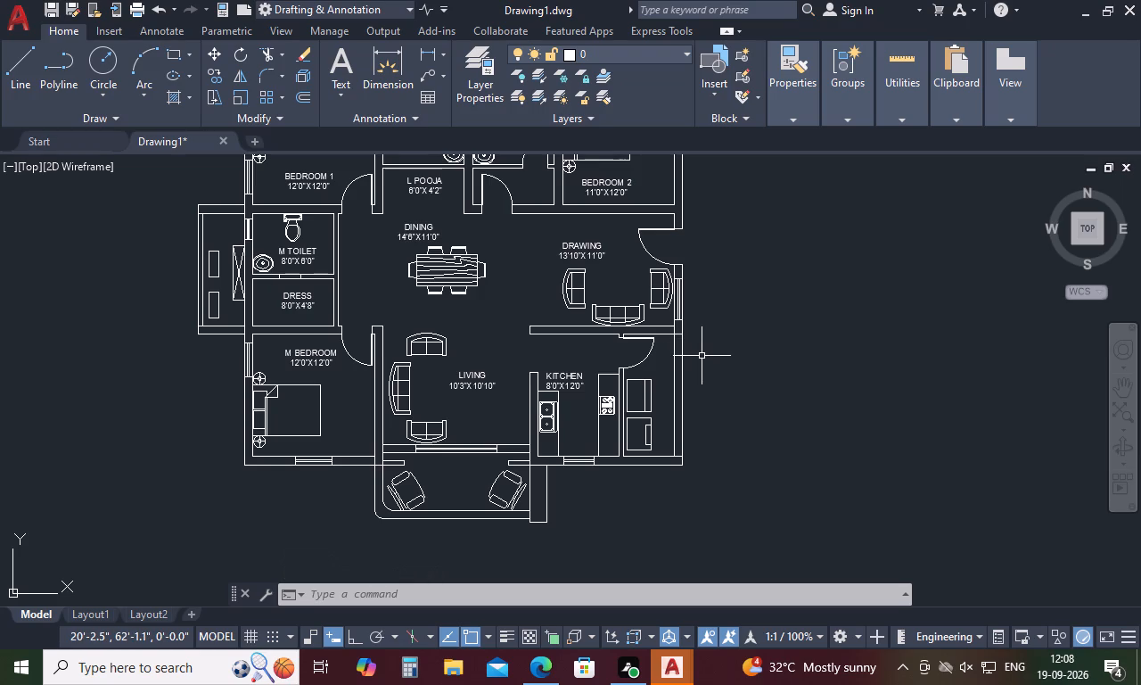
pyautogui.scroll(-1, 702, 358)
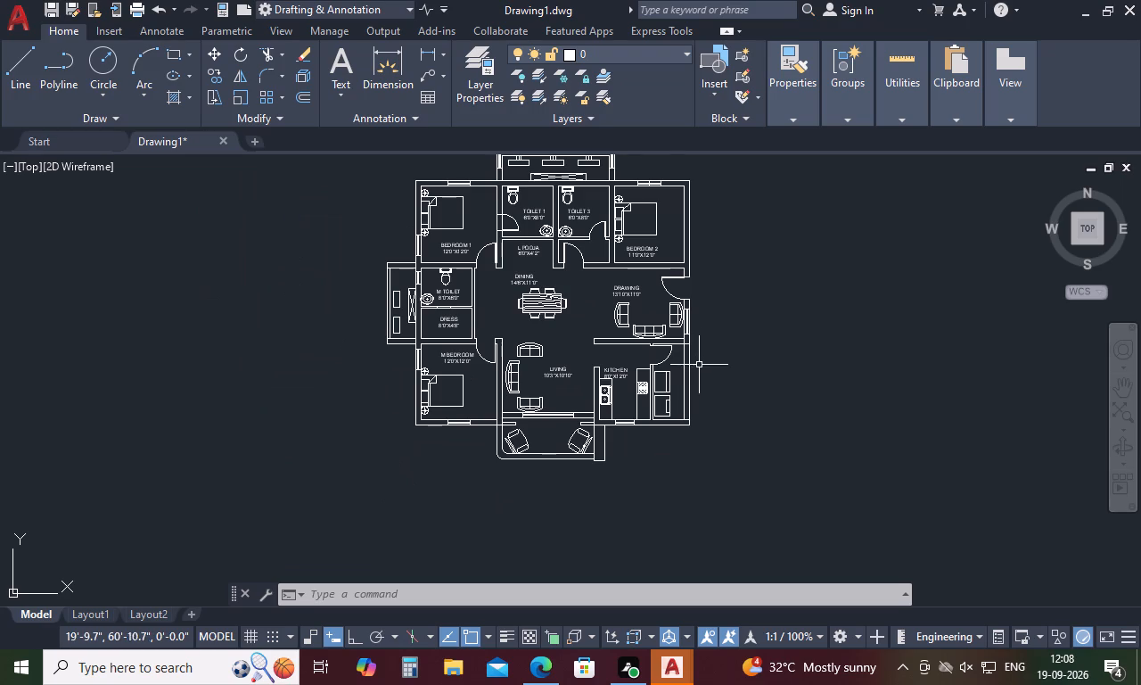
pyautogui.scroll(4, 676, 384)
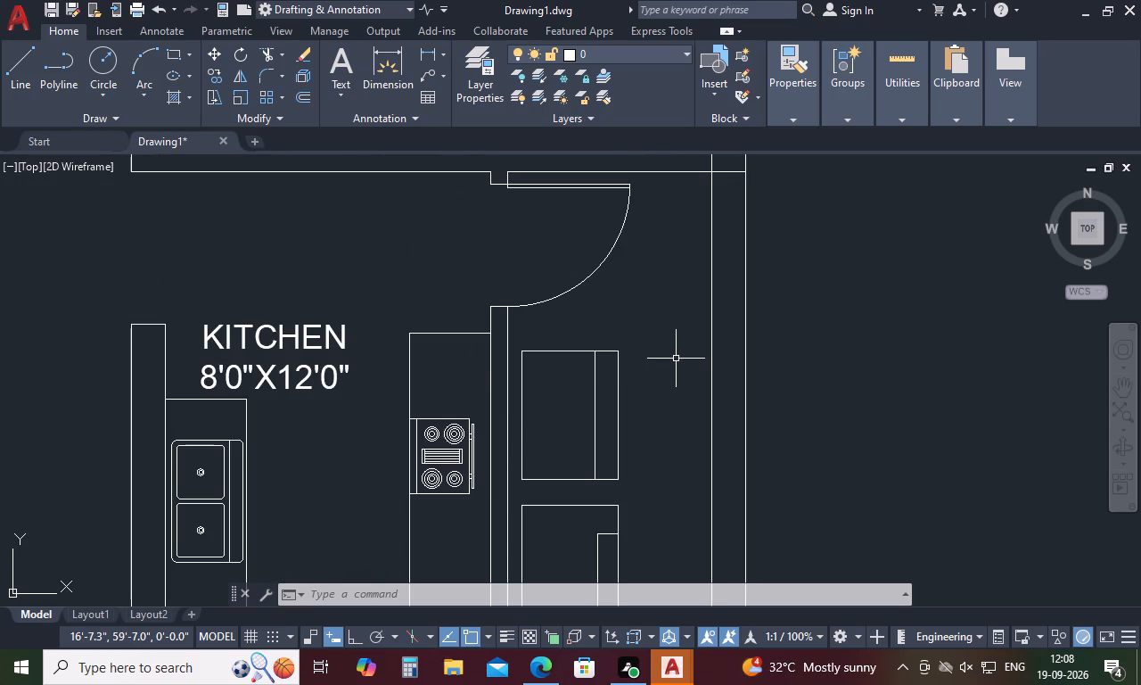
pyautogui.hotkey('ctrl', 'v')
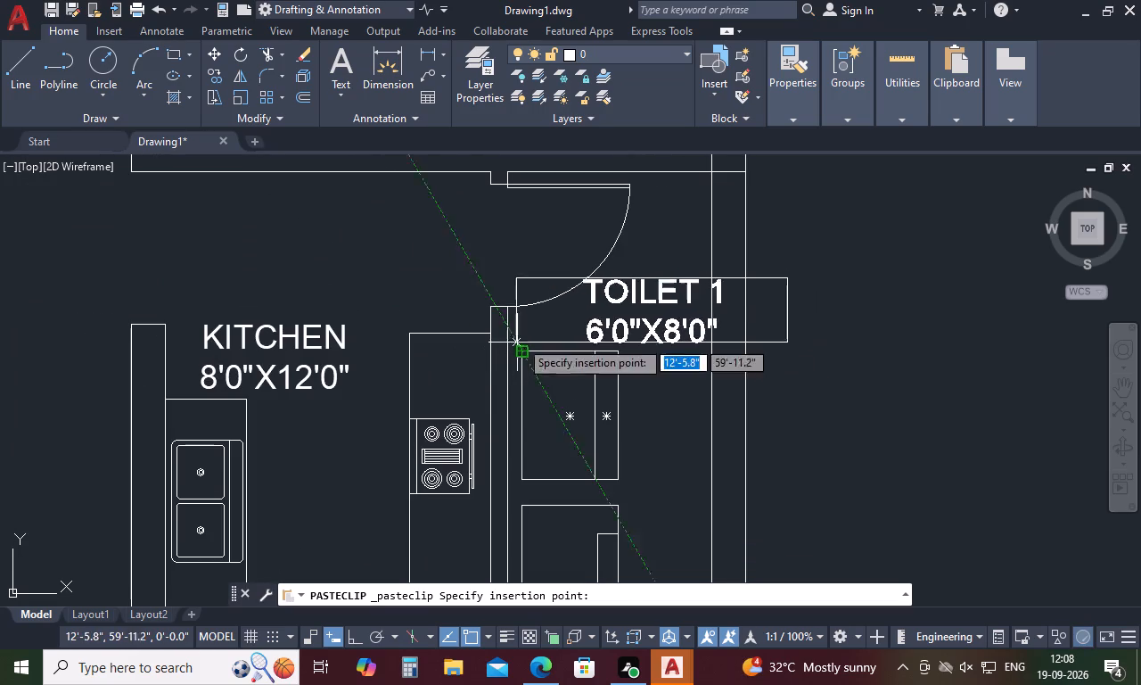
pyautogui.click(564, 392)
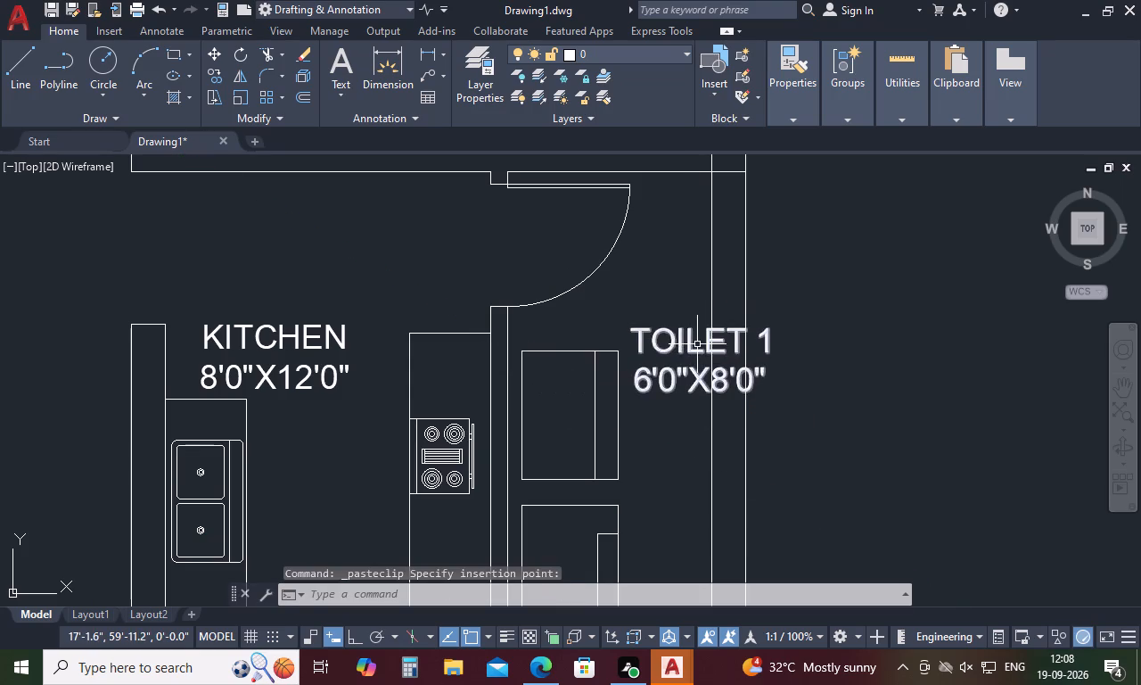
# Replace both lines of the label pasted east of the kitchen with the text 5'0" WIDE UTILITY.
pyautogui.doubleClick(688, 351)
pyautogui.click(786, 359)
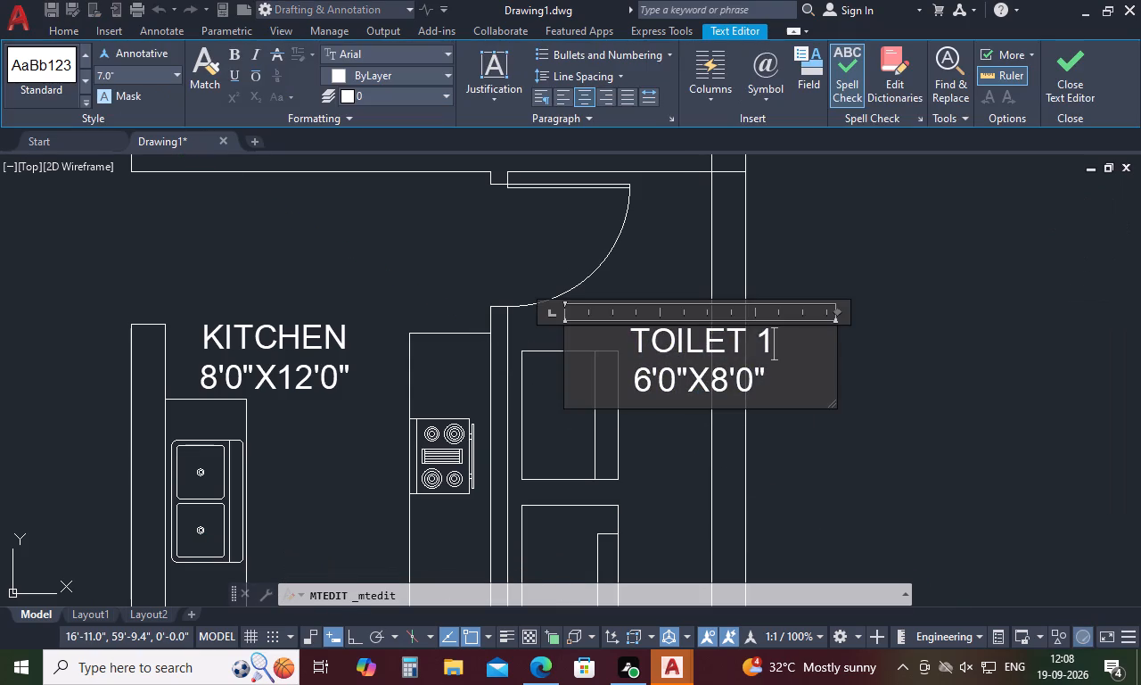
pyautogui.press('BackSpace')
pyautogui.press('BackSpace')
pyautogui.press('BackSpace')
pyautogui.press('BackSpace')
pyautogui.press('BackSpace')
pyautogui.press('BackSpace')
pyautogui.click(770, 382)
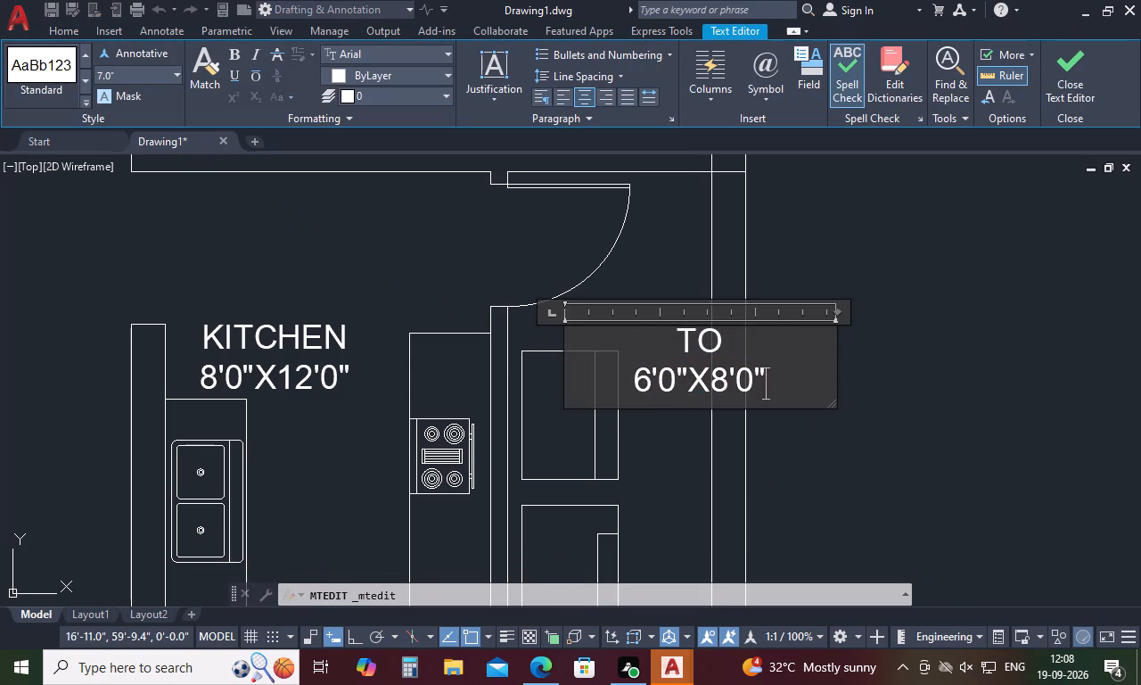
pyautogui.press('BackSpace')
pyautogui.press('BackSpace')
pyautogui.press('BackSpace')
pyautogui.press('BackSpace')
pyautogui.press('BackSpace')
pyautogui.press('BackSpace')
pyautogui.click(748, 351)
pyautogui.press('BackSpace')
pyautogui.press('BackSpace')
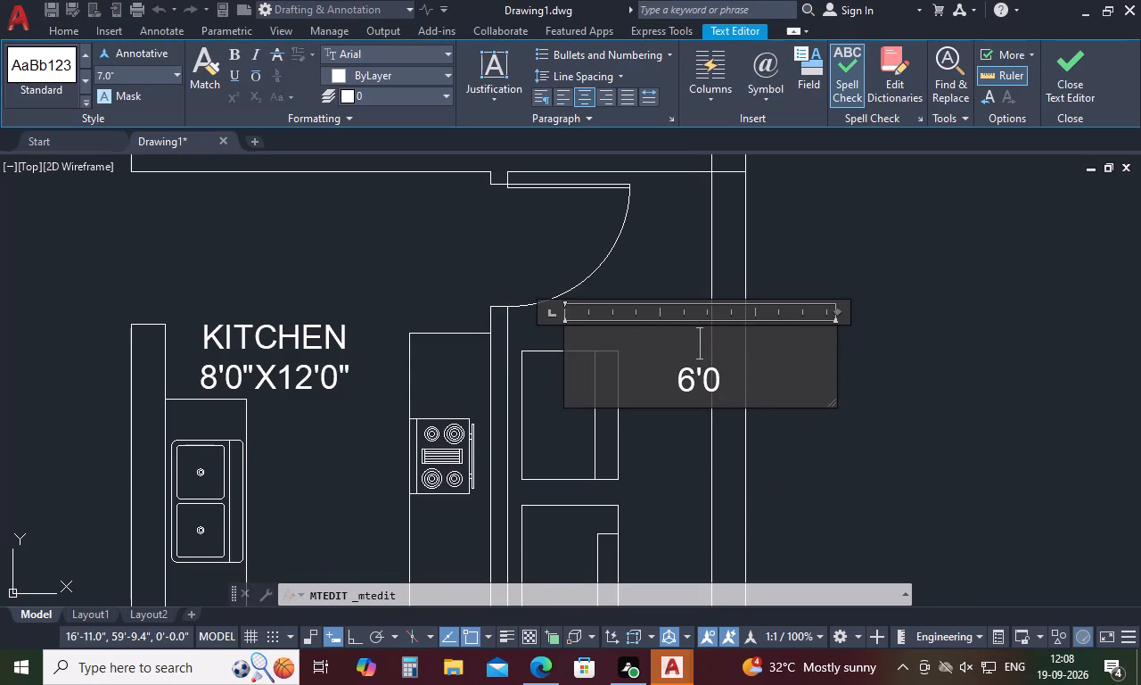
pyautogui.click(735, 376)
pyautogui.press('BackSpace')
pyautogui.press('BackSpace')
pyautogui.press('BackSpace')
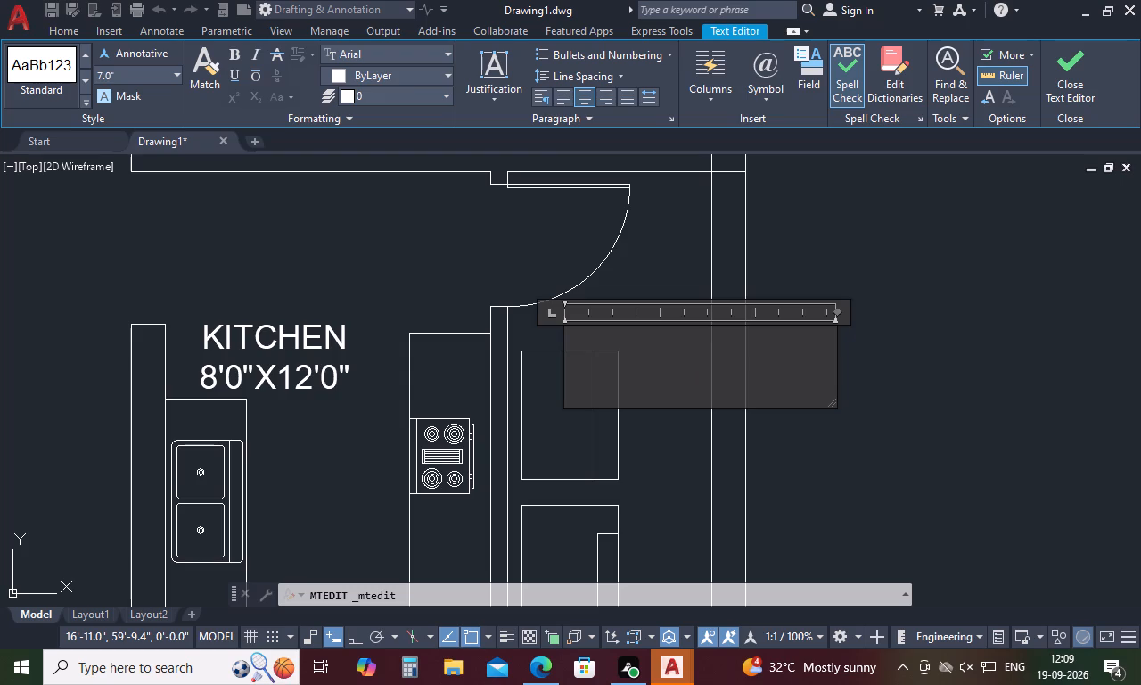
pyautogui.press('5')
pyautogui.write('\'0"')
pyautogui.press('space')
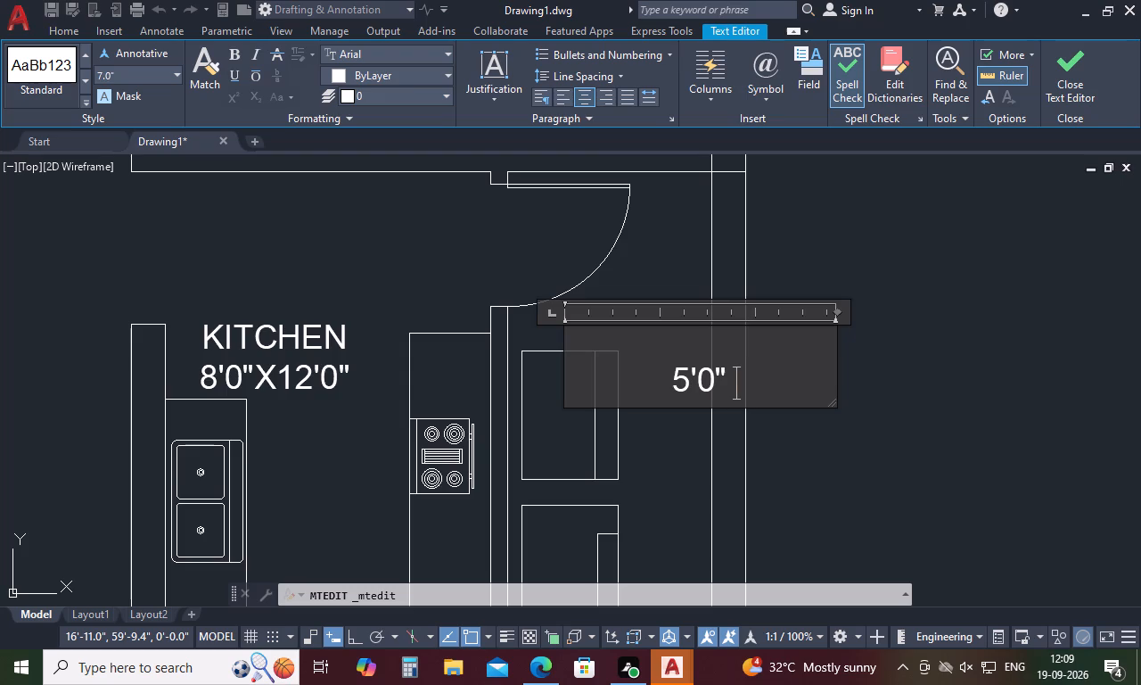
pyautogui.write('WI')
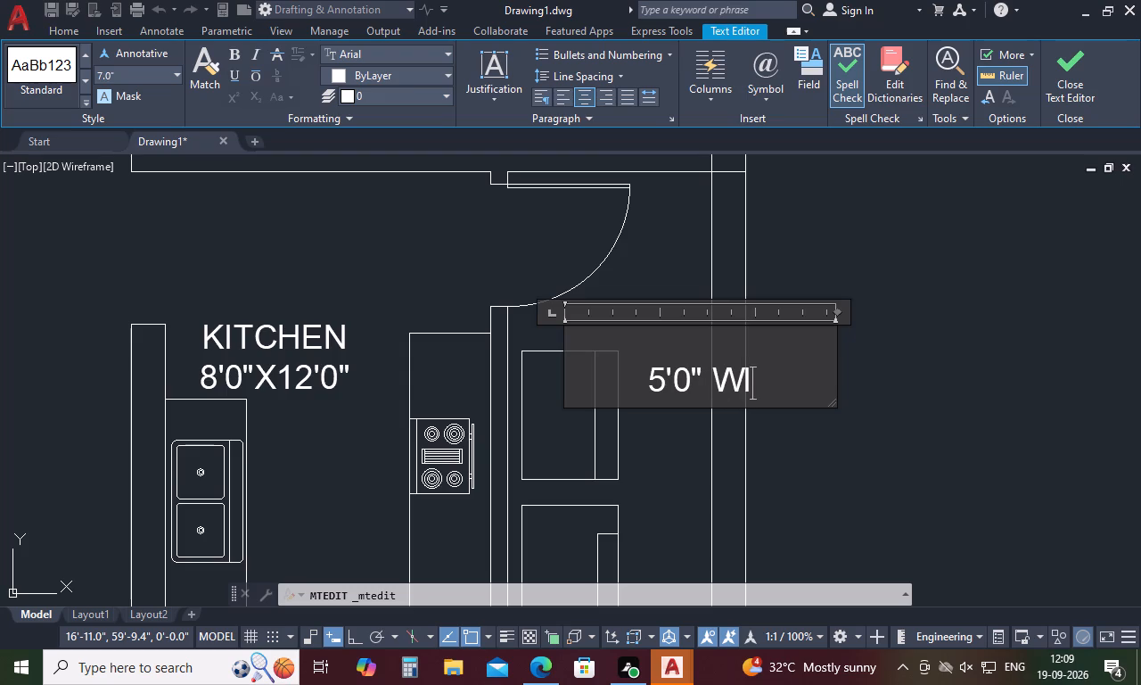
pyautogui.write('DE UTILI')
pyautogui.write('TY')
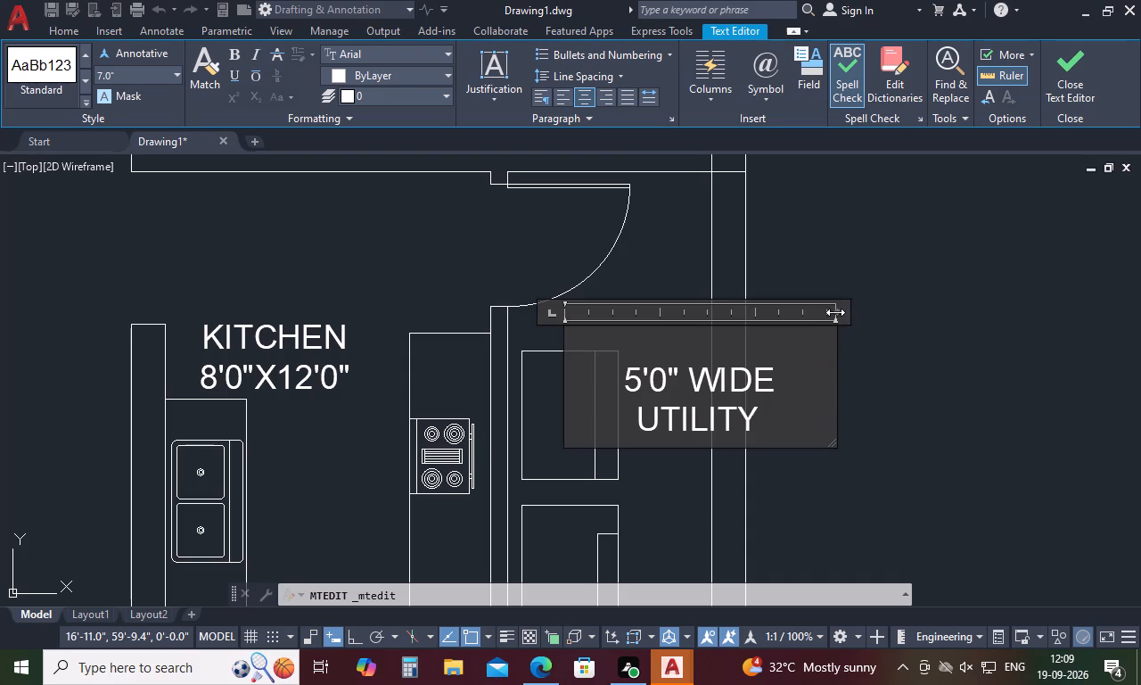
# Widen the utility label's text box so its text fits on one line, and finish editing.
pyautogui.moveTo(835, 312); pyautogui.dragTo(911, 313)
pyautogui.click(882, 461)
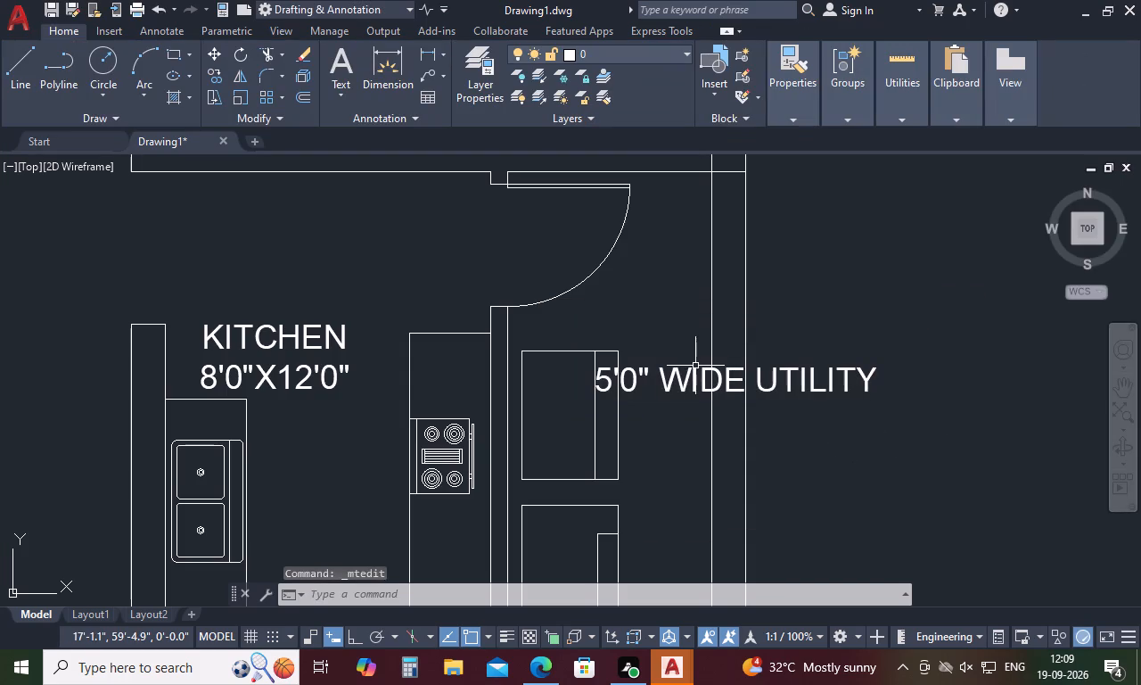
# Copy the 5'0" WIDE UTILITY label to the clipboard.
pyautogui.click(693, 377)
pyautogui.rightClick(696, 369)
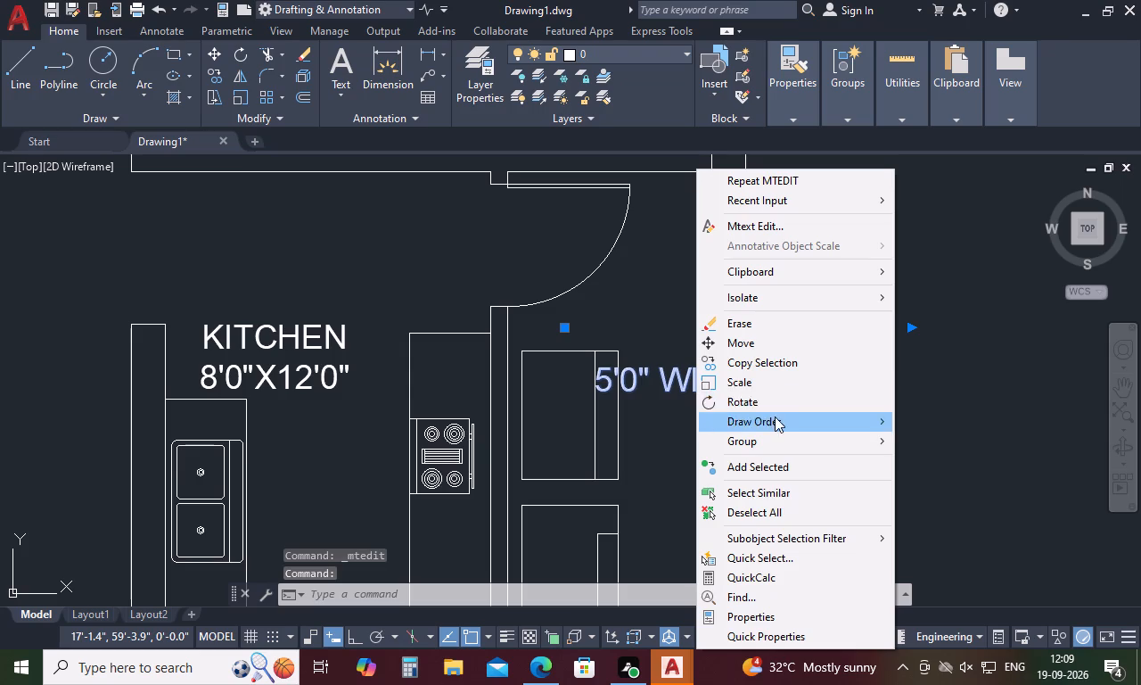
pyautogui.click(943, 439)
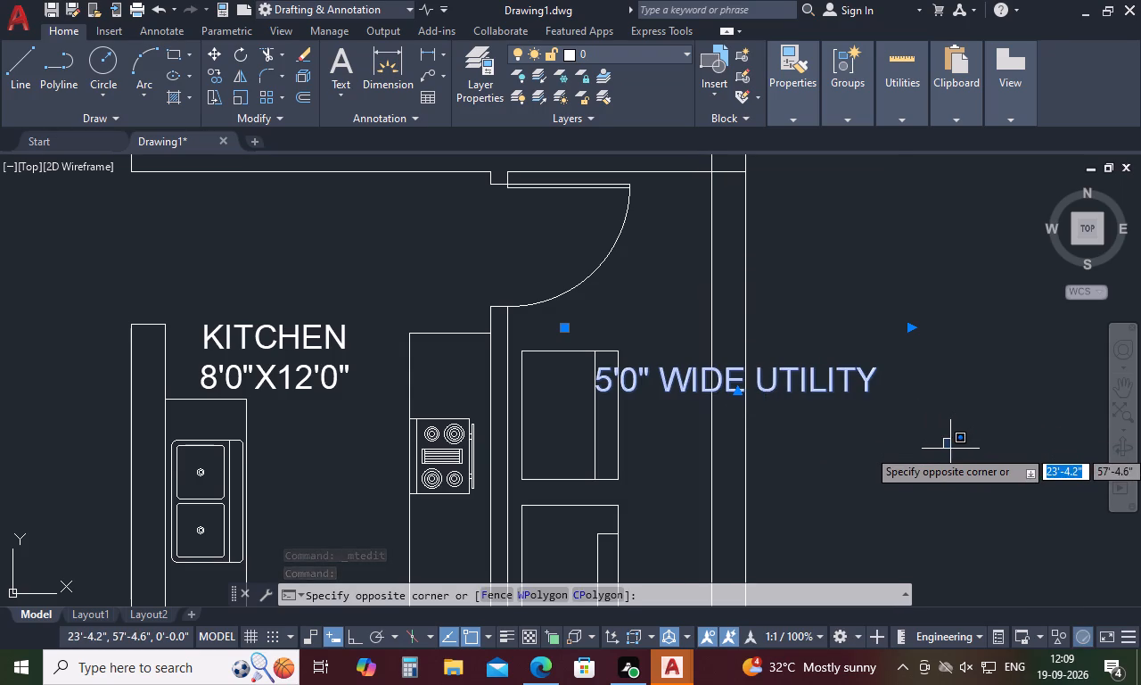
pyautogui.click(950, 449)
pyautogui.hotkey('ctrl', 'c')
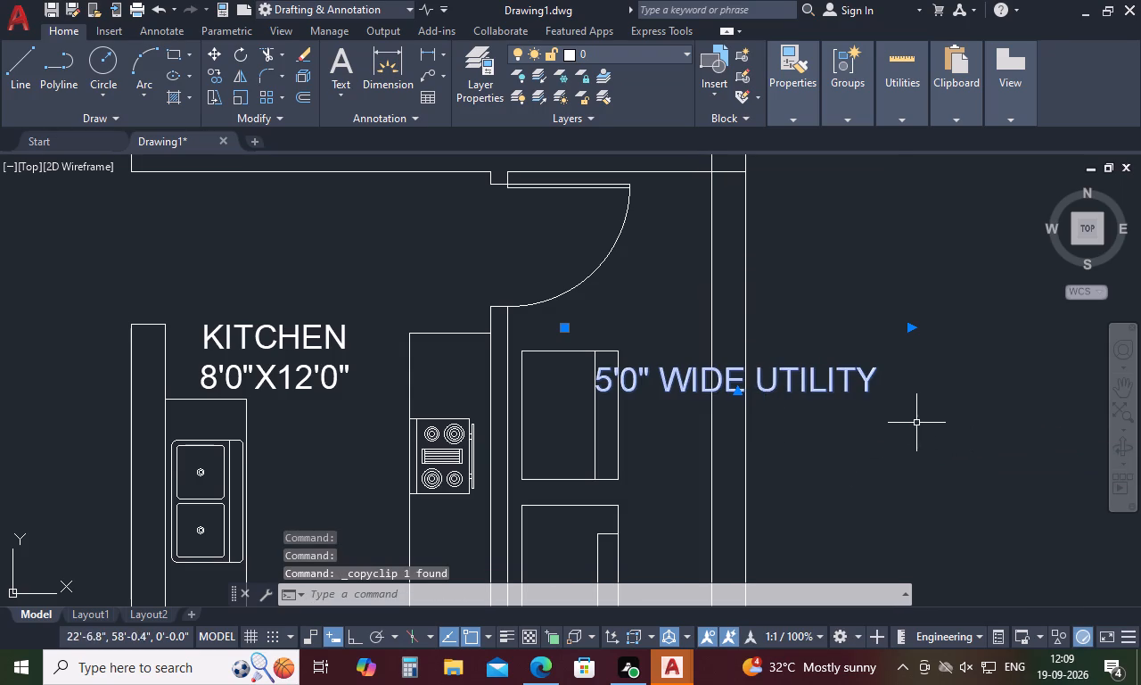
# Rotate the 5'0" WIDE UTILITY label 90 degrees so it reads vertically upward.
pyautogui.rightClick(819, 404)
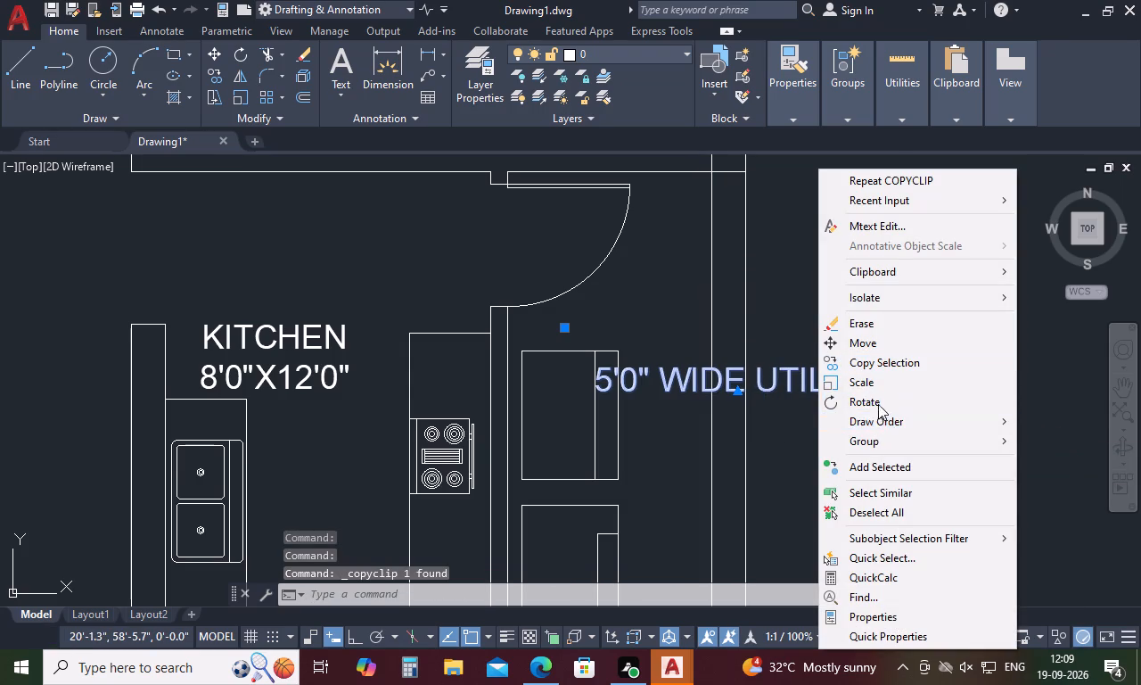
pyautogui.click(878, 401)
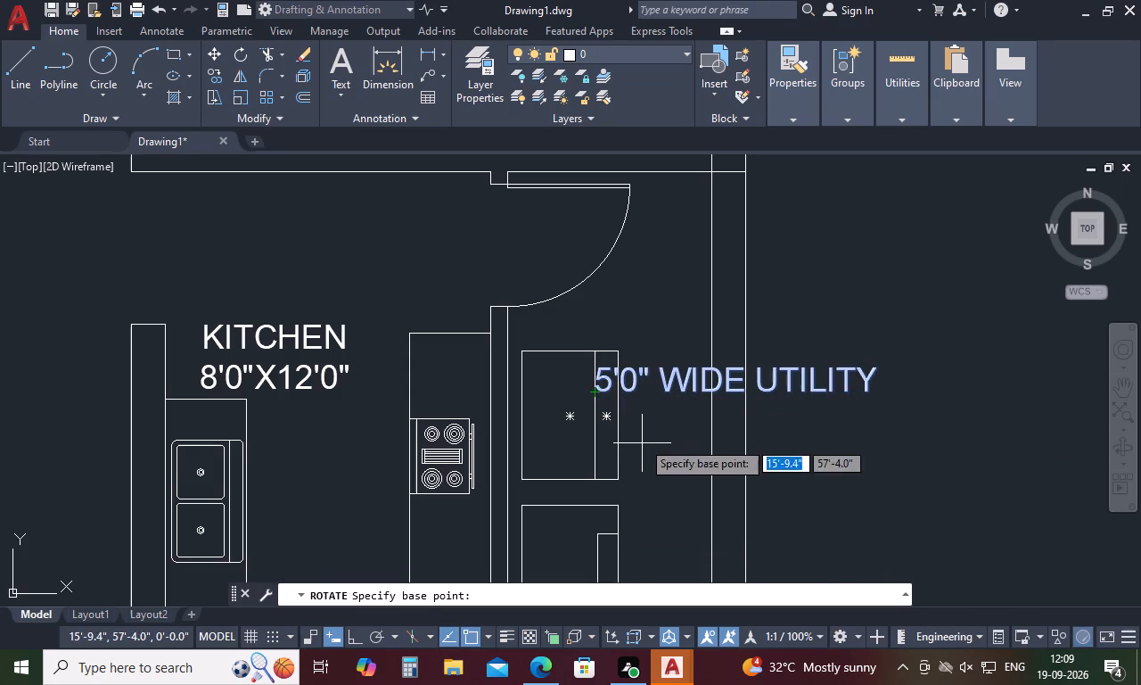
pyautogui.click(602, 389)
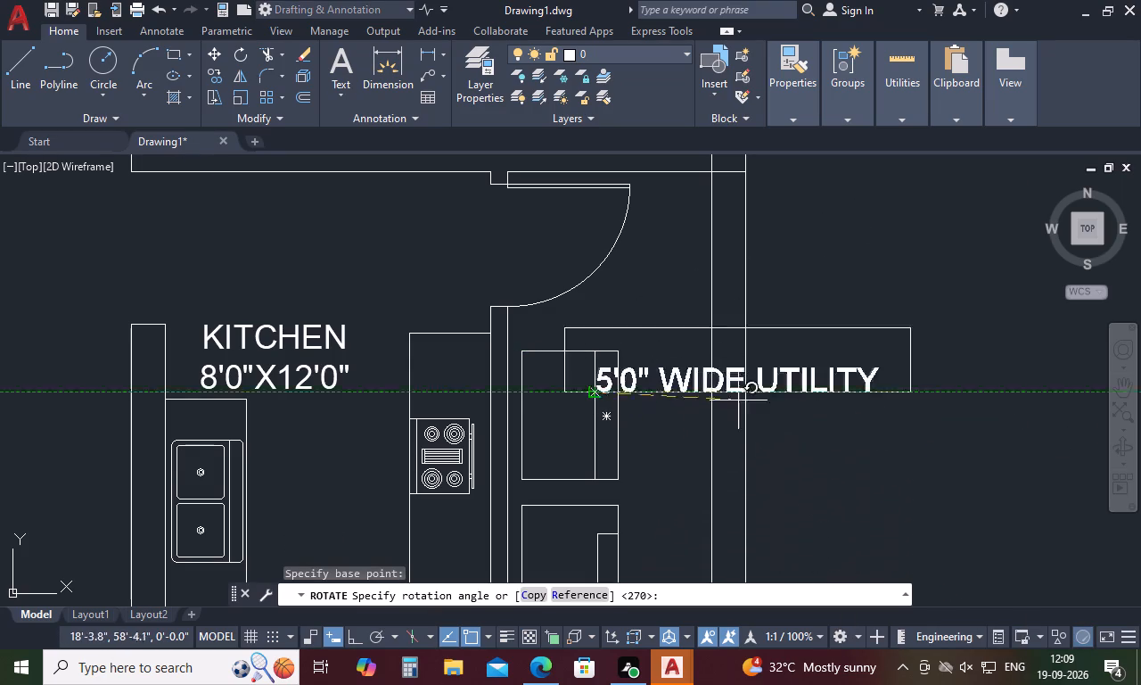
pyautogui.press('F8')
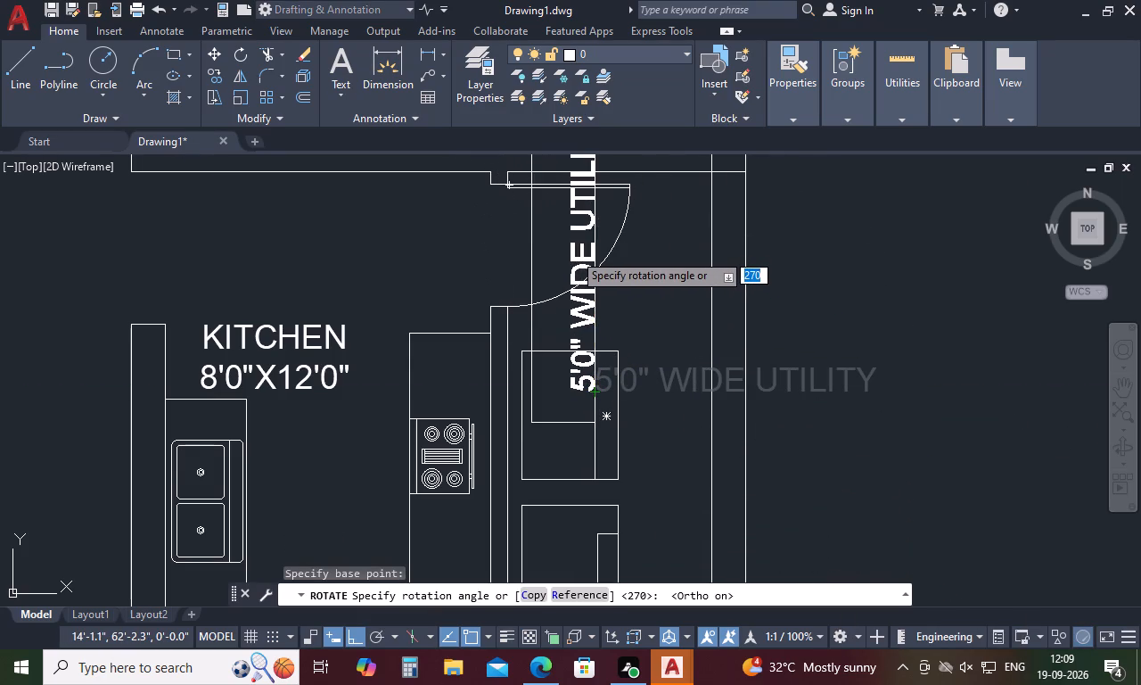
pyautogui.click(577, 251)
# Move the vertical utility label into the clear strip between the utility appliances and the east outer wall.
pyautogui.click(575, 317)
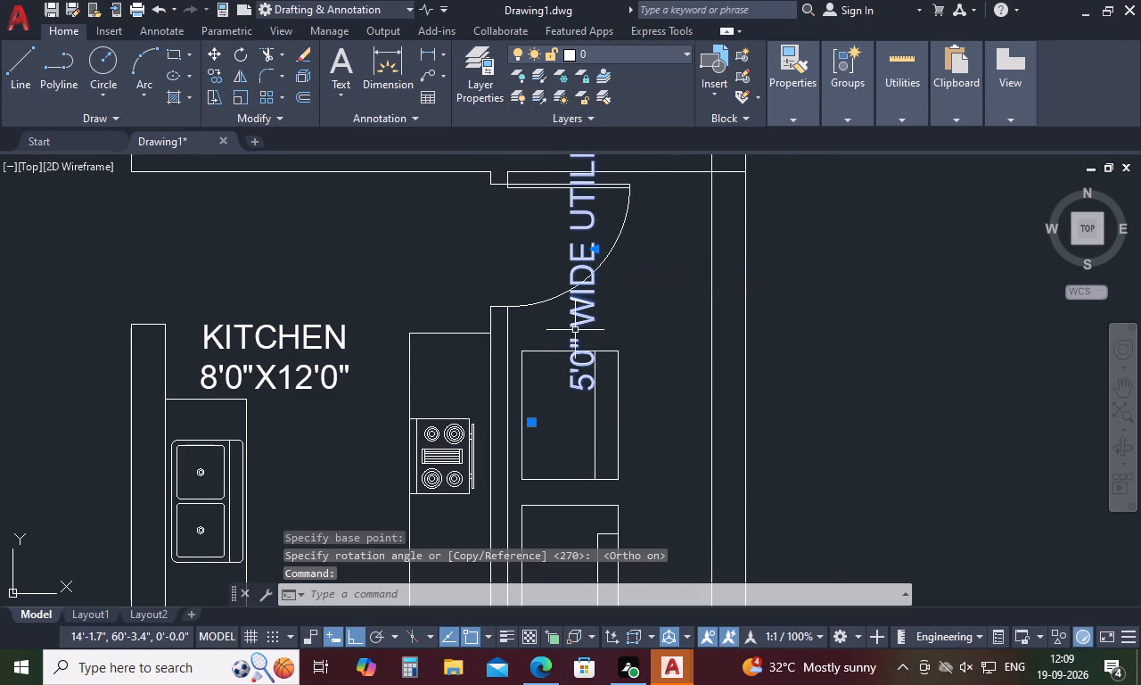
pyautogui.write('M')
pyautogui.press('space')
pyautogui.click(572, 387)
pyautogui.scroll(-3, 593, 354)
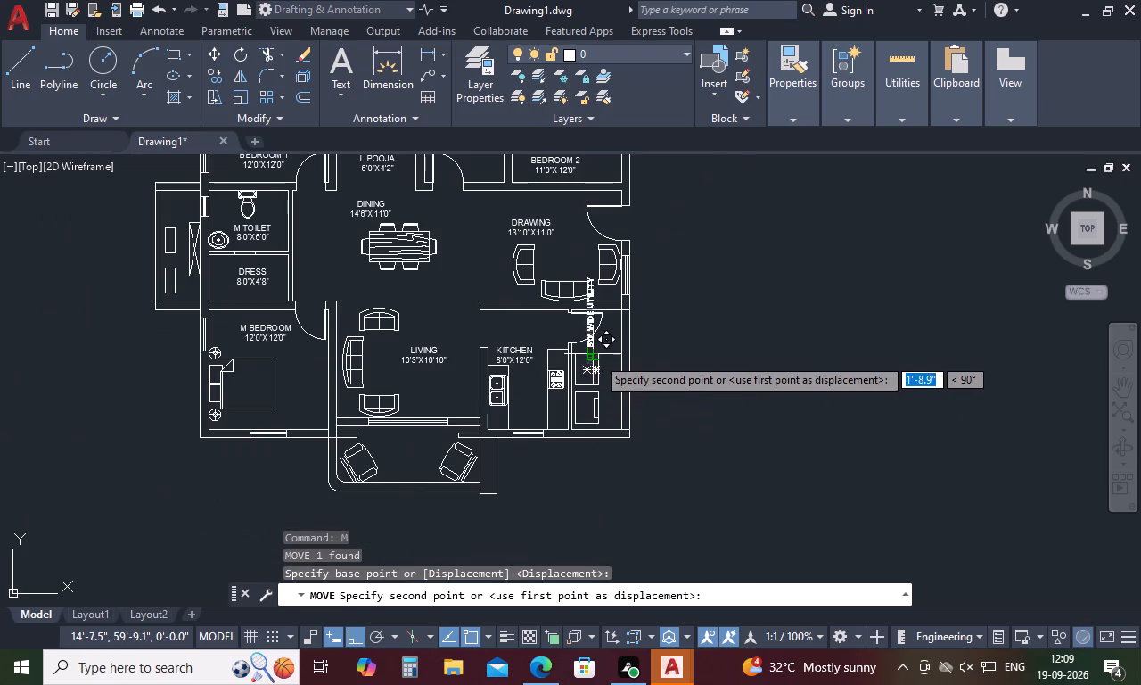
pyautogui.press('F8')
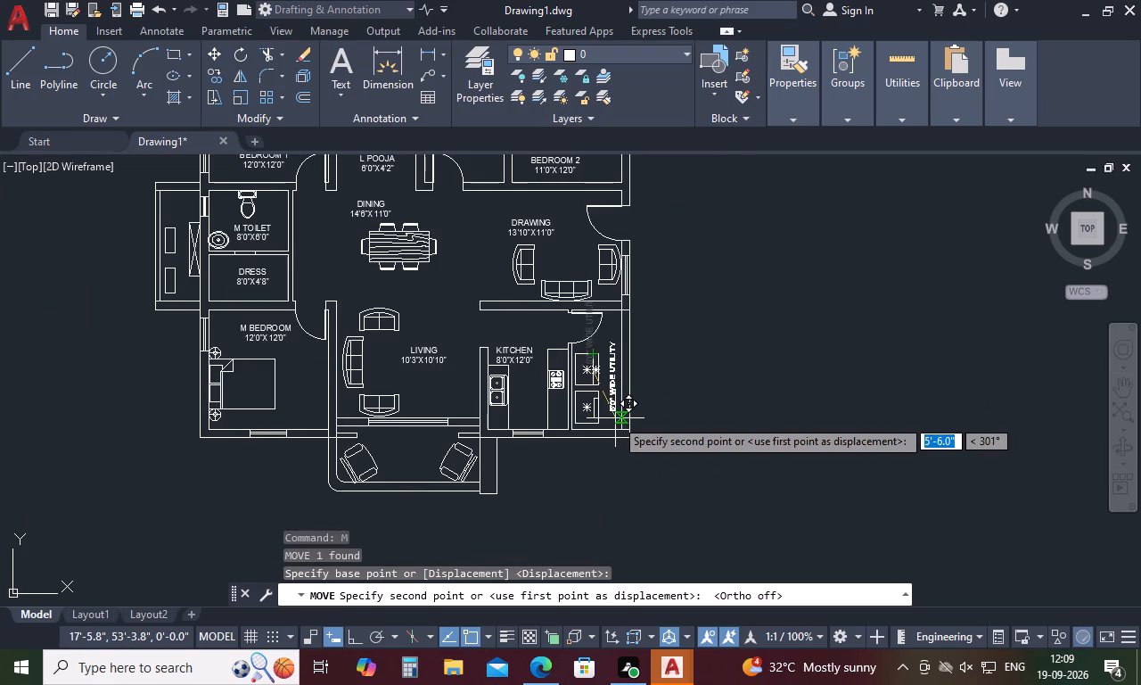
pyautogui.scroll(3, 615, 418)
pyautogui.click(596, 444)
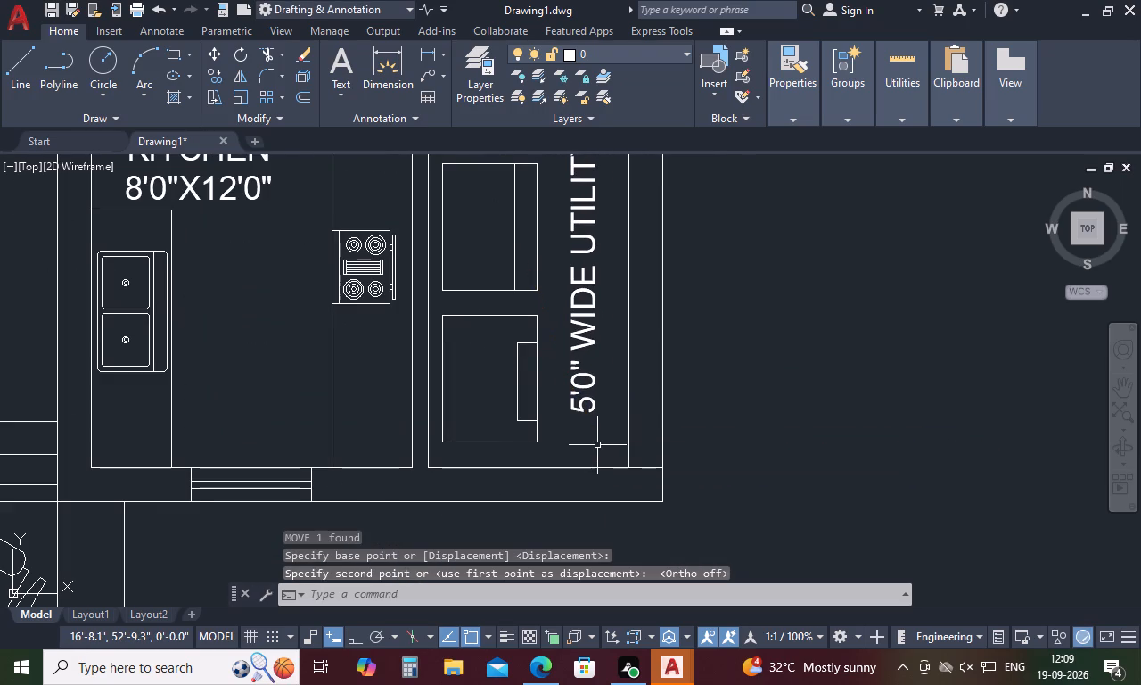
# Paste a copy of the horizontal 5'0" WIDE UTILITY label in the balcony south of the living room, above the two chairs.
pyautogui.scroll(-3, 644, 409)
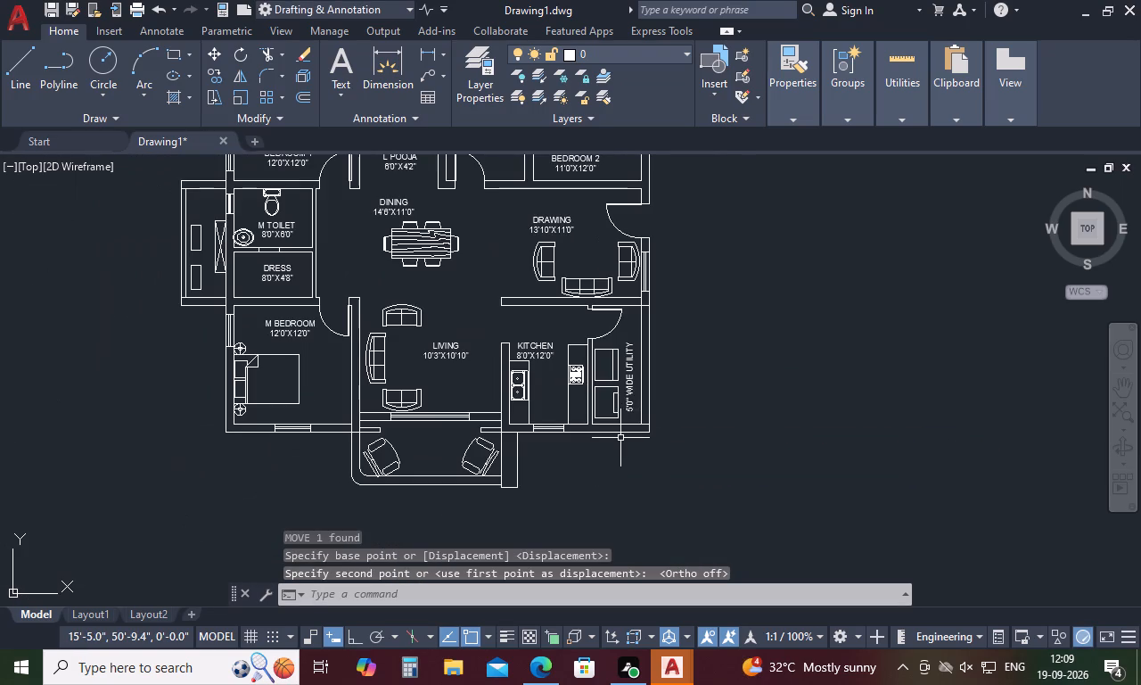
pyautogui.hotkey('ctrl', 'v')
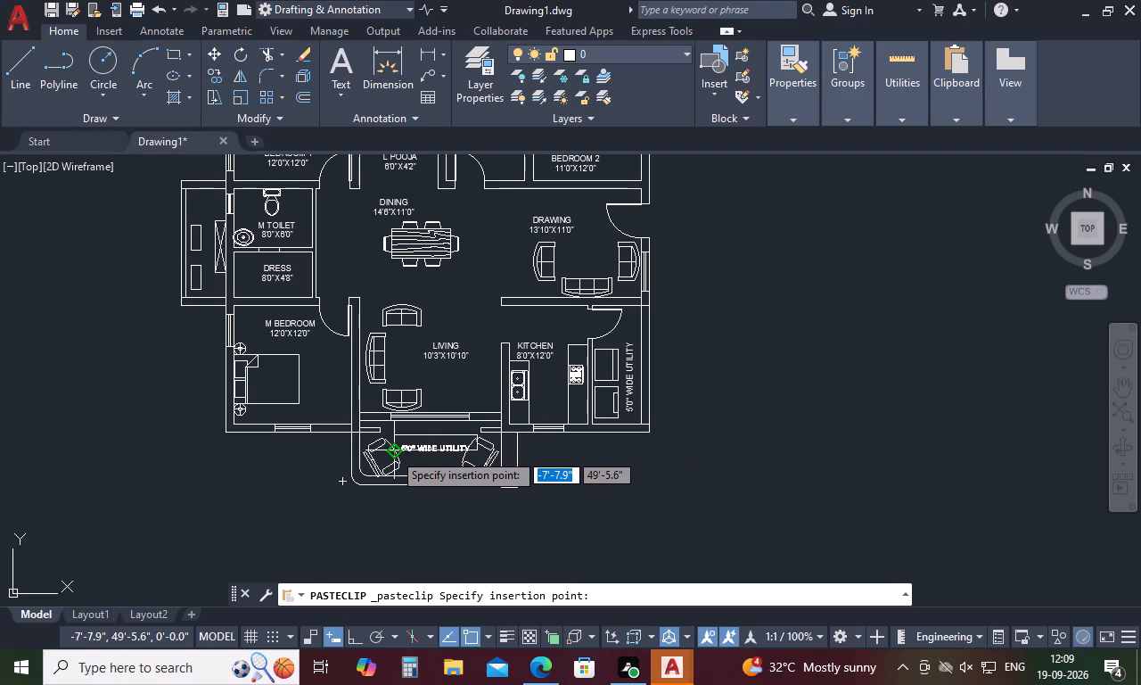
pyautogui.scroll(2, 363, 452)
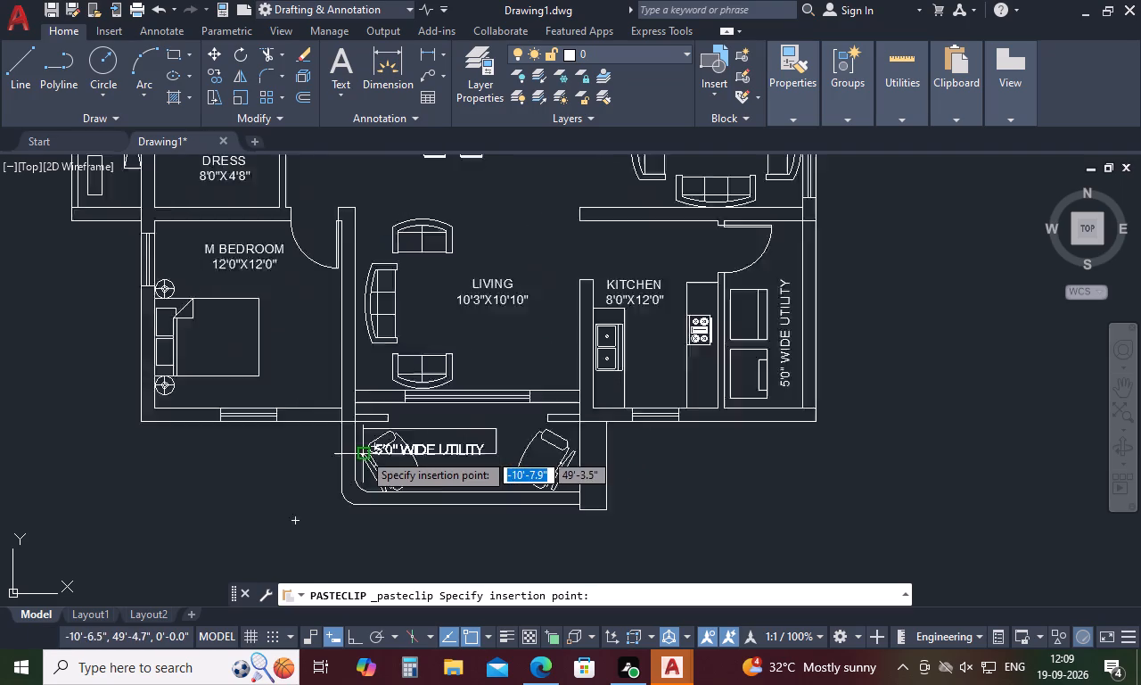
pyautogui.scroll(1, 363, 452)
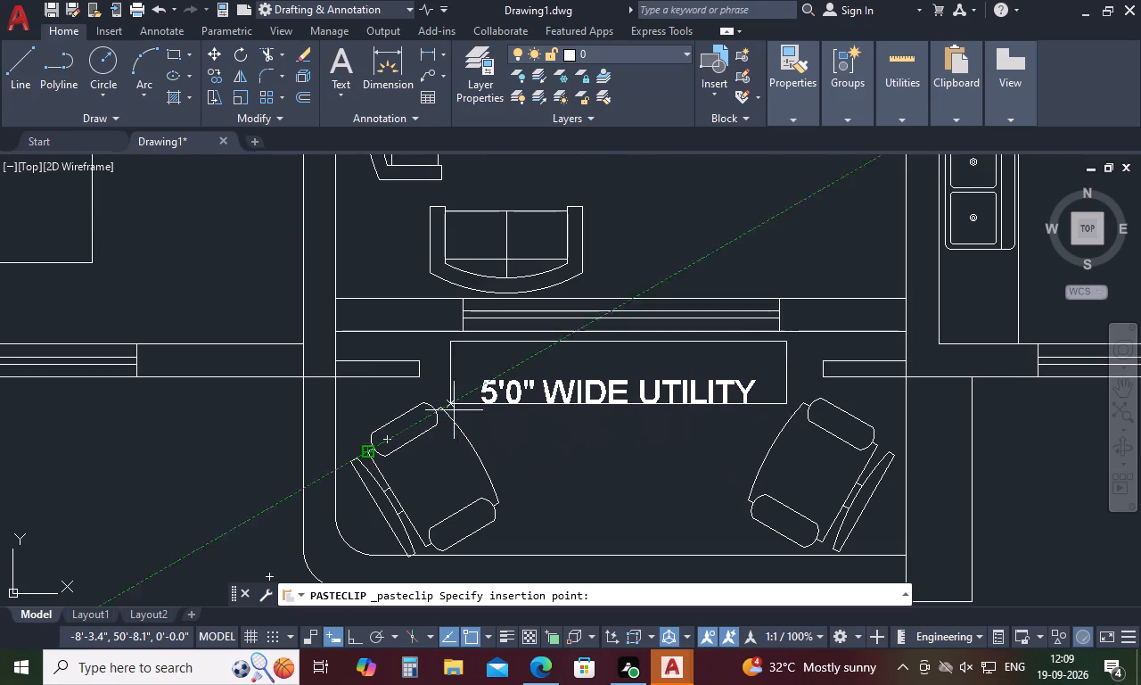
pyautogui.click(446, 386)
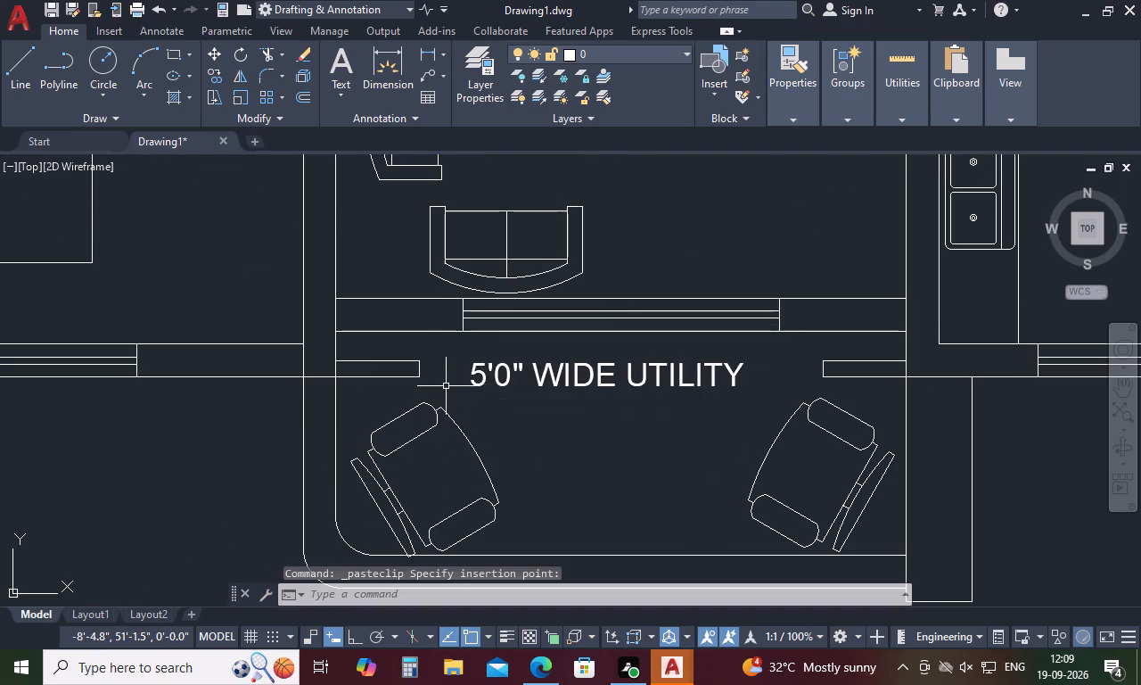
# Change the text of the label pasted in the balcony to 5'8" WIDE BALCONY and finish editing.
pyautogui.doubleClick(481, 384)
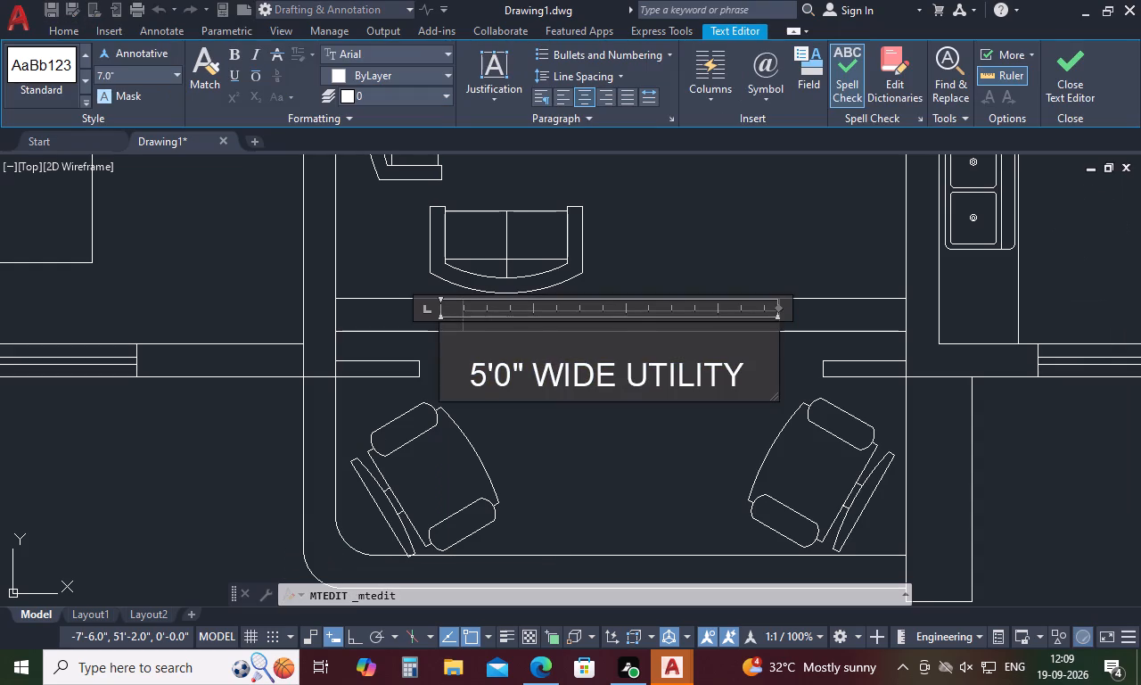
pyautogui.click(509, 380)
pyautogui.press('BackSpace')
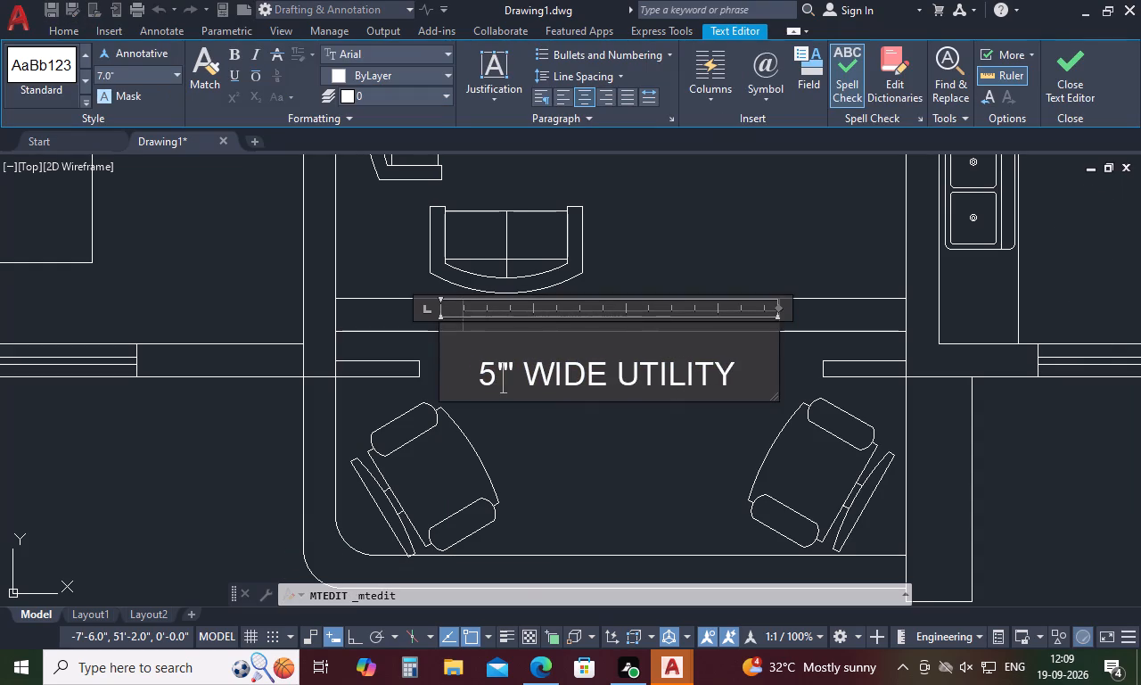
pyautogui.press('8')
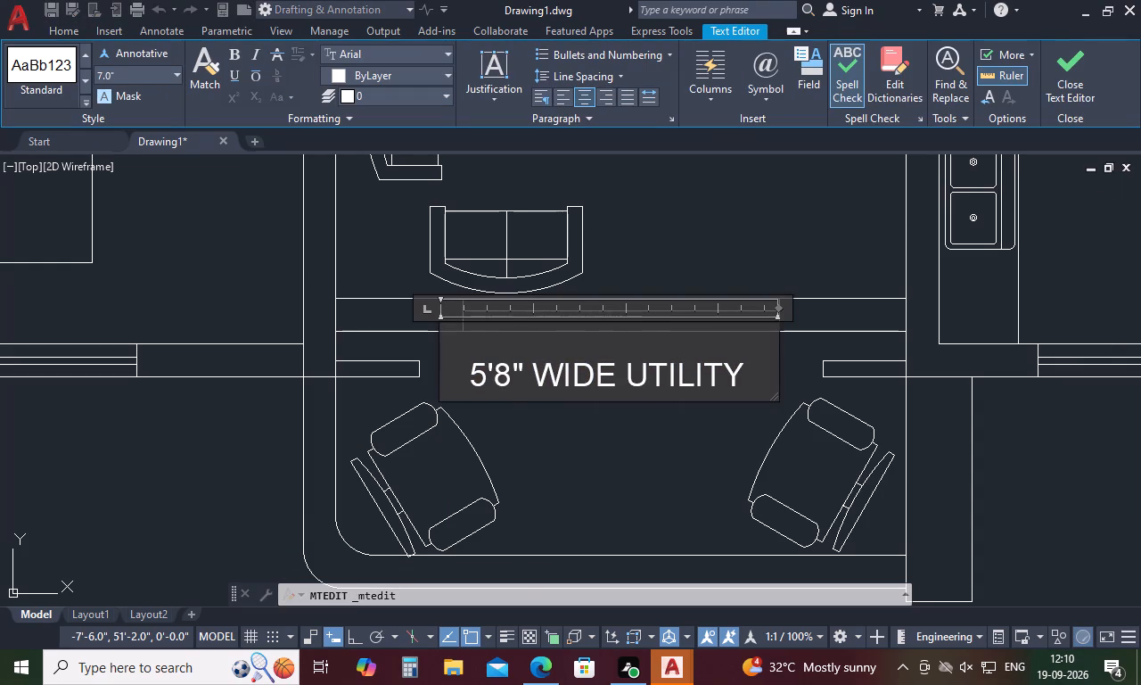
pyautogui.click(749, 376)
pyautogui.press('BackSpace')
pyautogui.press('BackSpace')
pyautogui.press('BackSpace')
pyautogui.press('BackSpace')
pyautogui.press('BackSpace')
pyautogui.press('BackSpace')
pyautogui.press('BackSpace')
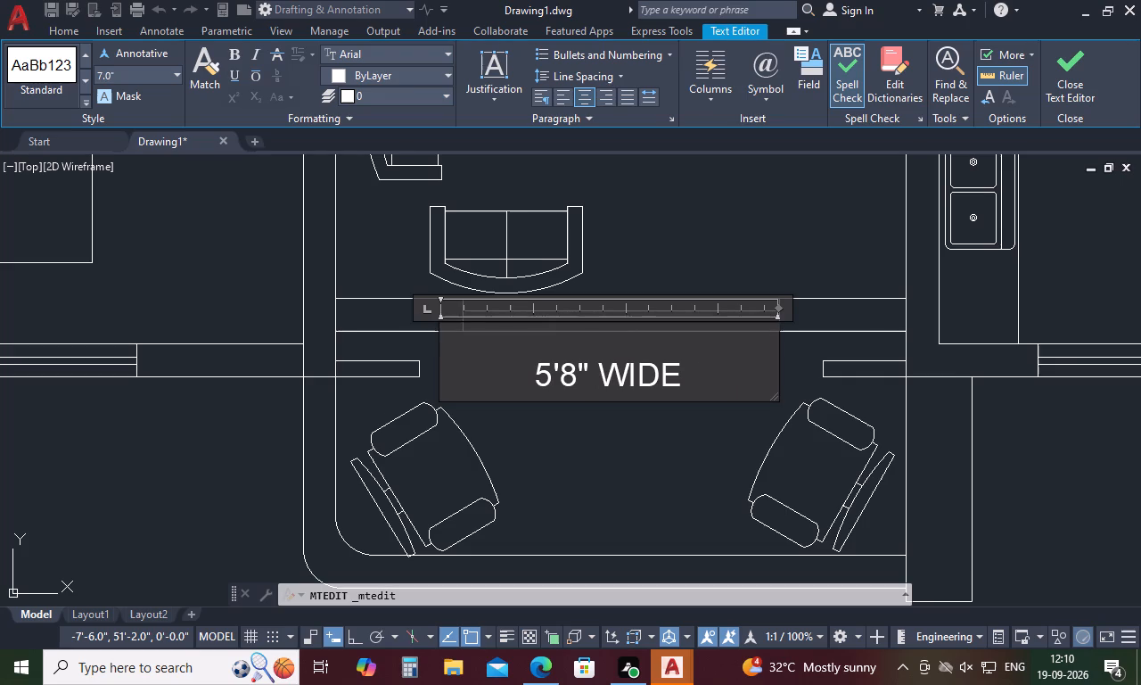
pyautogui.press('b')
pyautogui.press('a')
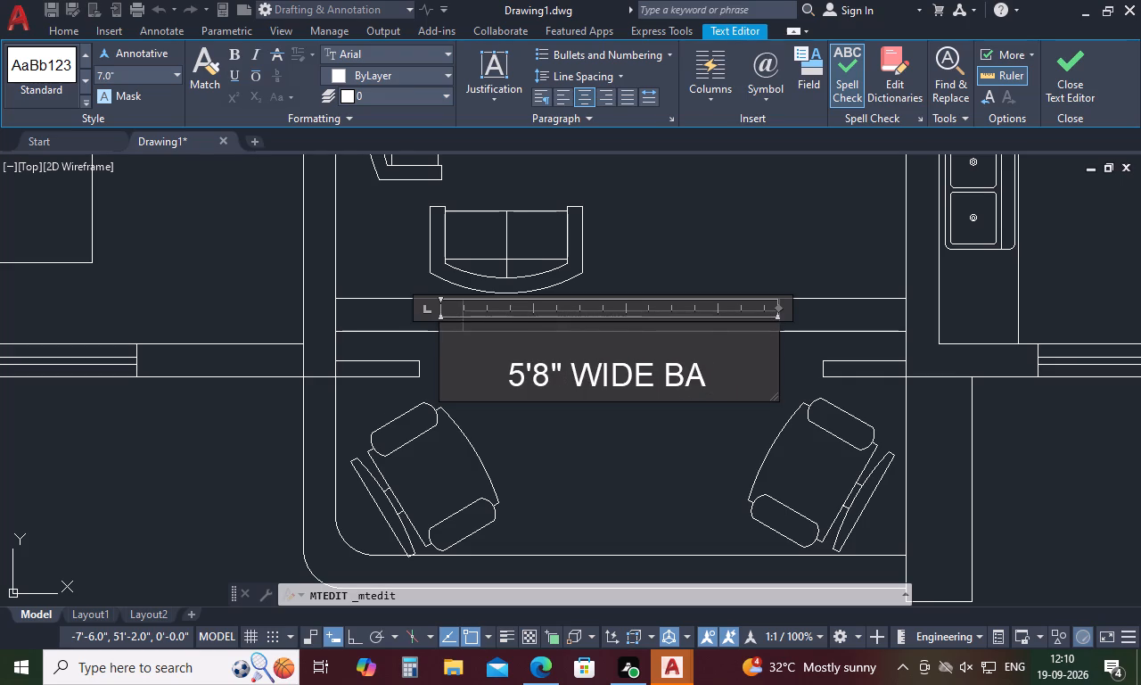
pyautogui.press('l')
pyautogui.write('CONY')
pyautogui.click(628, 494)
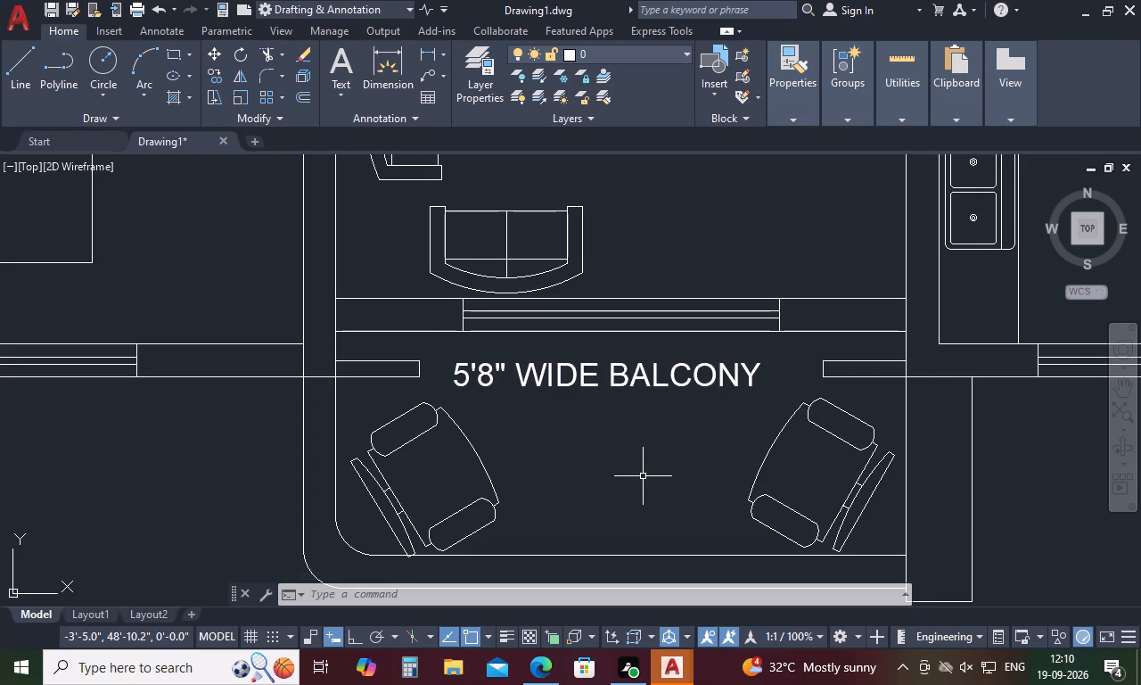
# Add multiline text ODU with a 5" text height at the lower small rectangle in the shaft west of the dress room.
pyautogui.scroll(-3, 636, 466)
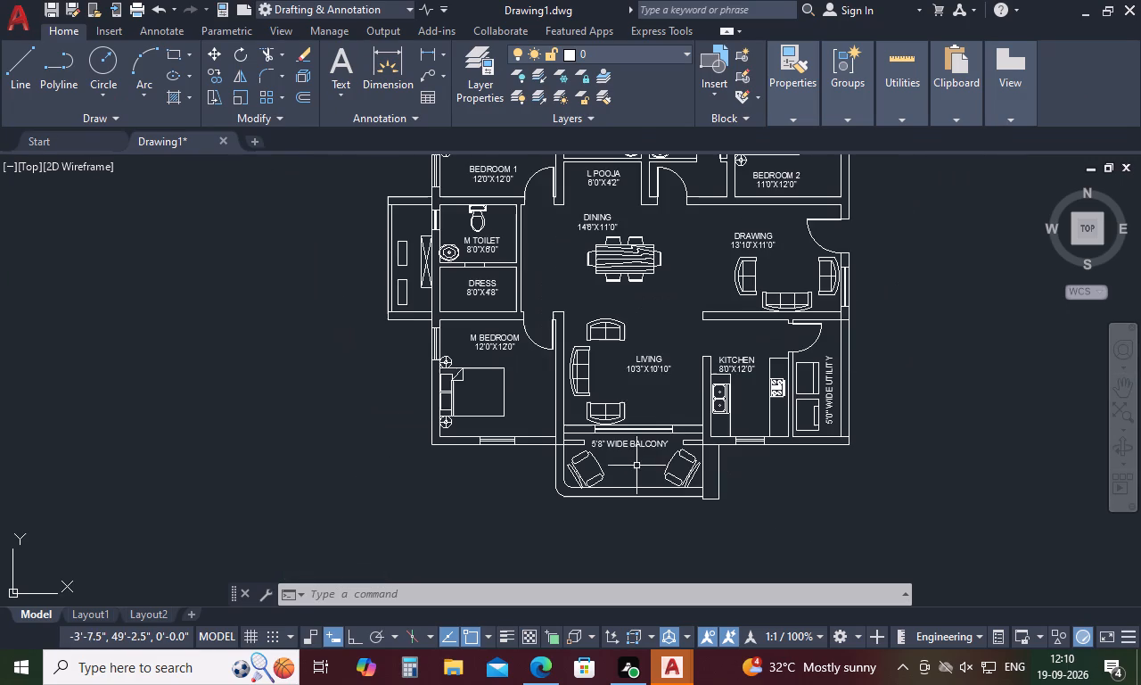
pyautogui.scroll(5, 397, 293)
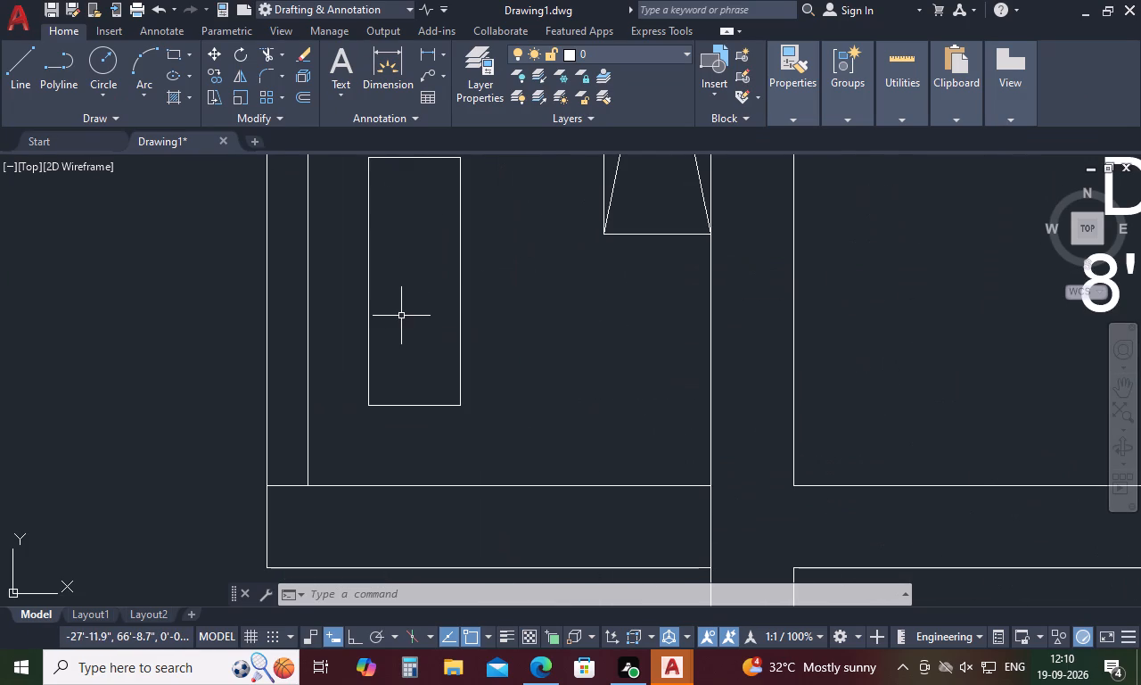
pyautogui.write('T')
pyautogui.press('space')
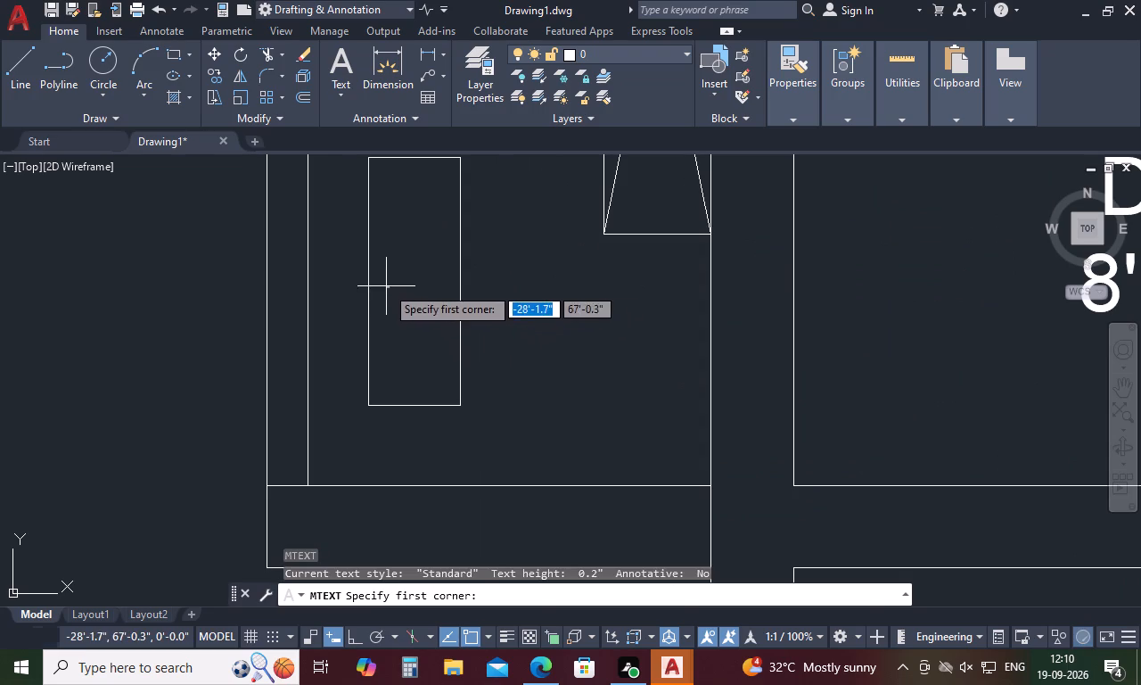
pyautogui.click(386, 286)
pyautogui.click(498, 347)
pyautogui.press('o')
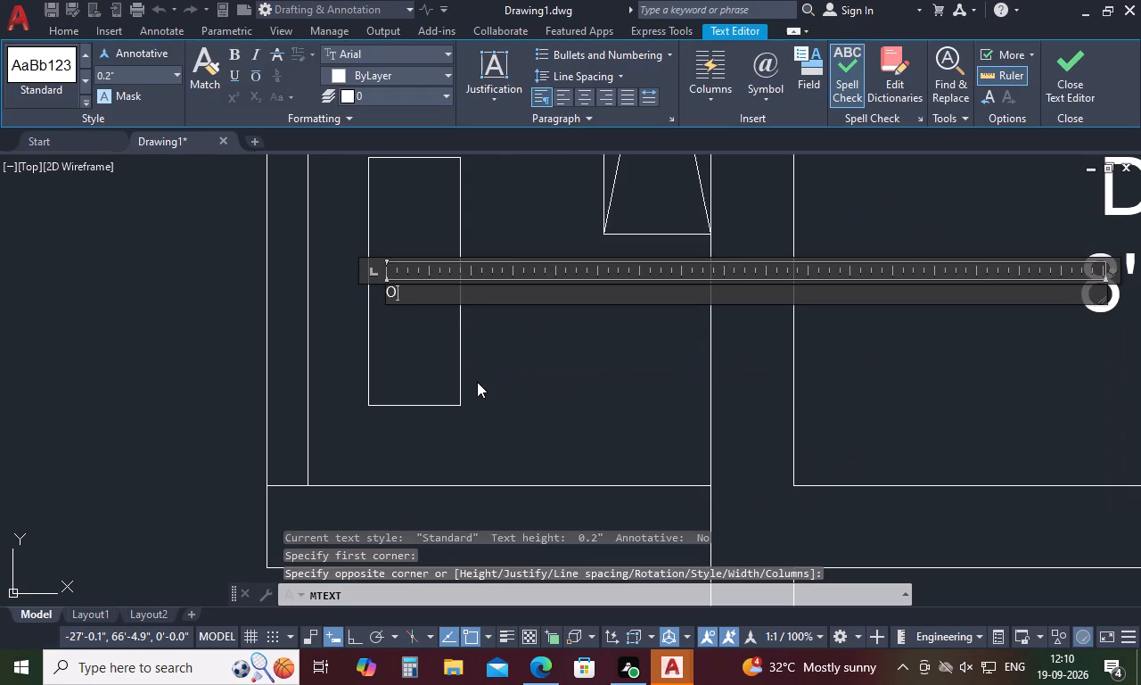
pyautogui.write('DU')
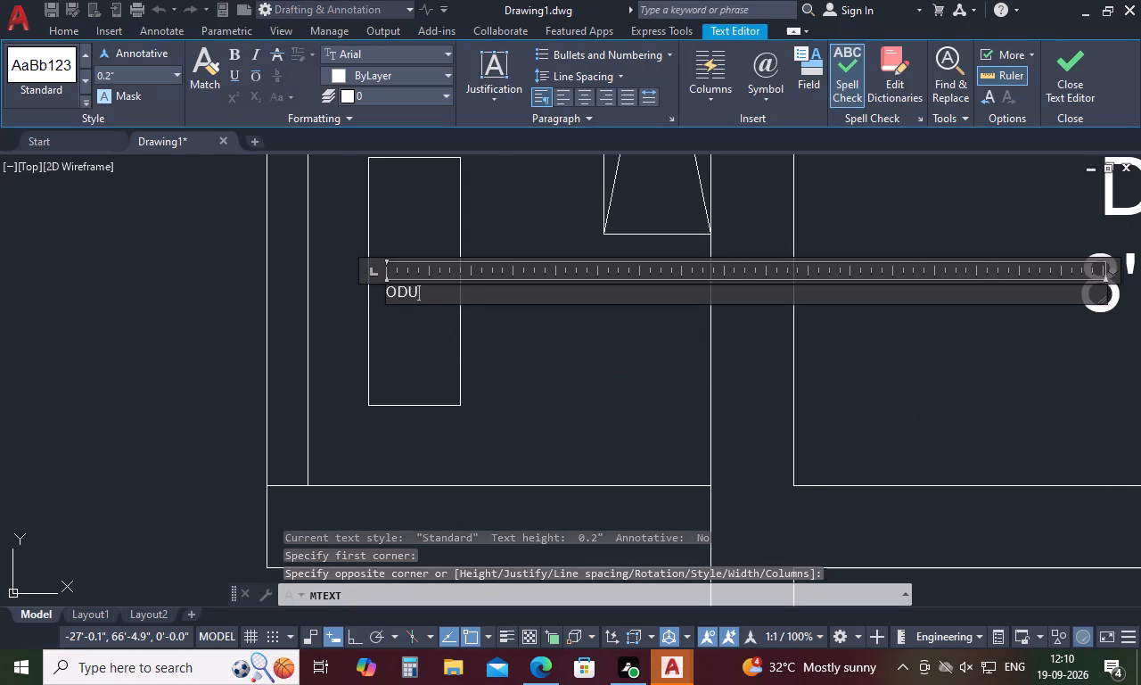
pyautogui.moveTo(437, 293); pyautogui.dragTo(308, 301)
pyautogui.click(131, 72)
pyautogui.press('BackSpace')
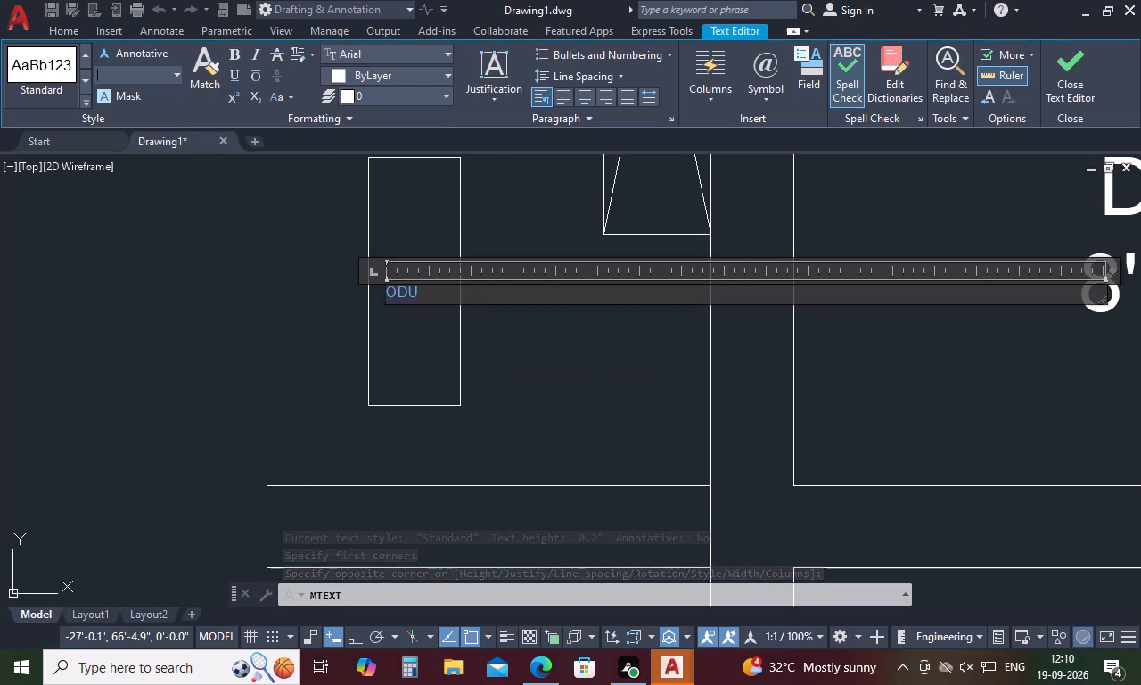
pyautogui.press('5')
pyautogui.press('Return')
pyautogui.click(126, 298)
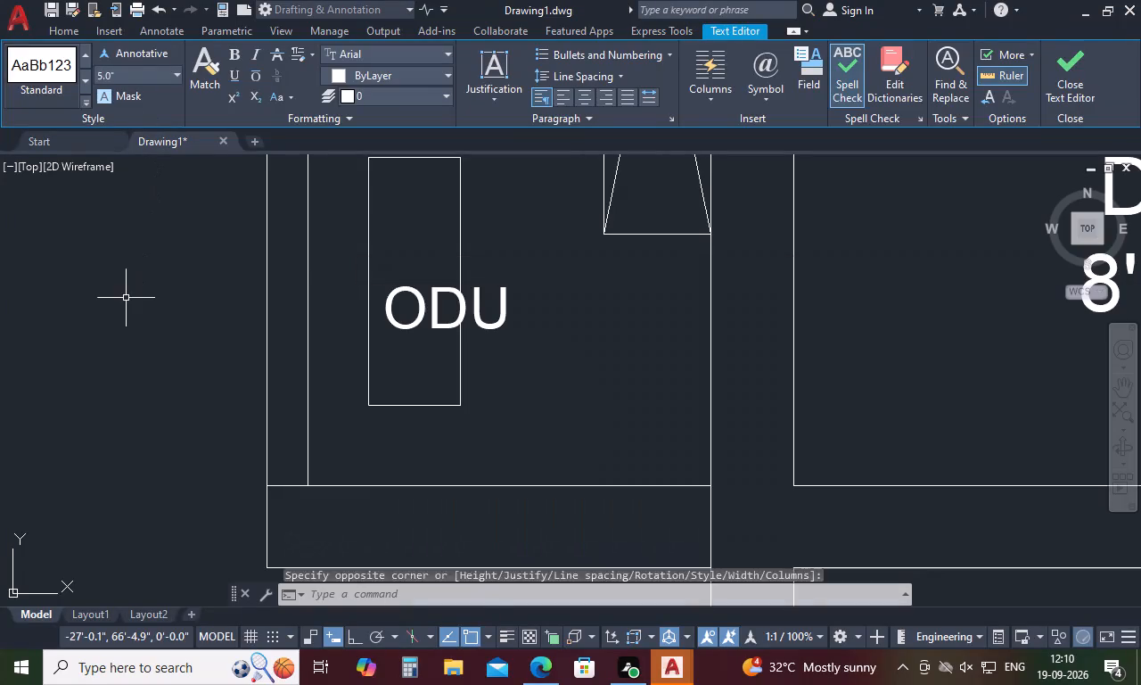
# Rotate the ODU text 90 degrees so it reads vertically upward.
pyautogui.click(438, 324)
pyautogui.rightClick(438, 324)
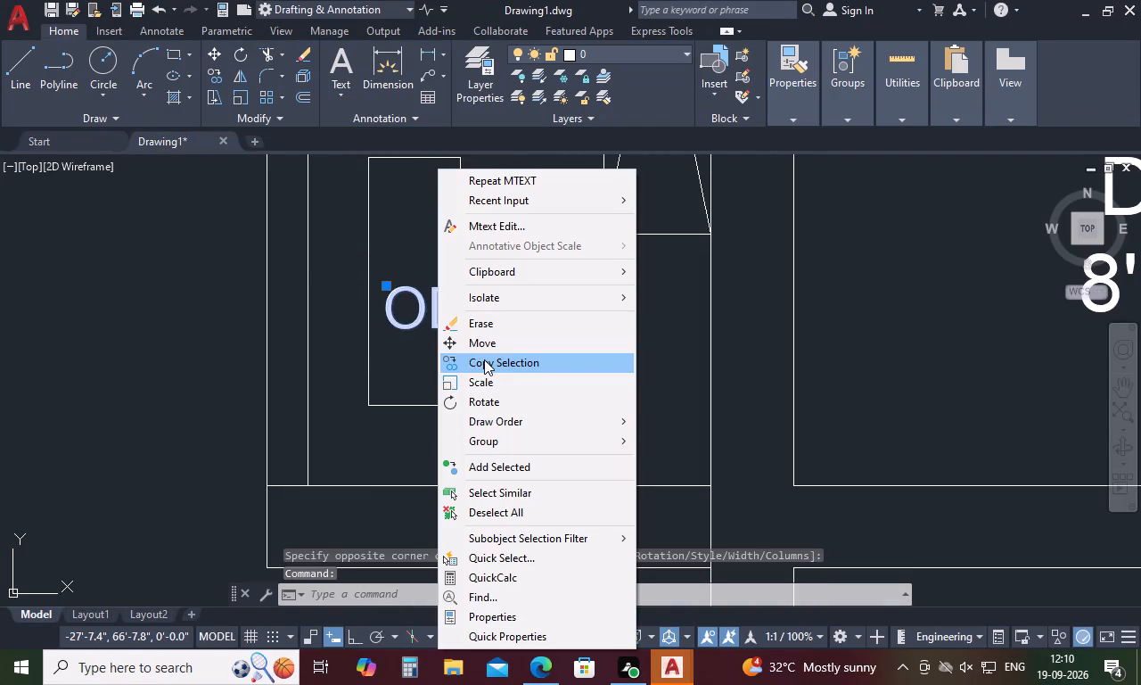
pyautogui.click(485, 400)
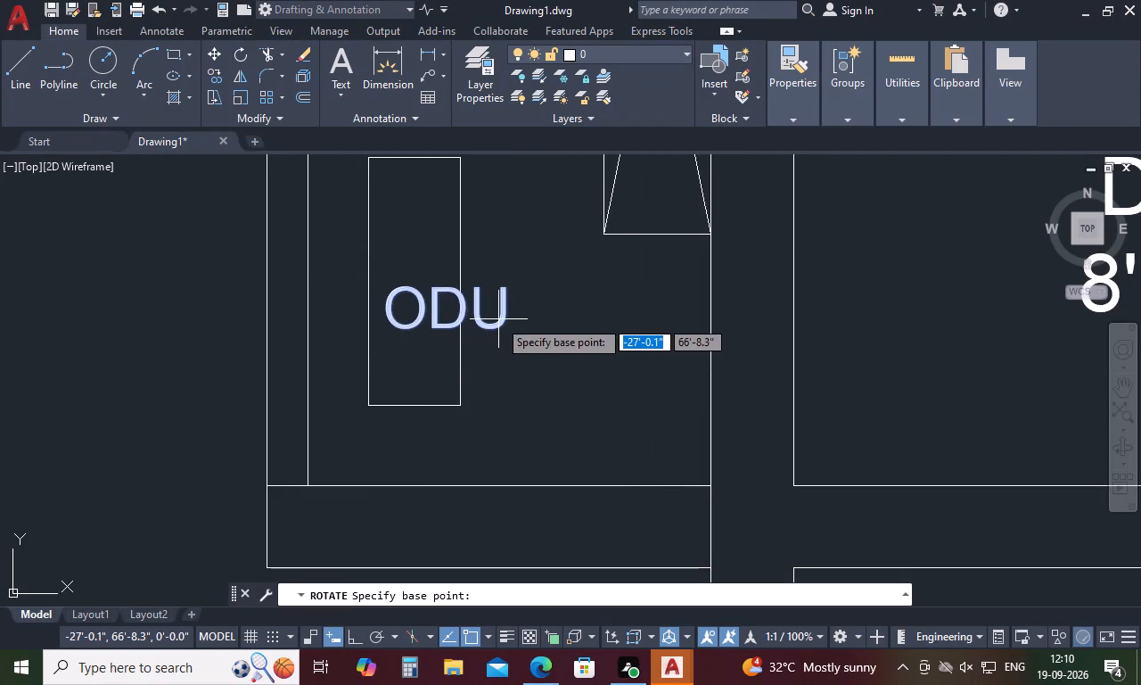
pyautogui.click(499, 327)
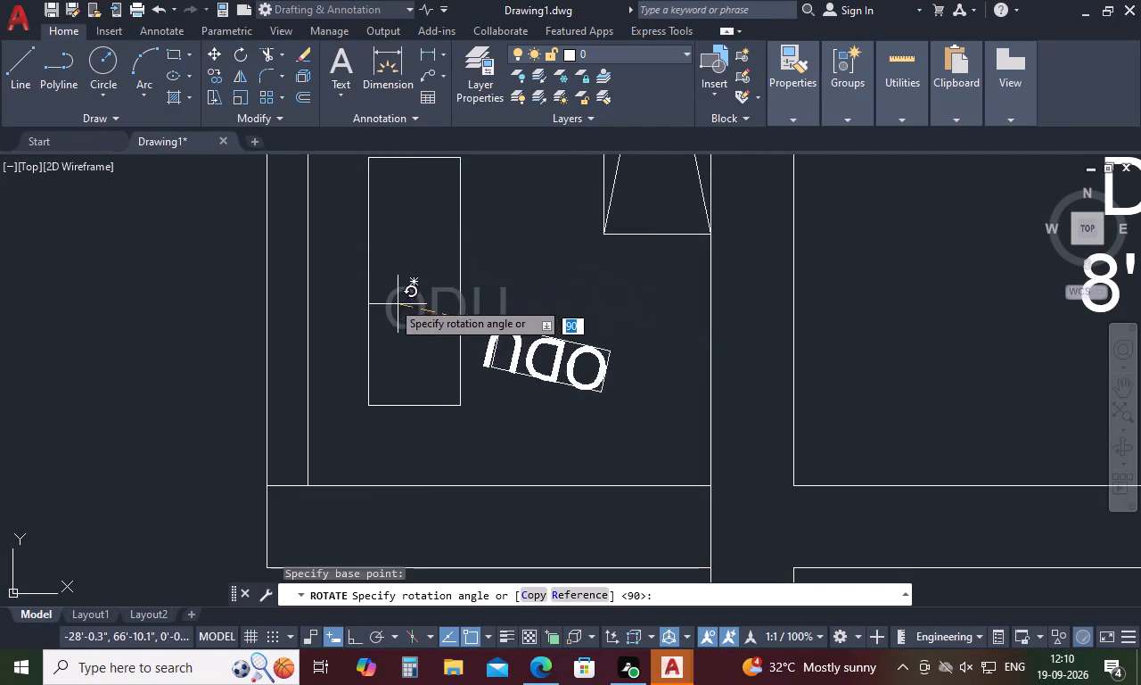
pyautogui.click(497, 184)
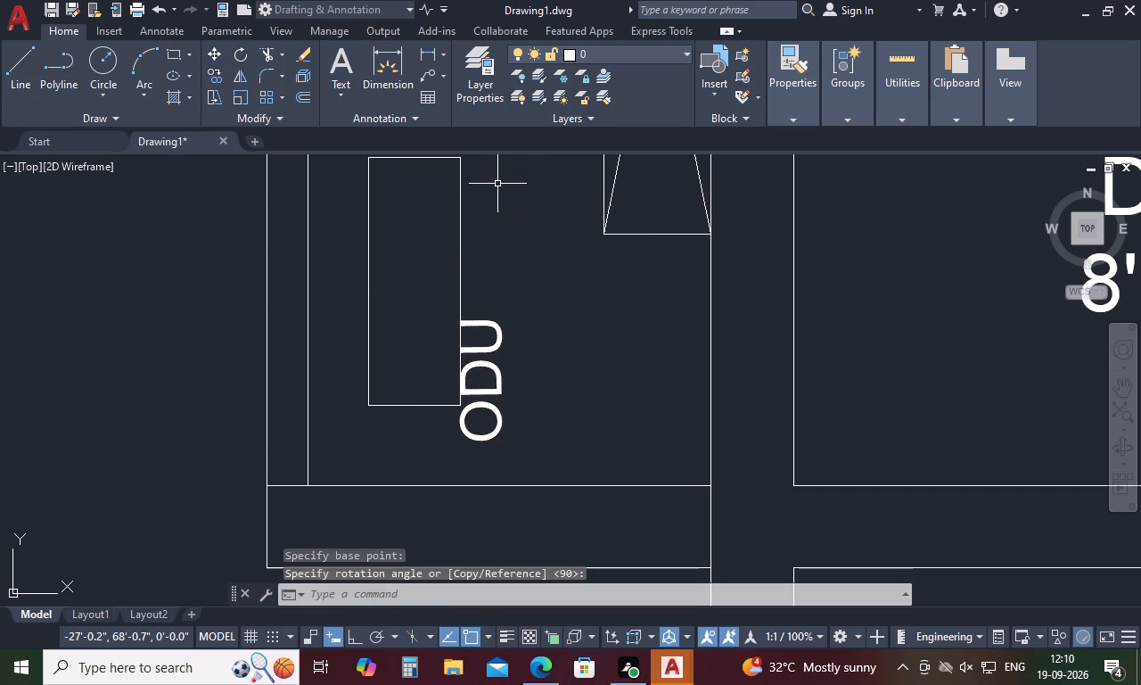
# Move the ODU text inside the lower small rectangle west of the dress room.
pyautogui.click(471, 364)
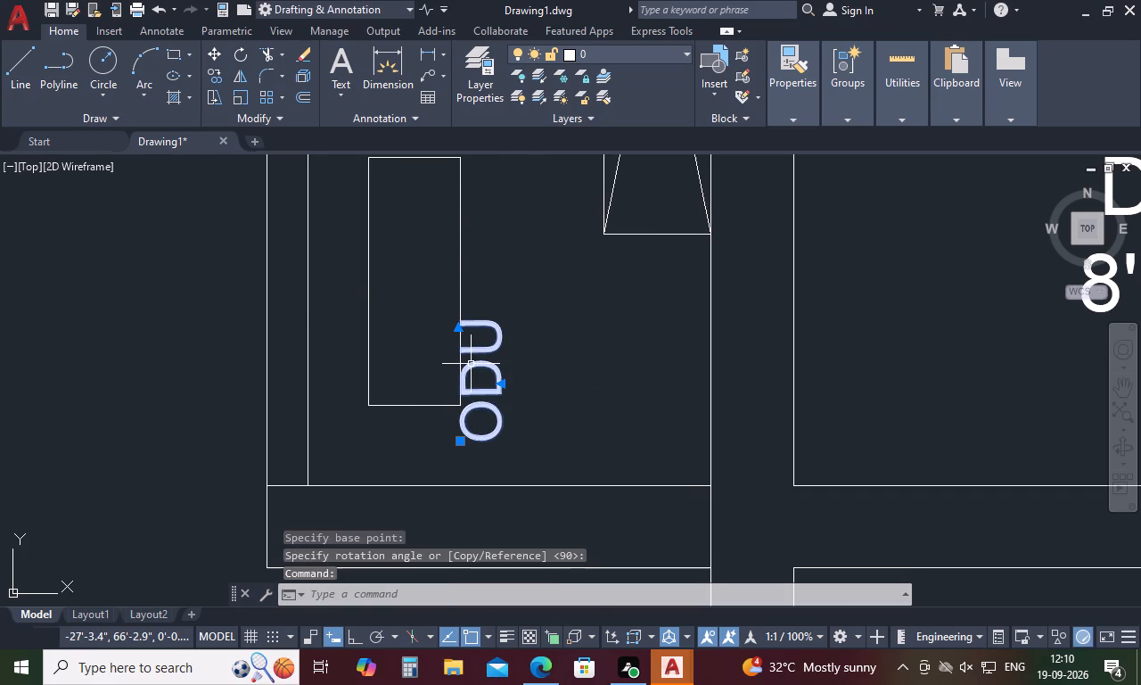
pyautogui.write('M')
pyautogui.press('space')
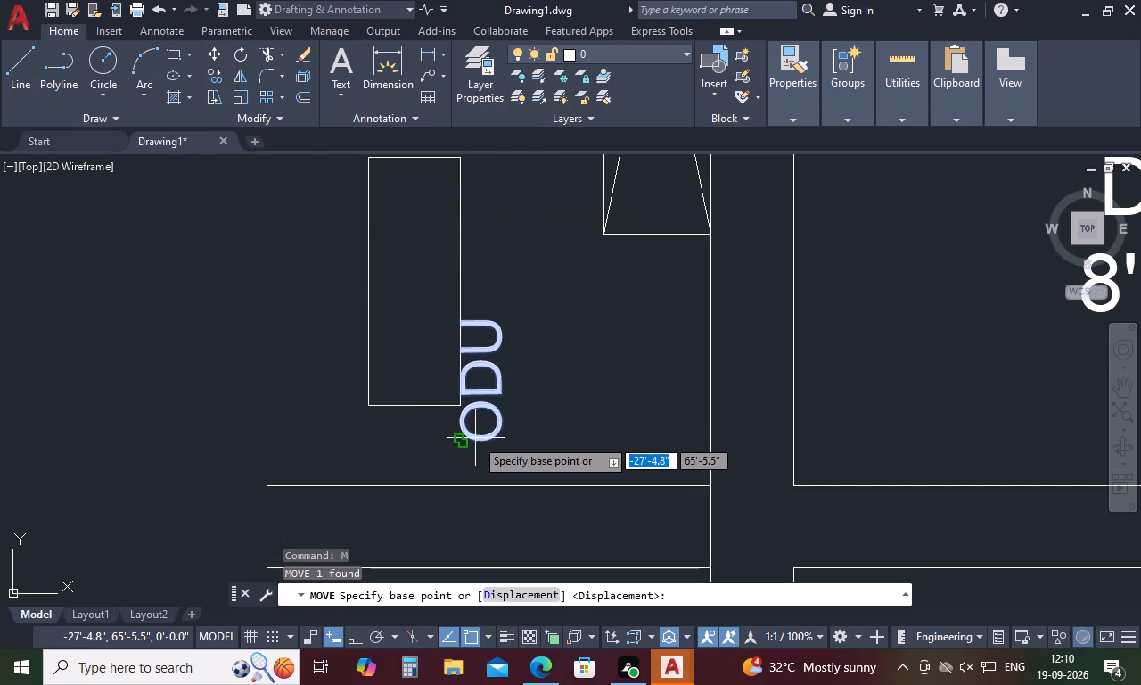
pyautogui.click(475, 438)
pyautogui.click(394, 353)
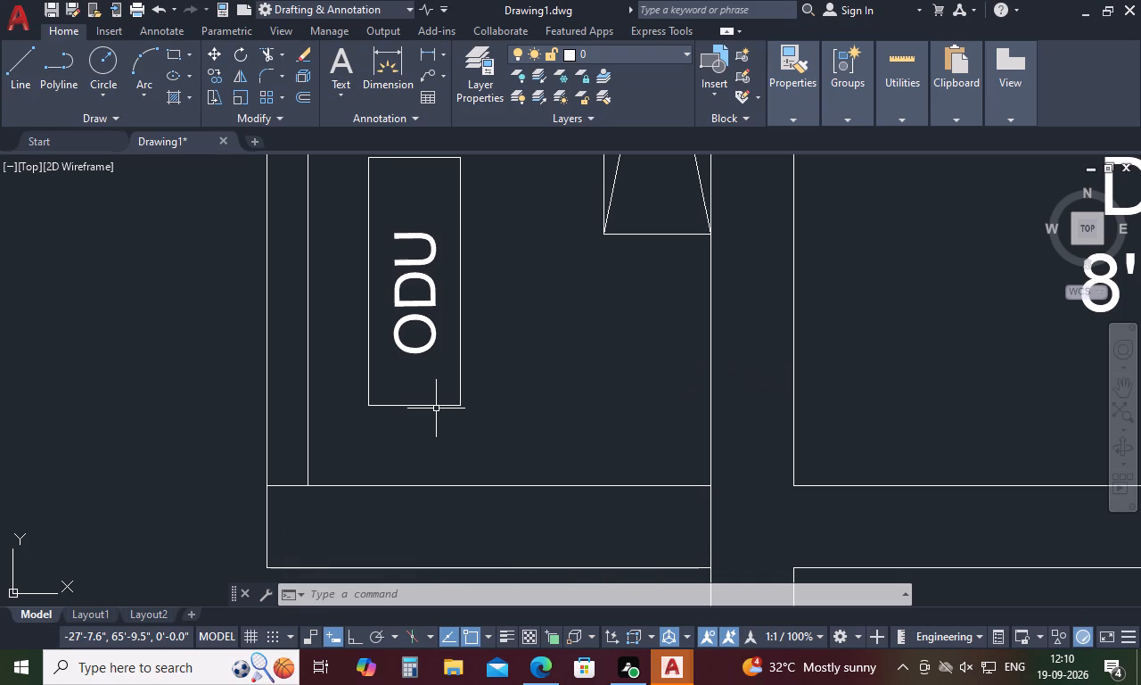
pyautogui.scroll(-1, 447, 386)
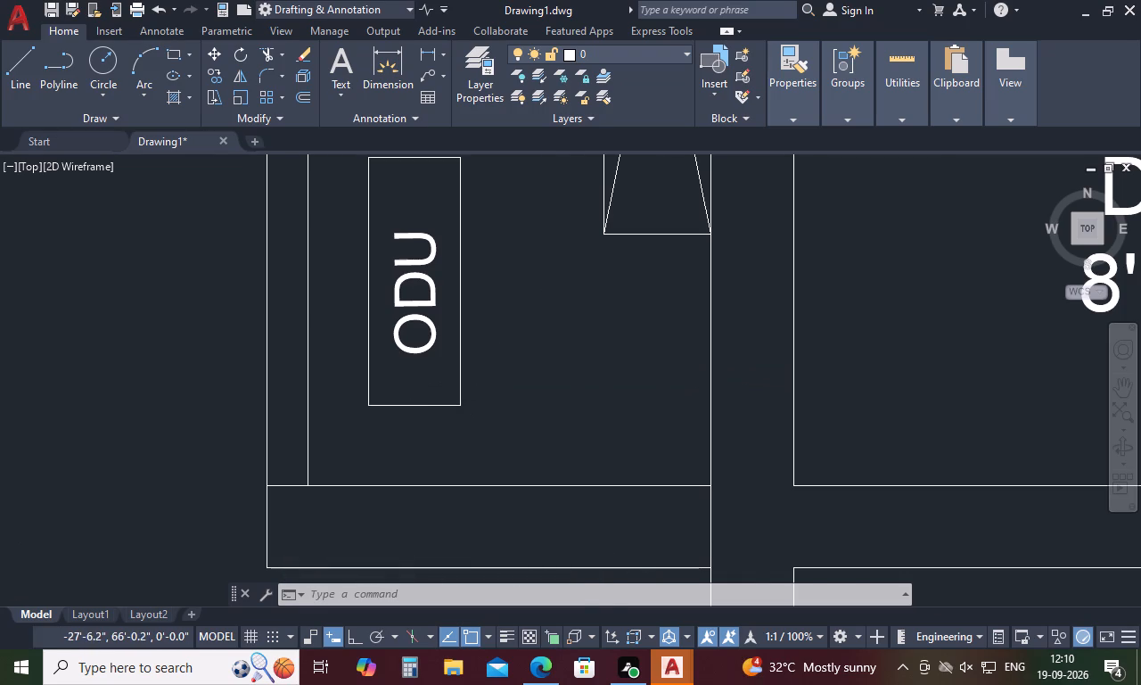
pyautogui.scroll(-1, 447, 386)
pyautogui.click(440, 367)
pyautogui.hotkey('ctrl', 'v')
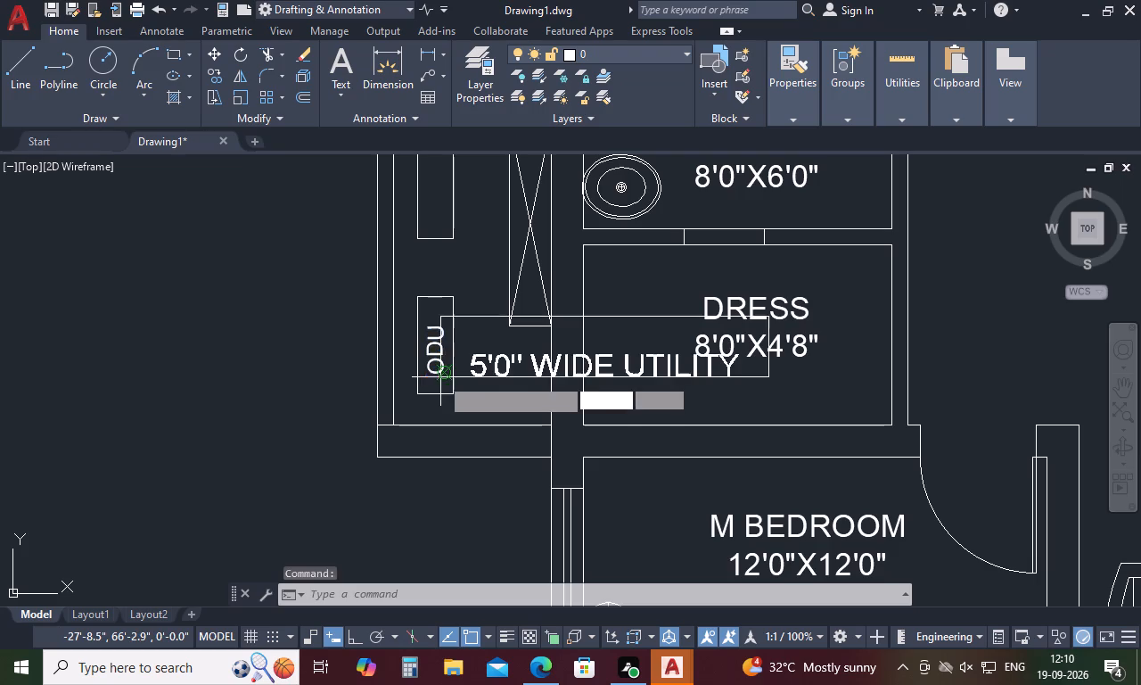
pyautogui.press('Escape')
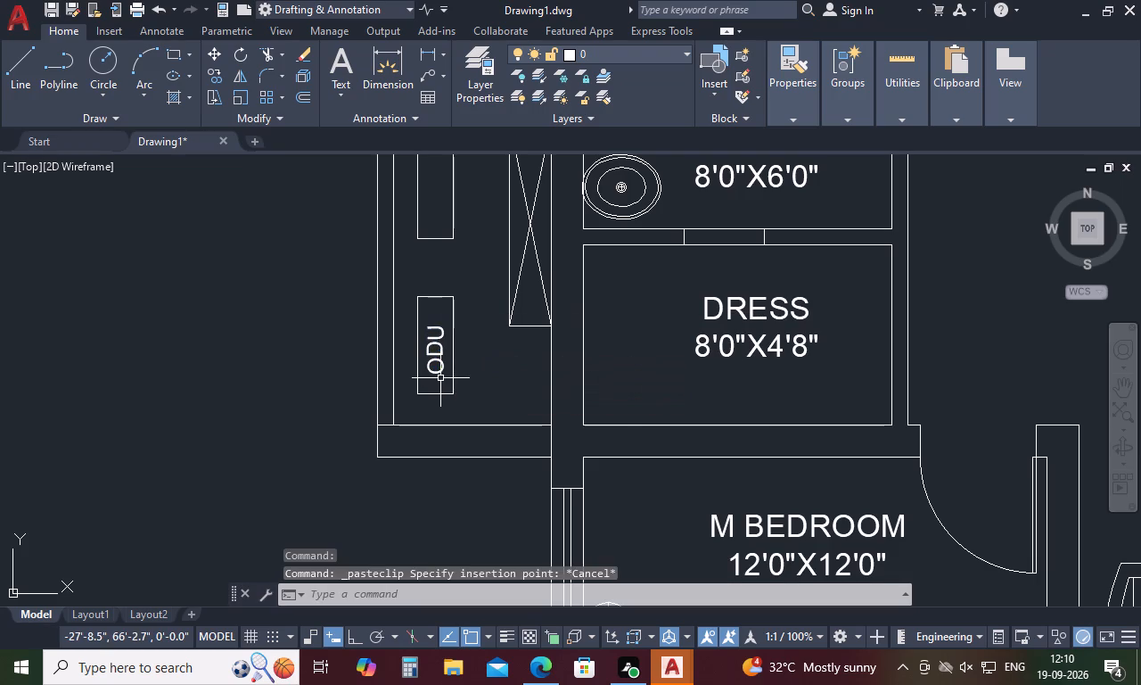
# Copy the vertical ODU label from the lower small rectangle into the upper one in the shaft west of the M toilet.
pyautogui.click(438, 370)
pyautogui.hotkey('ctrl', 'c')
pyautogui.hotkey('ctrl', 'v')
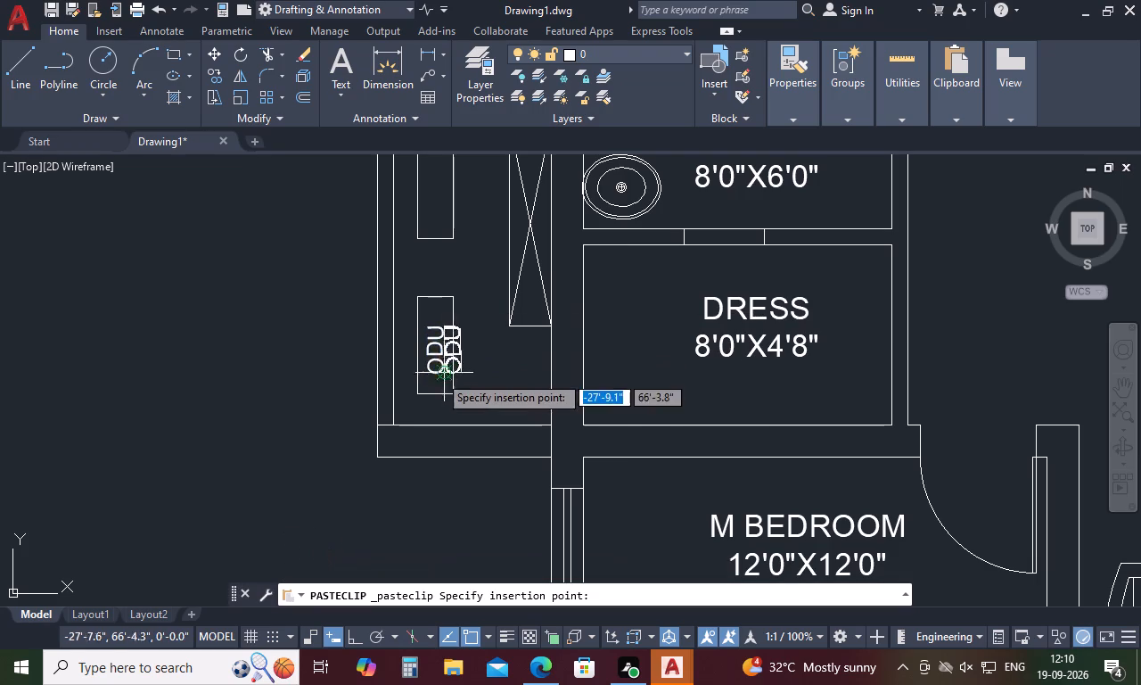
pyautogui.scroll(-1, 438, 395)
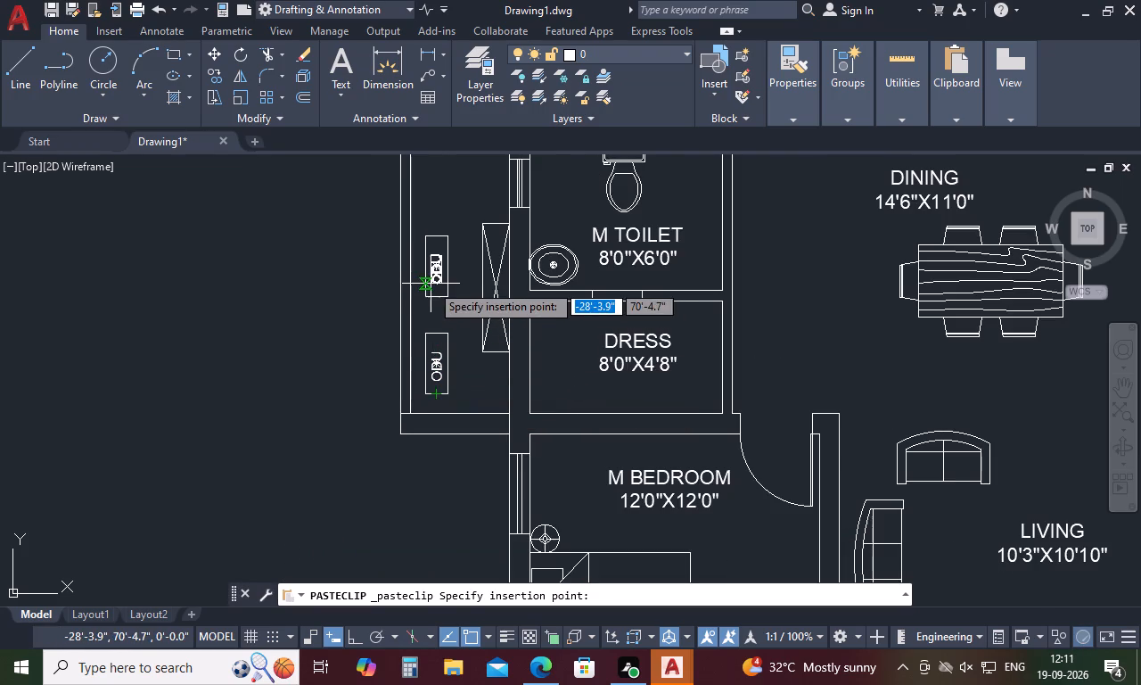
pyautogui.click(431, 284)
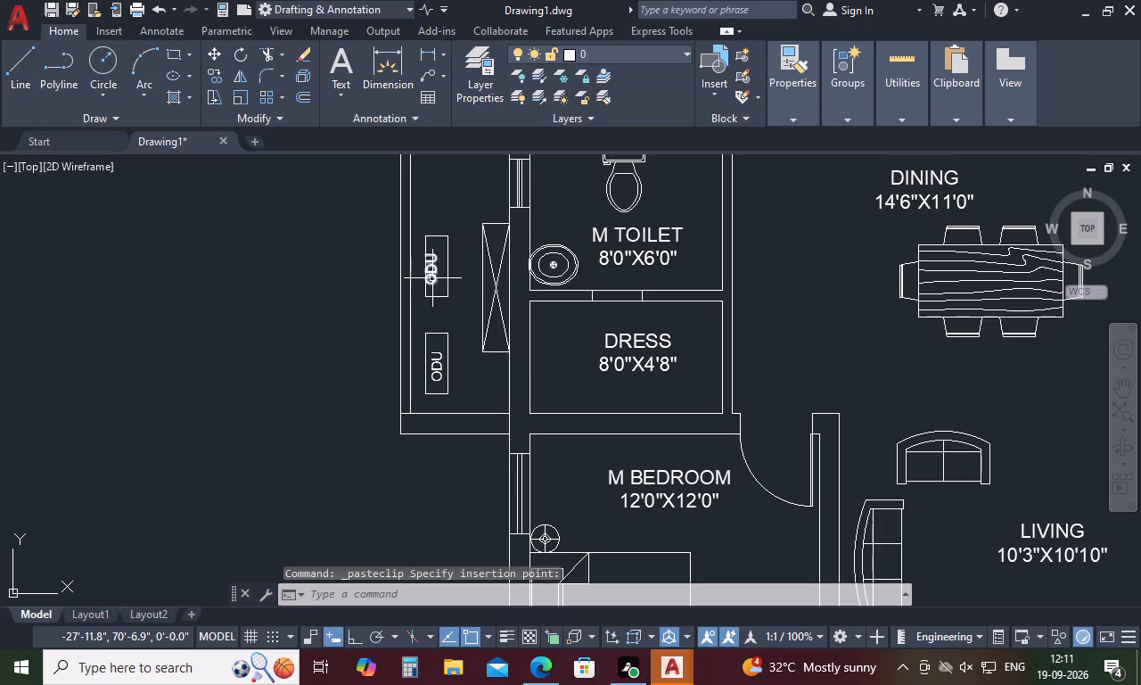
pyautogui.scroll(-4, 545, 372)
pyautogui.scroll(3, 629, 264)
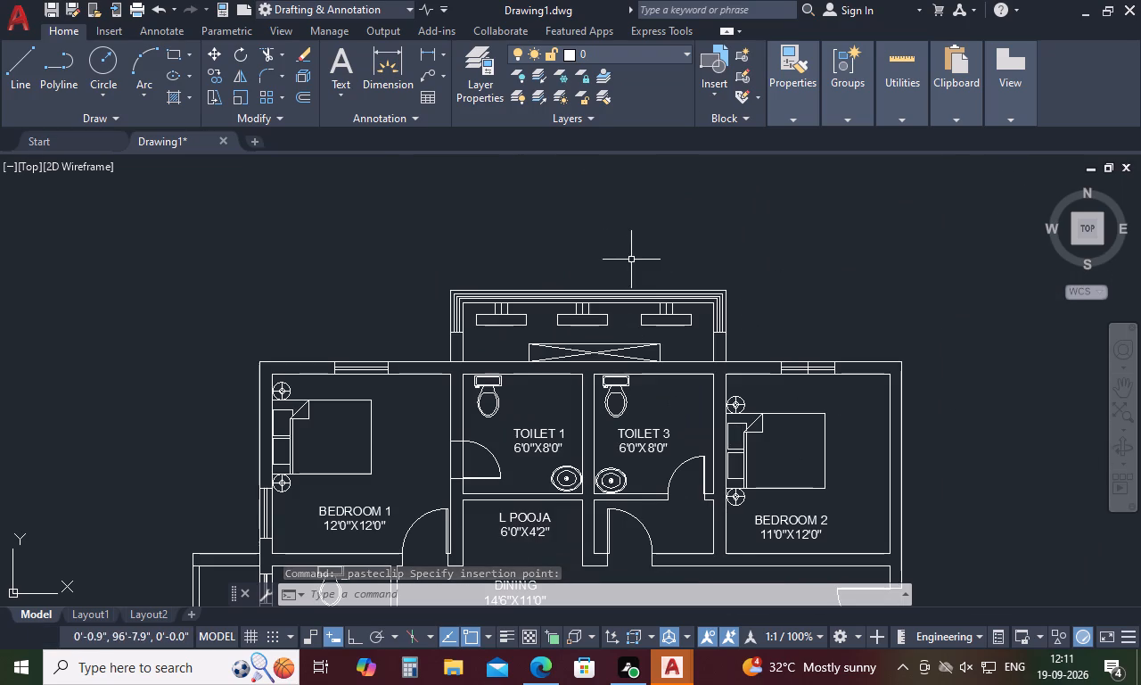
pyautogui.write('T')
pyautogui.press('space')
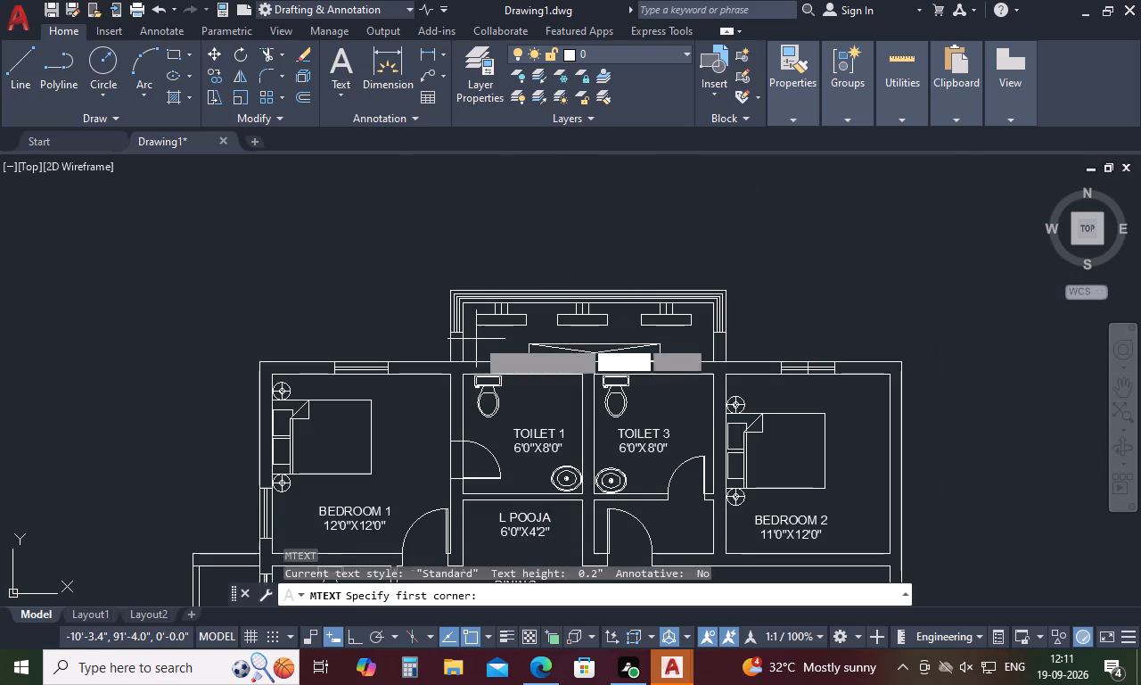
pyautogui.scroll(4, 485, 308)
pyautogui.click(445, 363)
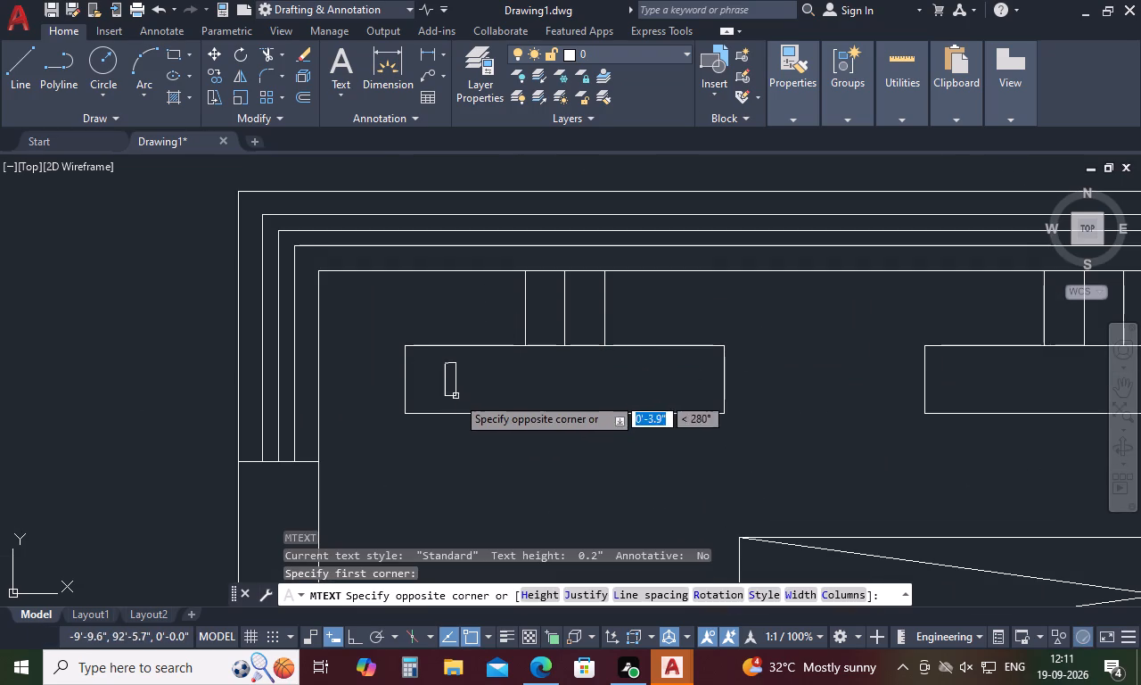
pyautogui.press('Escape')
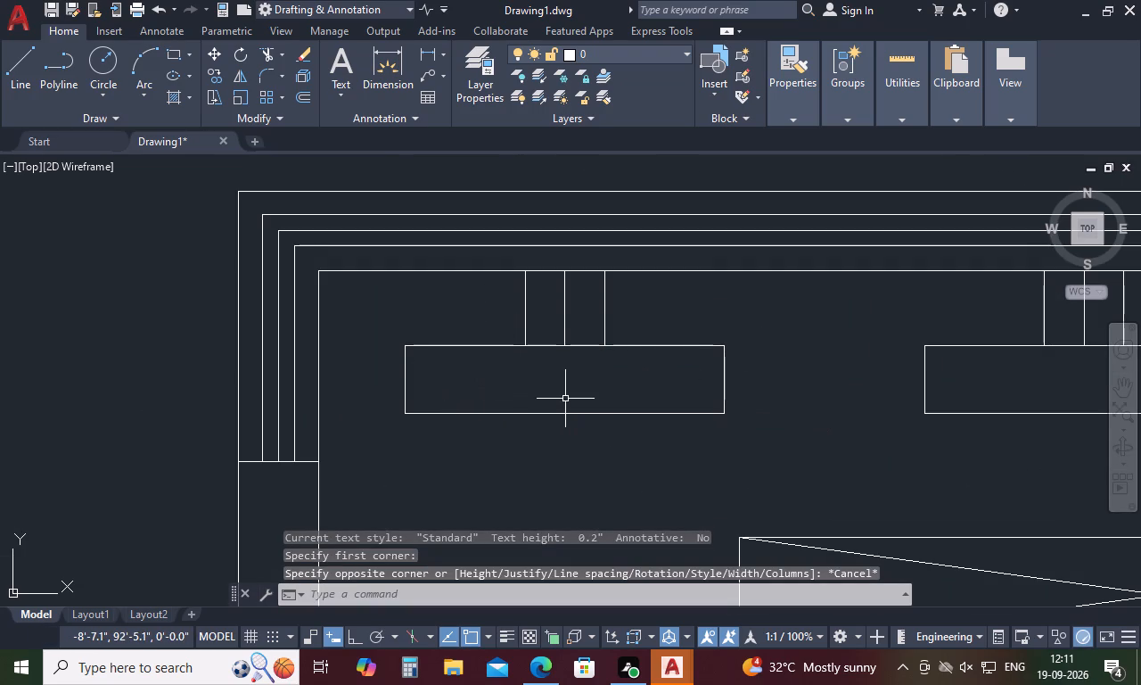
# Paste the ODU label at the westernmost small rectangle in the shaft north of Toilet 1.
pyautogui.hotkey('ctrl', 'v')
pyautogui.click(501, 415)
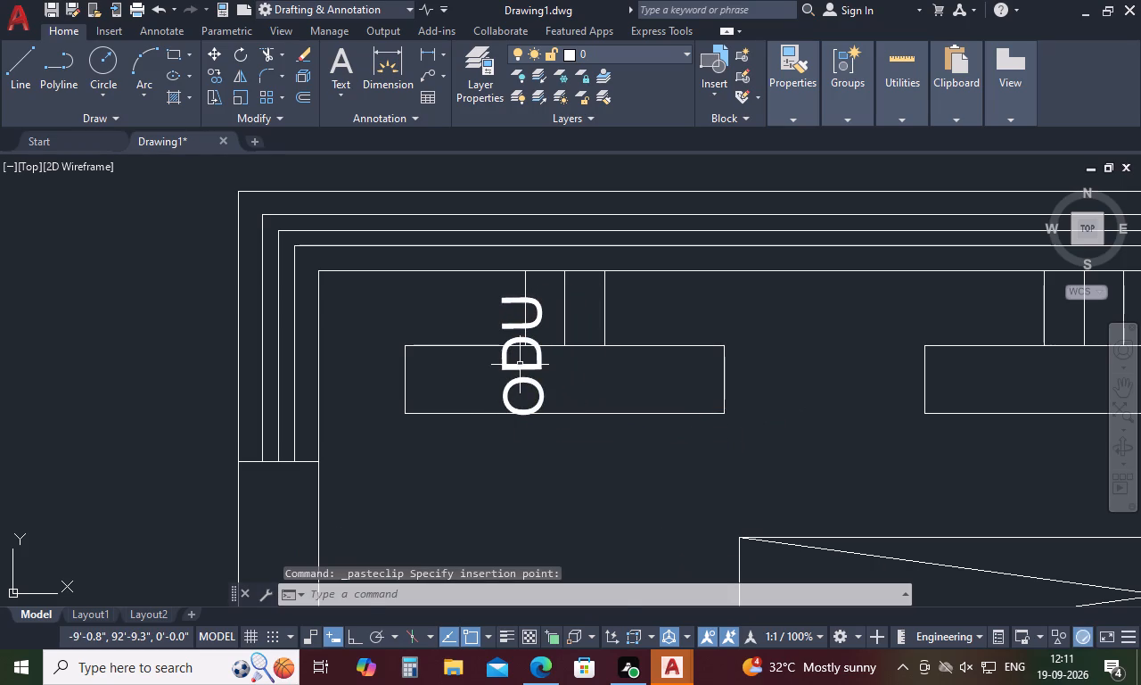
# Rotate the pasted ODU label at the westernmost north-shaft rectangle so it reads roughly horizontally.
pyautogui.click(520, 365)
pyautogui.click(529, 367)
pyautogui.click(534, 366)
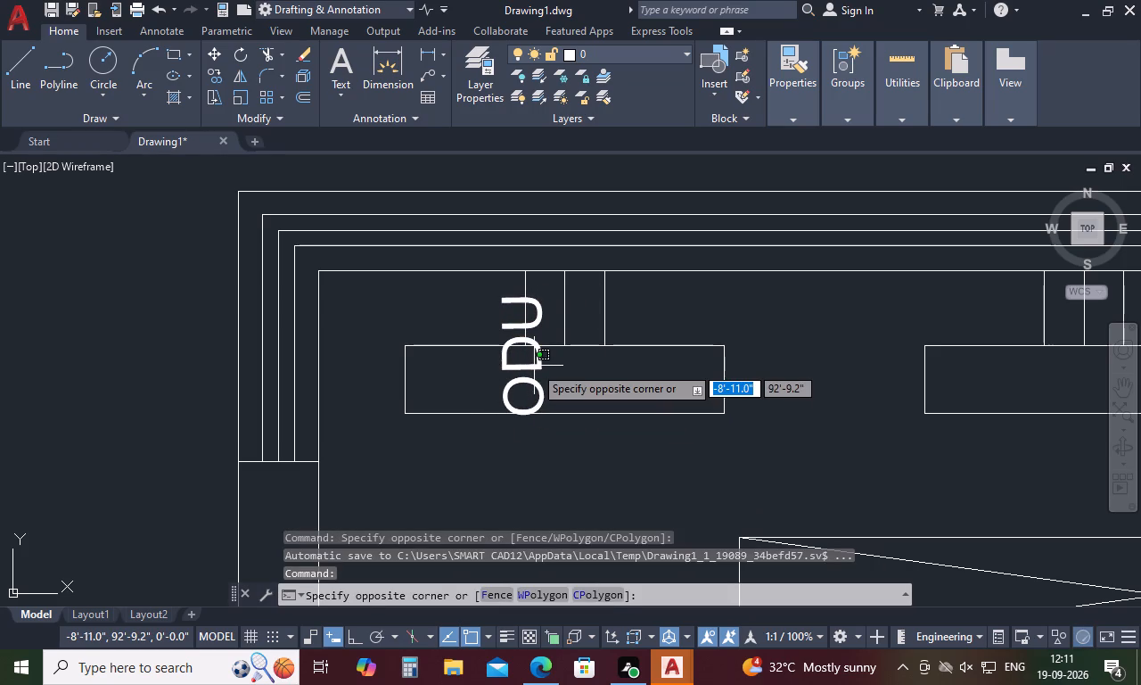
pyautogui.click(533, 375)
pyautogui.rightClick(533, 375)
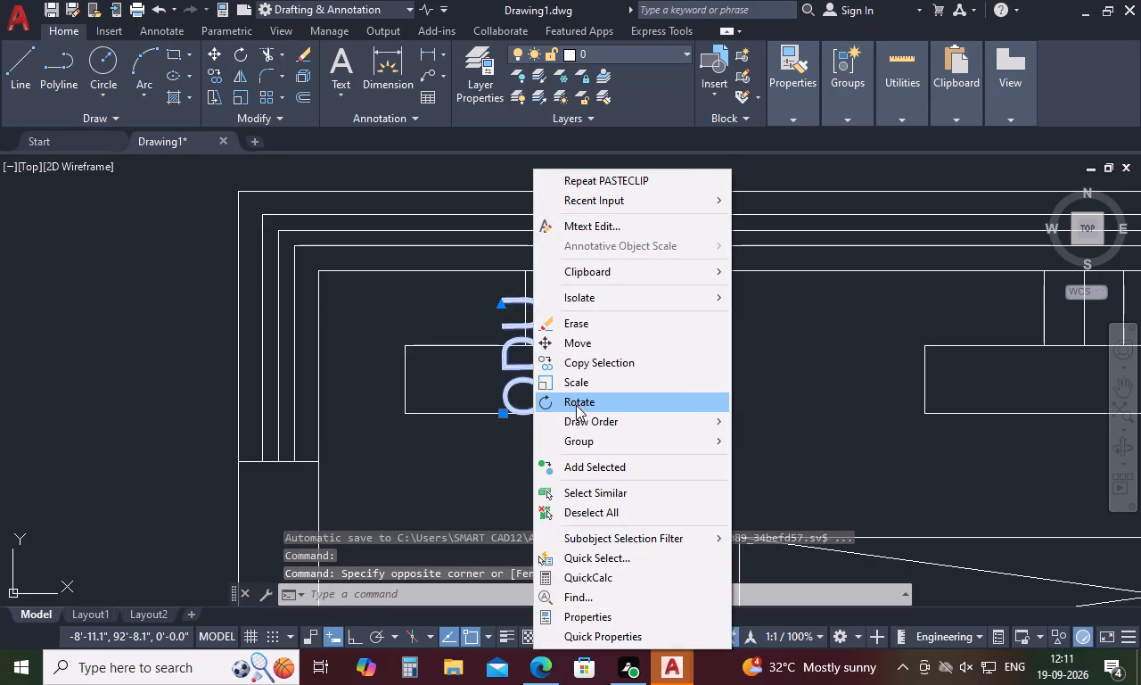
pyautogui.click(576, 405)
pyautogui.click(541, 366)
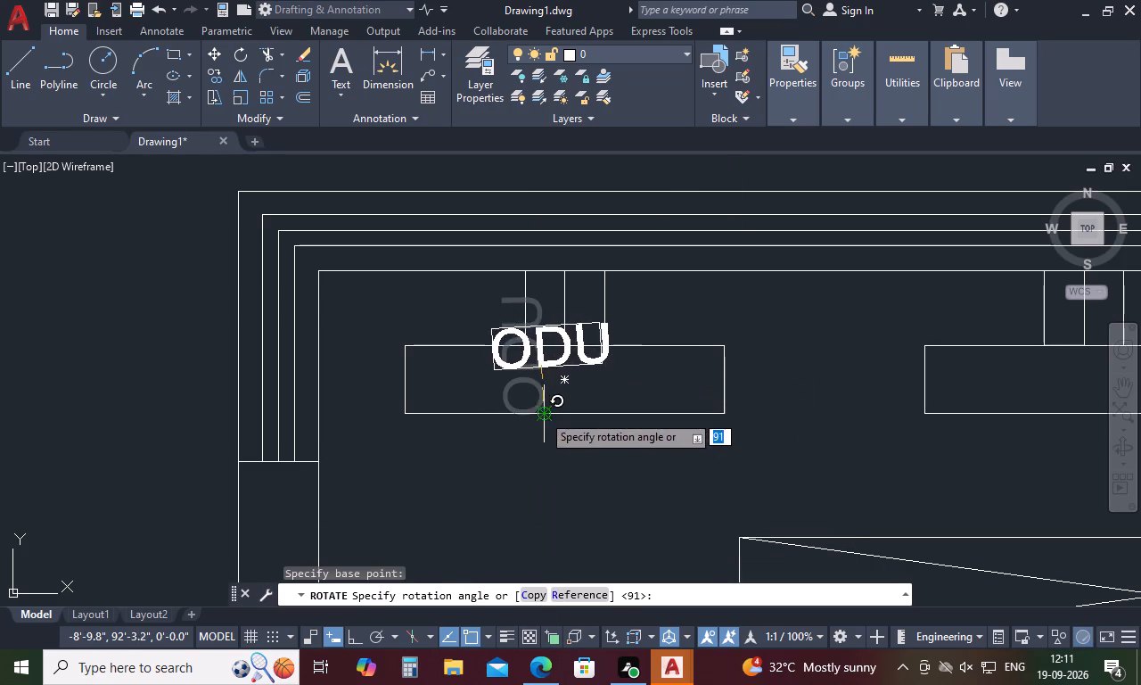
pyautogui.click(540, 450)
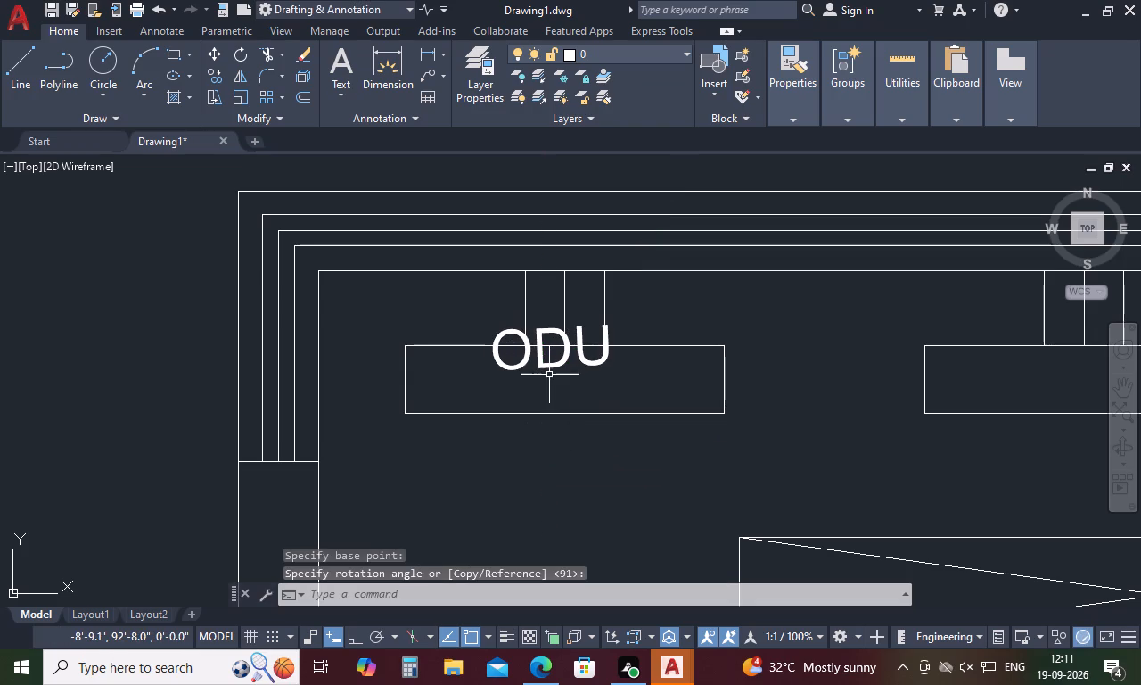
# Move the horizontal ODU label inside the westernmost small rectangle of the north shaft.
pyautogui.click(556, 365)
pyautogui.rightClick(556, 365)
pyautogui.click(592, 348)
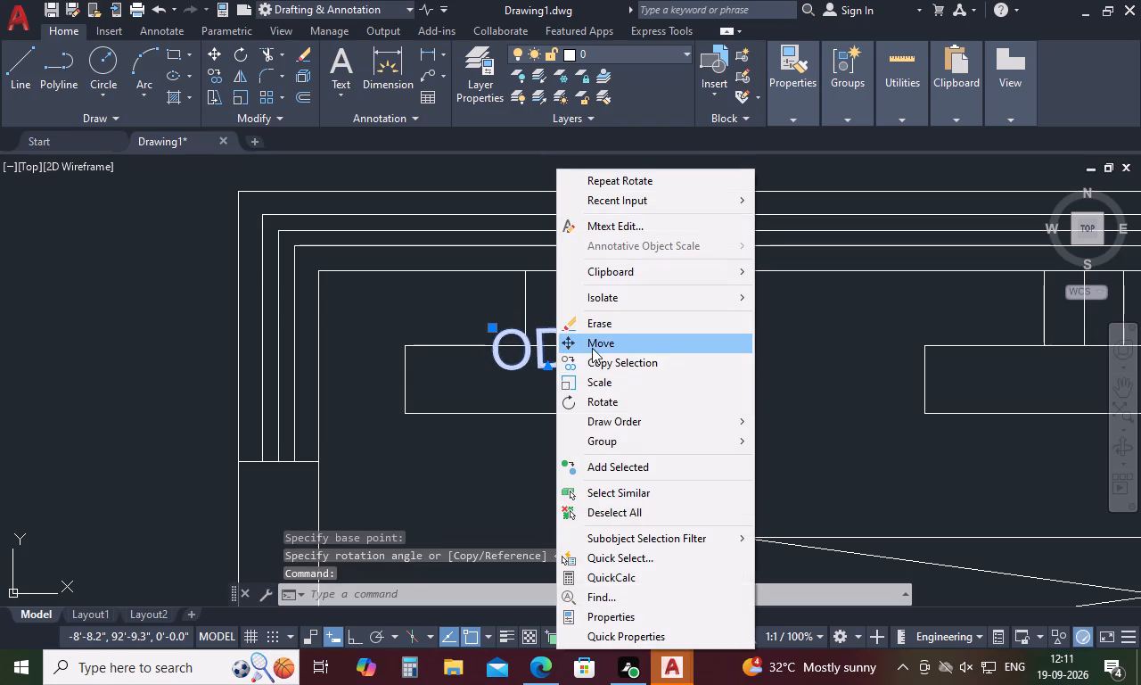
pyautogui.click(562, 368)
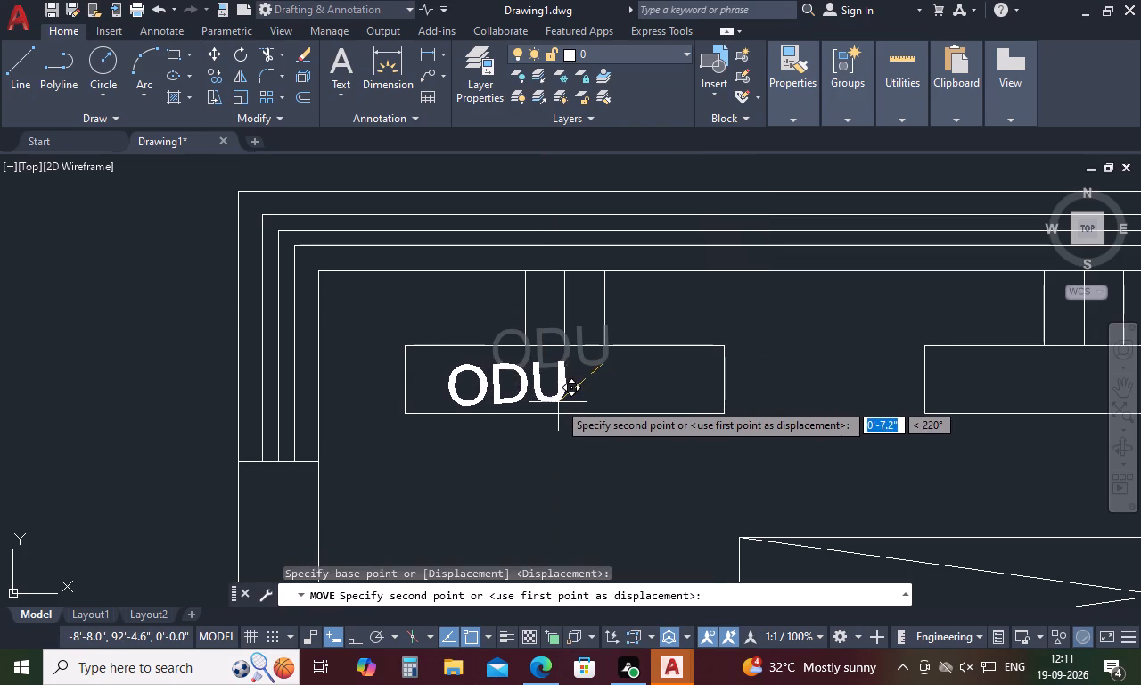
pyautogui.click(559, 401)
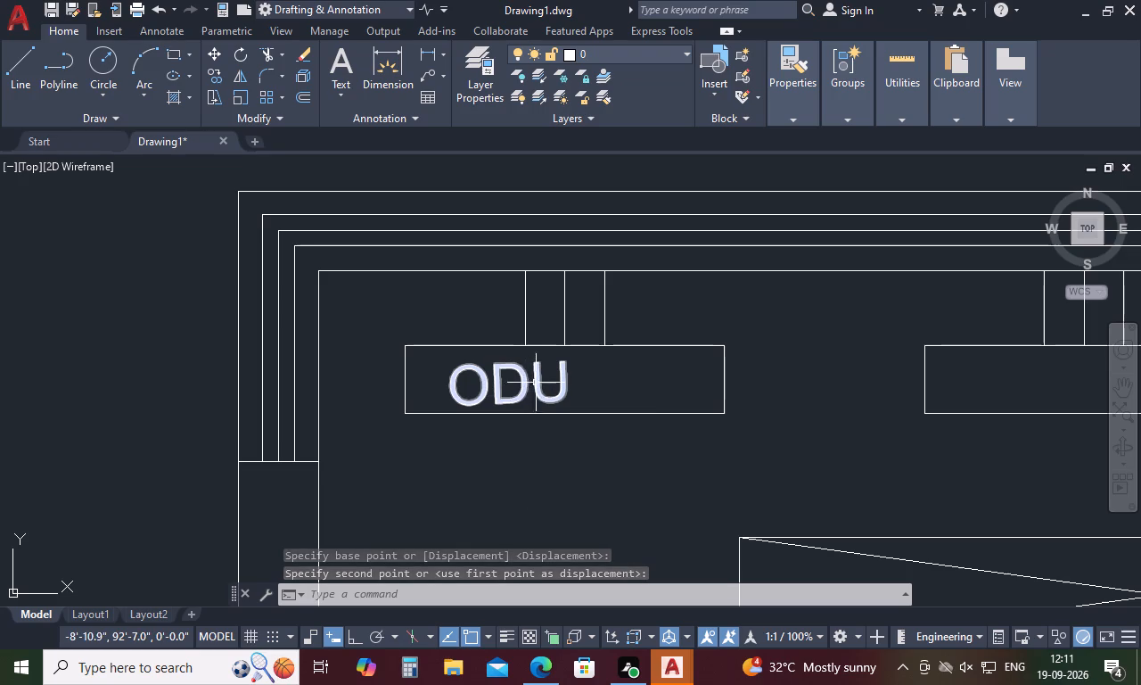
# Copy the horizontal ODU label into the middle and eastern small rectangles of the north shaft.
pyautogui.click(557, 398)
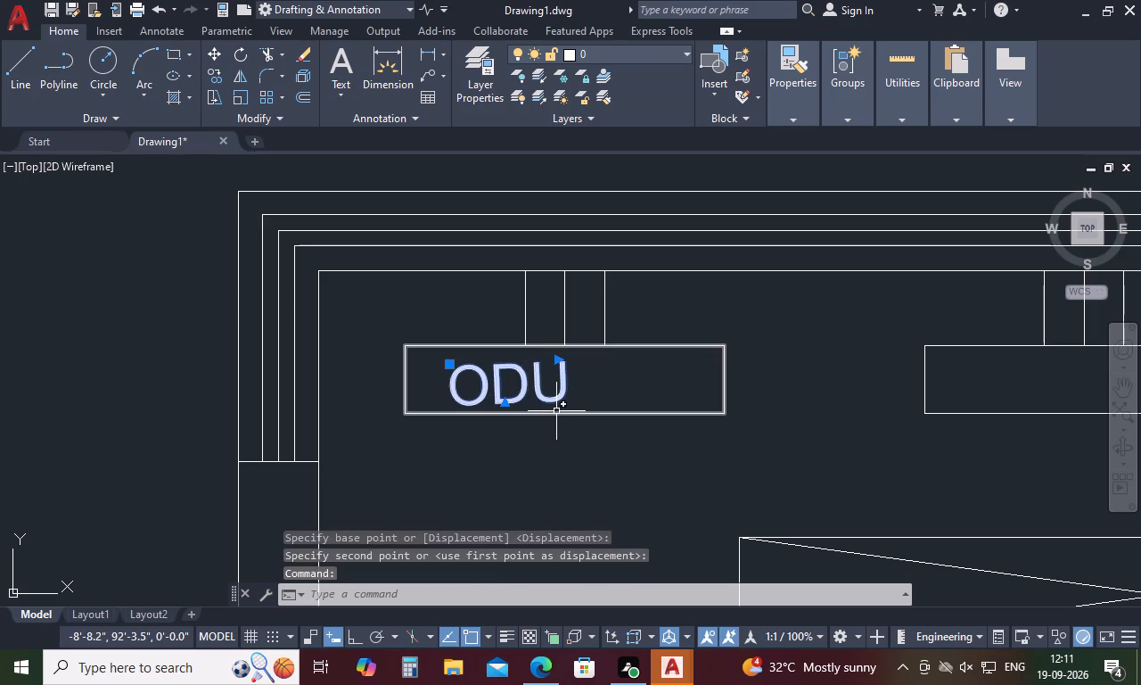
pyautogui.hotkey('ctrl', 'c')
pyautogui.hotkey('ctrl', 'v')
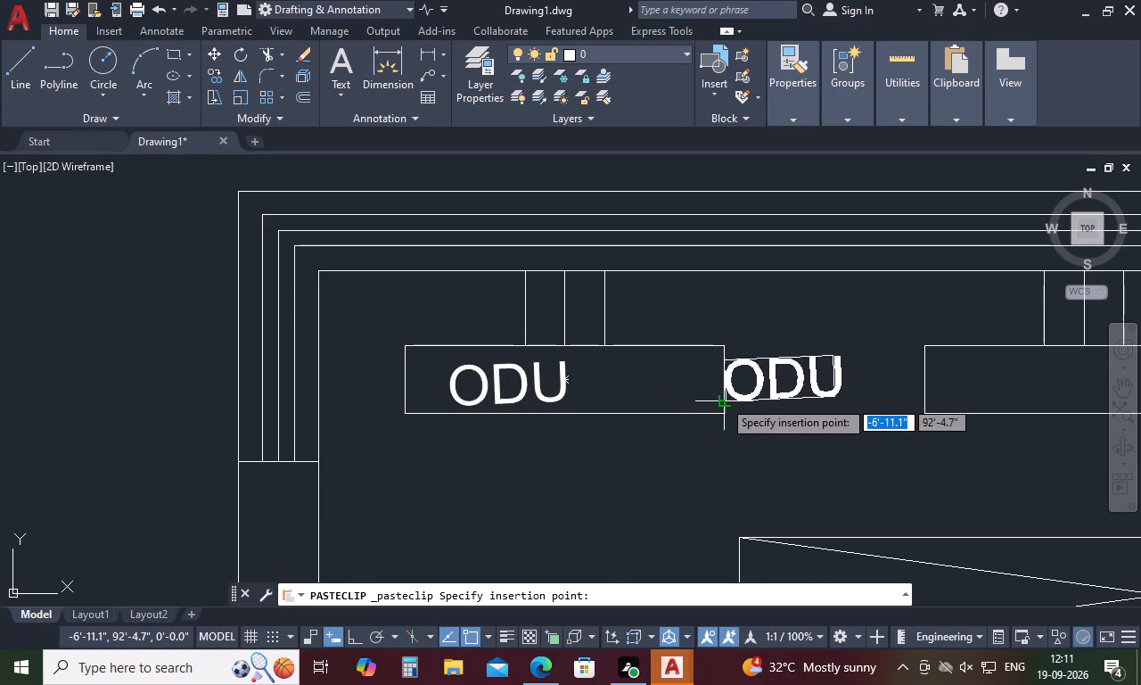
pyautogui.scroll(-3, 723, 400)
pyautogui.click(794, 400)
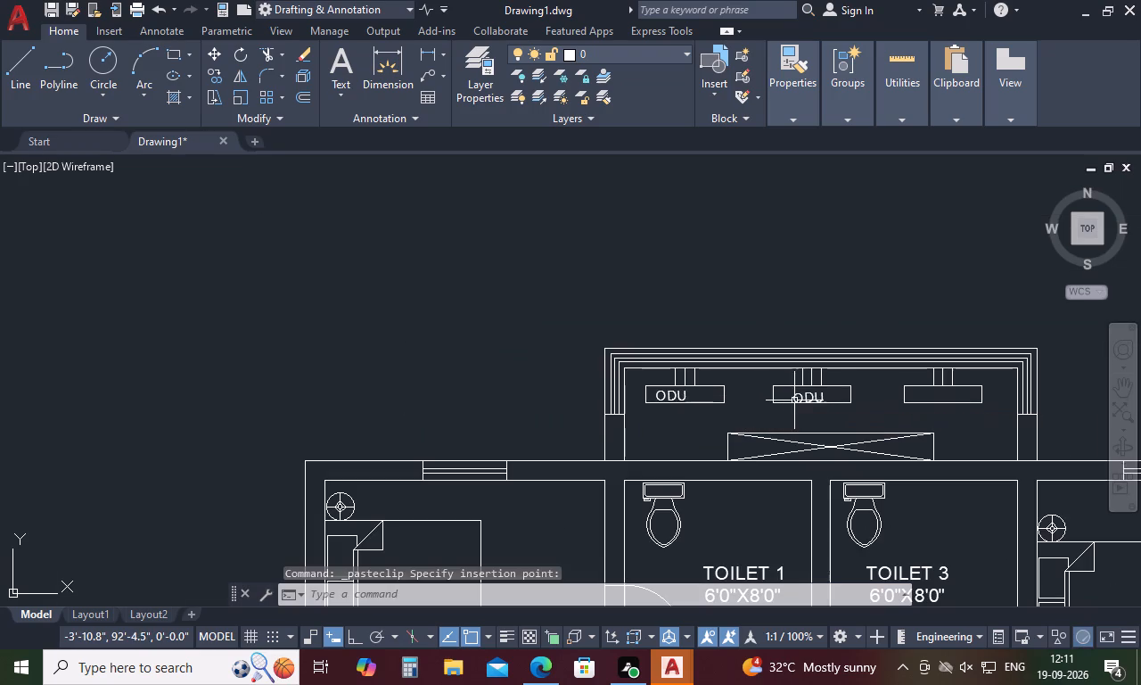
pyautogui.hotkey('ctrl', 'v')
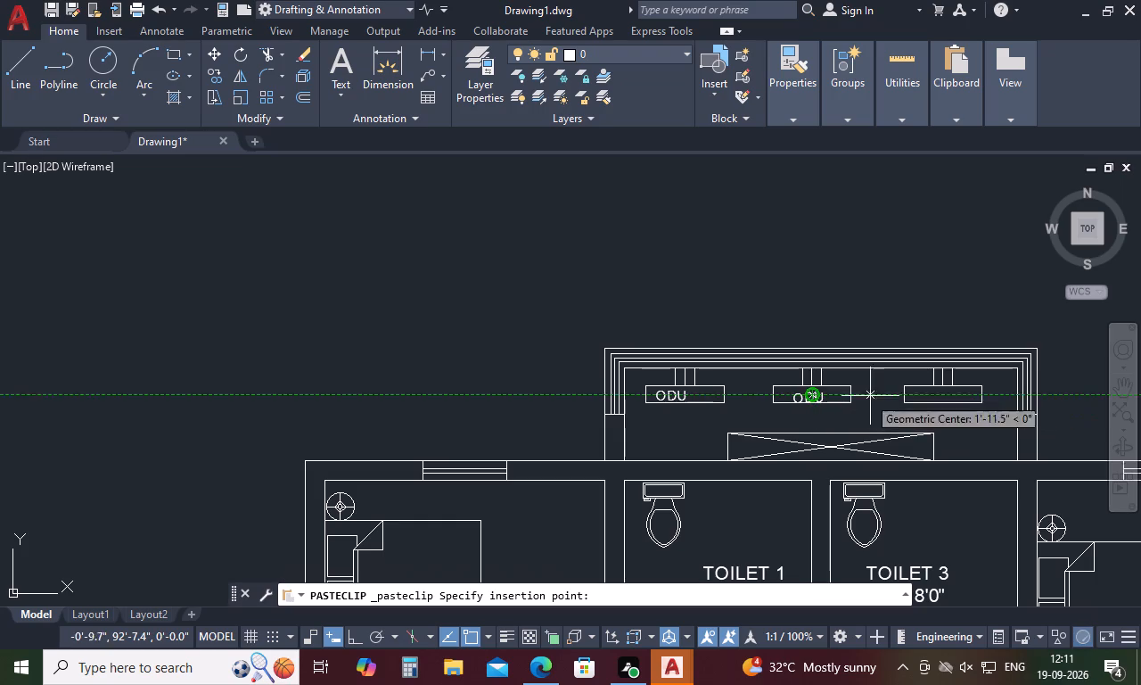
pyautogui.click(923, 400)
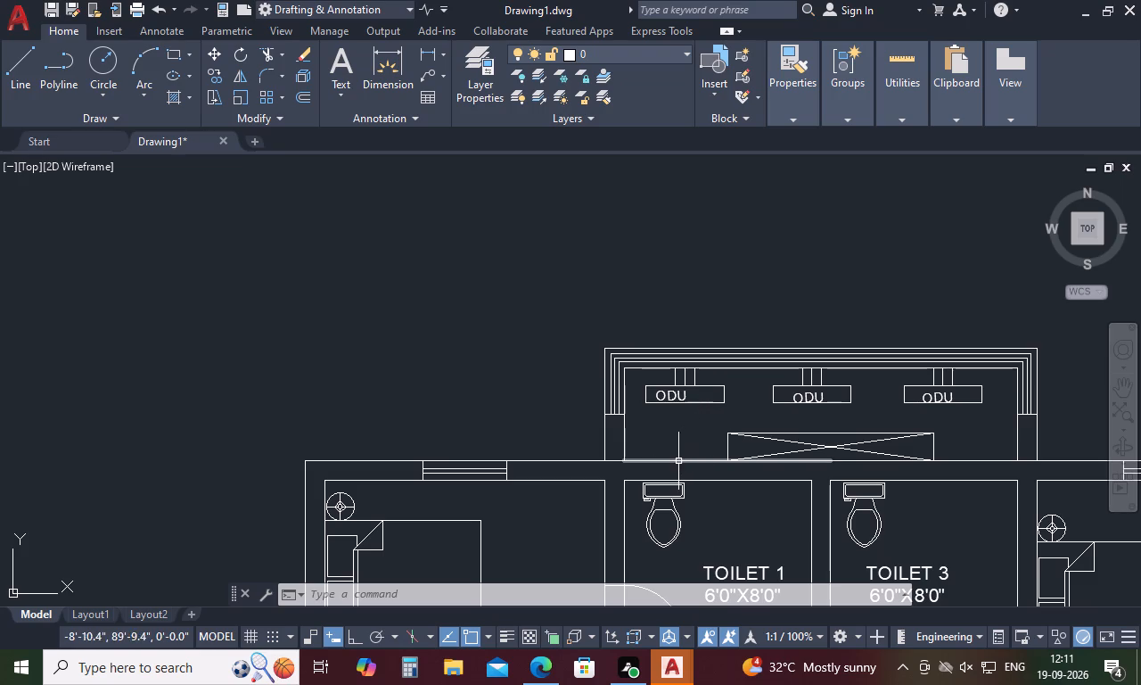
# Hatch the walls around the M toilet, dress and M bedroom and the west balcony wall pieces with SOLID in colour 99,100,102.
pyautogui.scroll(-4, 615, 347)
pyautogui.scroll(2, 718, 527)
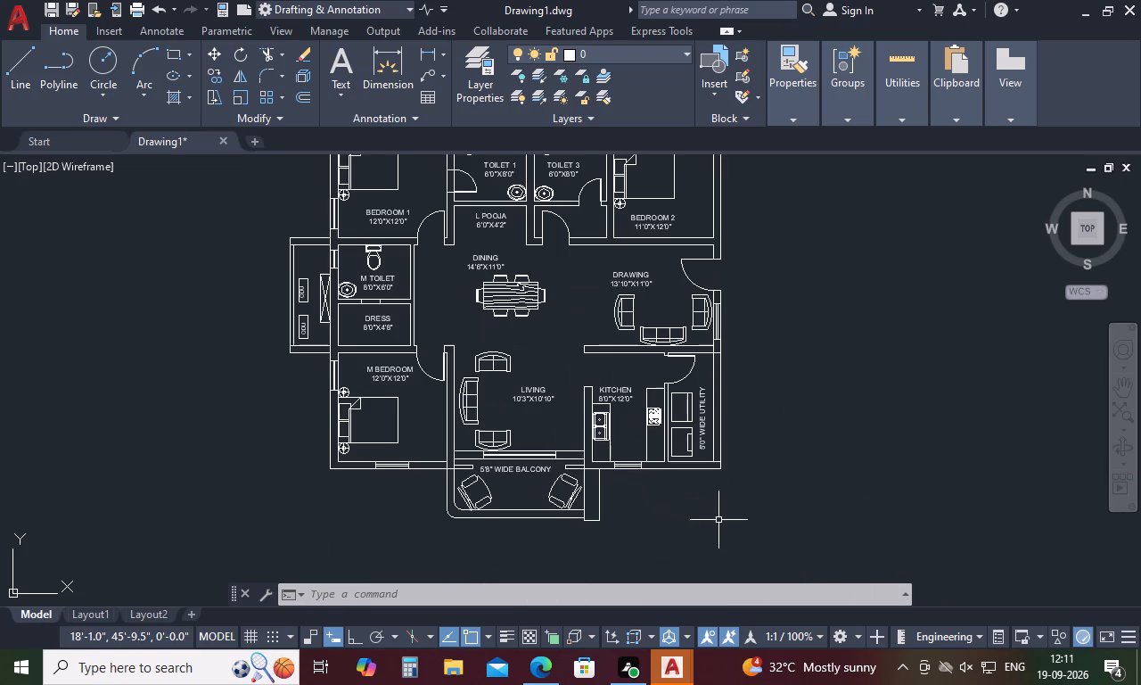
pyautogui.press('h')
pyautogui.press('space')
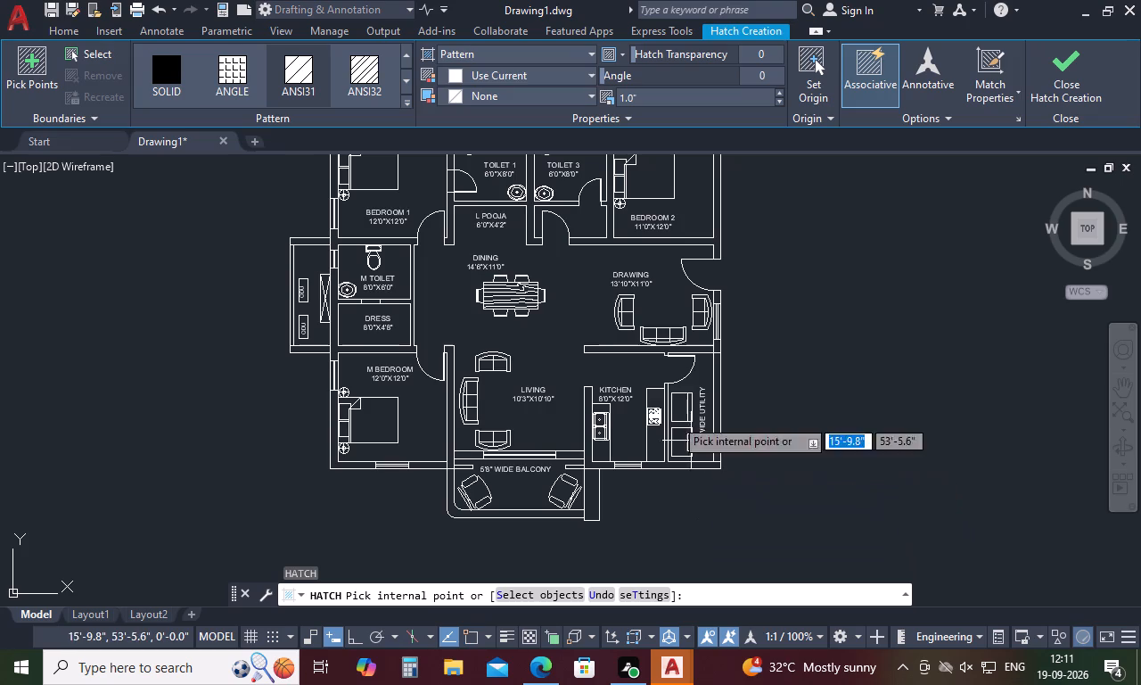
pyautogui.click(169, 76)
pyautogui.click(593, 78)
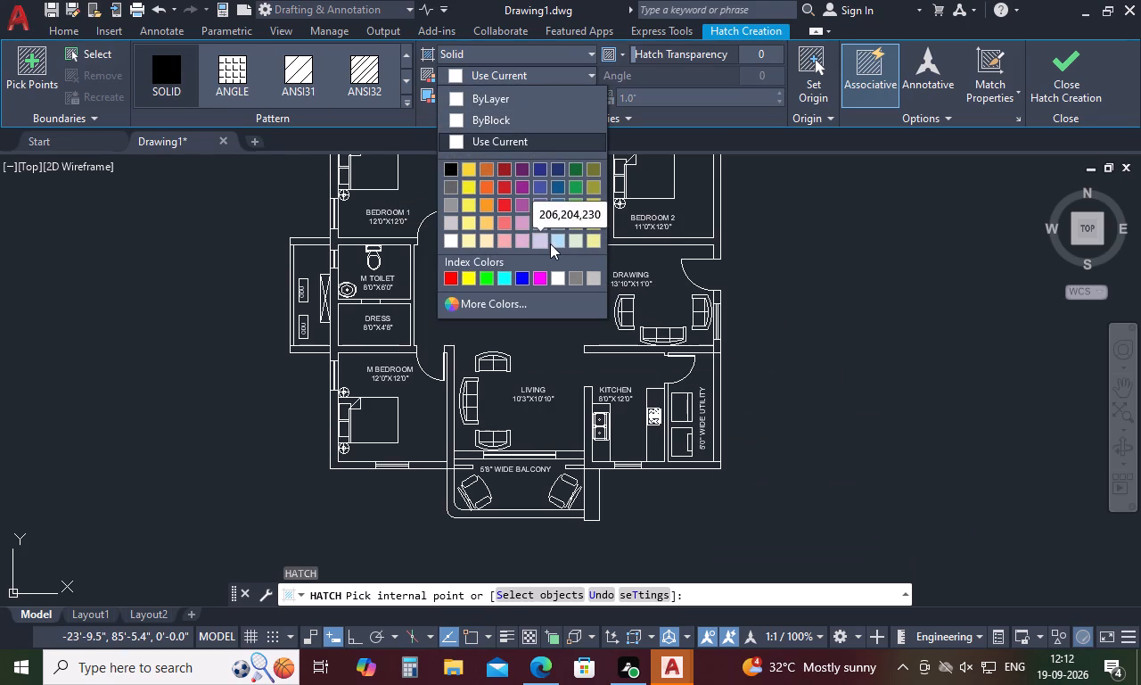
pyautogui.click(453, 182)
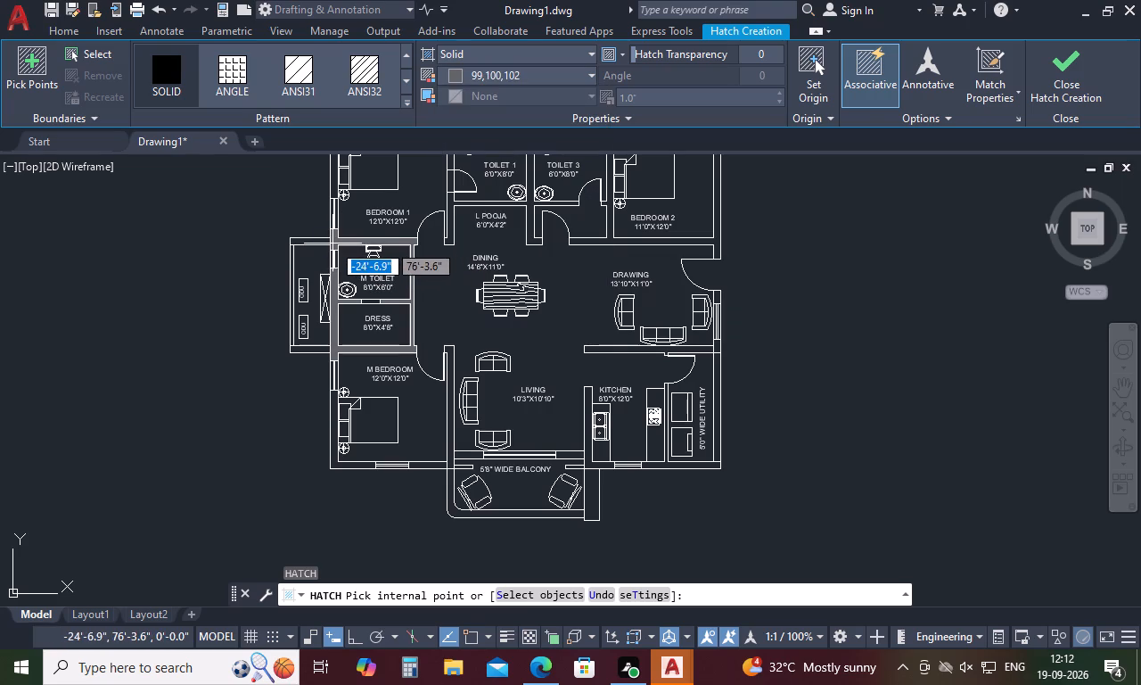
pyautogui.click(332, 243)
pyautogui.click(333, 415)
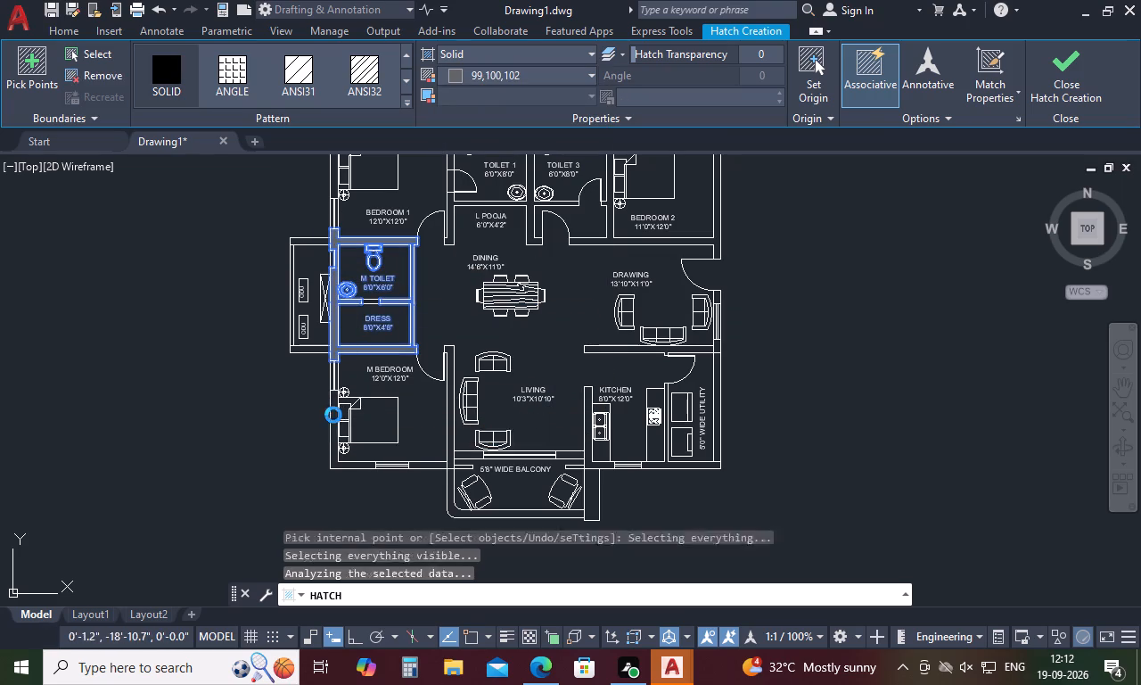
pyautogui.click(449, 462)
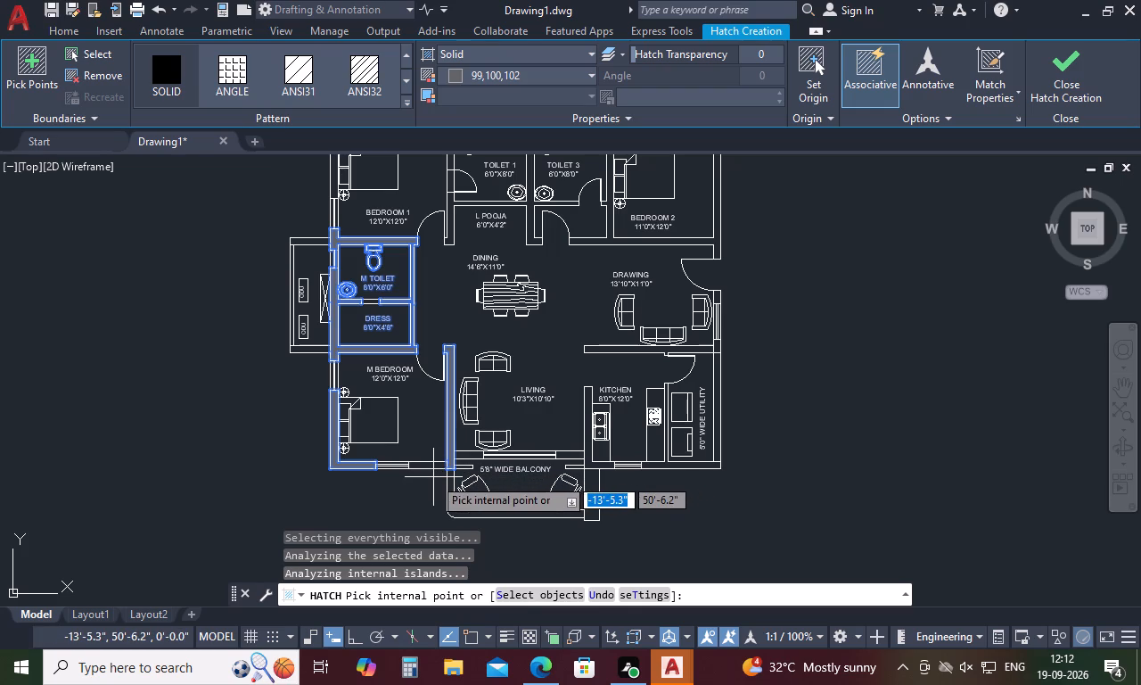
pyautogui.scroll(3, 432, 476)
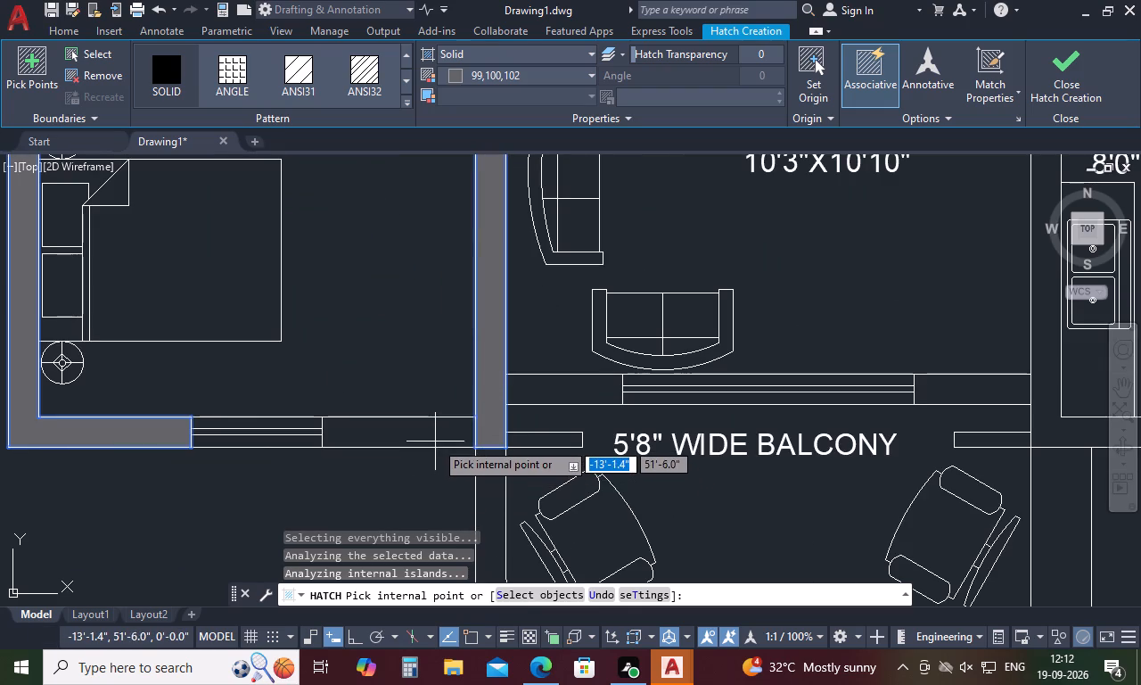
pyautogui.click(437, 434)
pyautogui.click(525, 441)
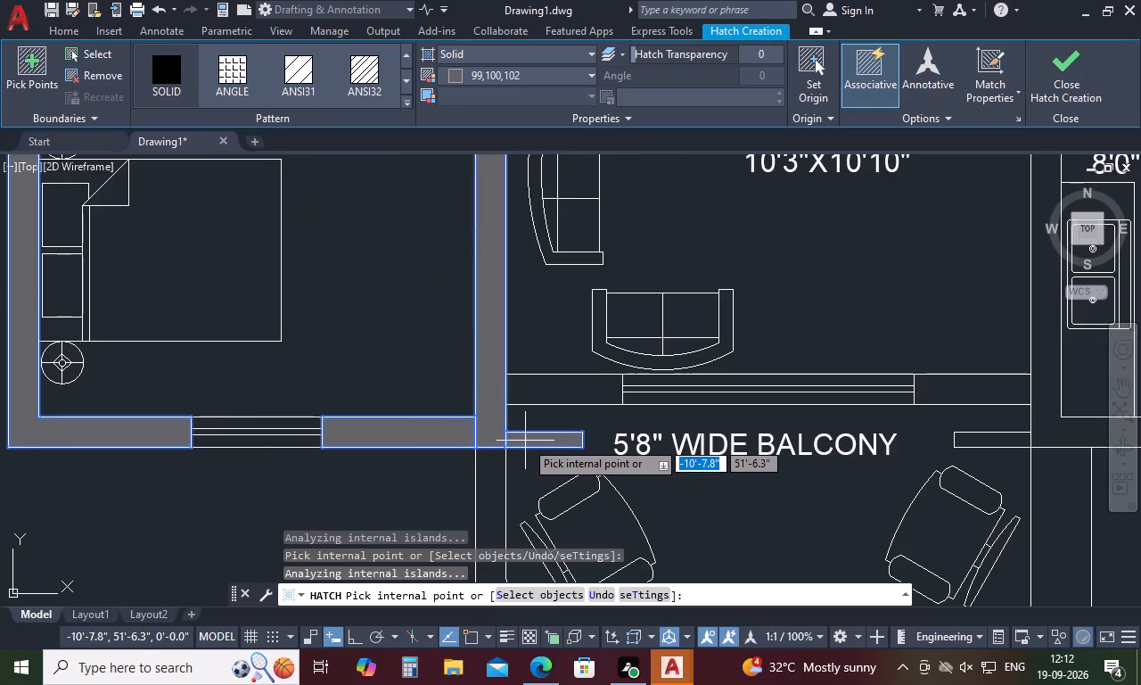
pyautogui.click(538, 400)
# Hatch the kitchen's west wall, the living room and balcony's eastern wall pieces, and the kitchen and utility south wall.
pyautogui.scroll(-3, 538, 400)
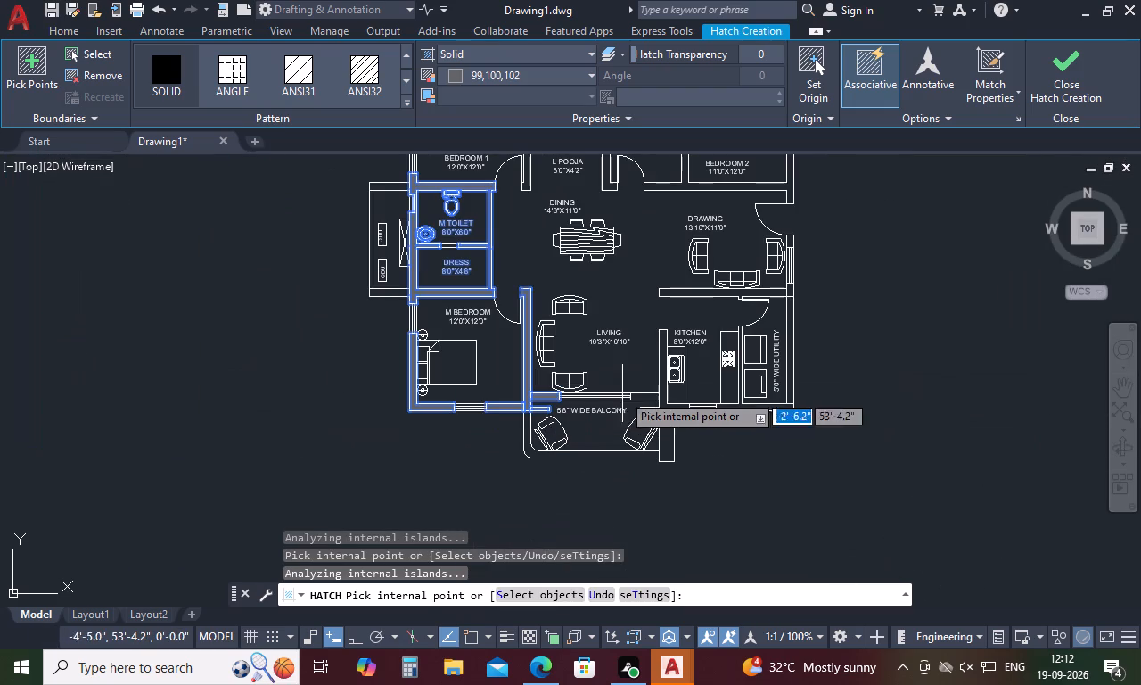
pyautogui.scroll(3, 675, 389)
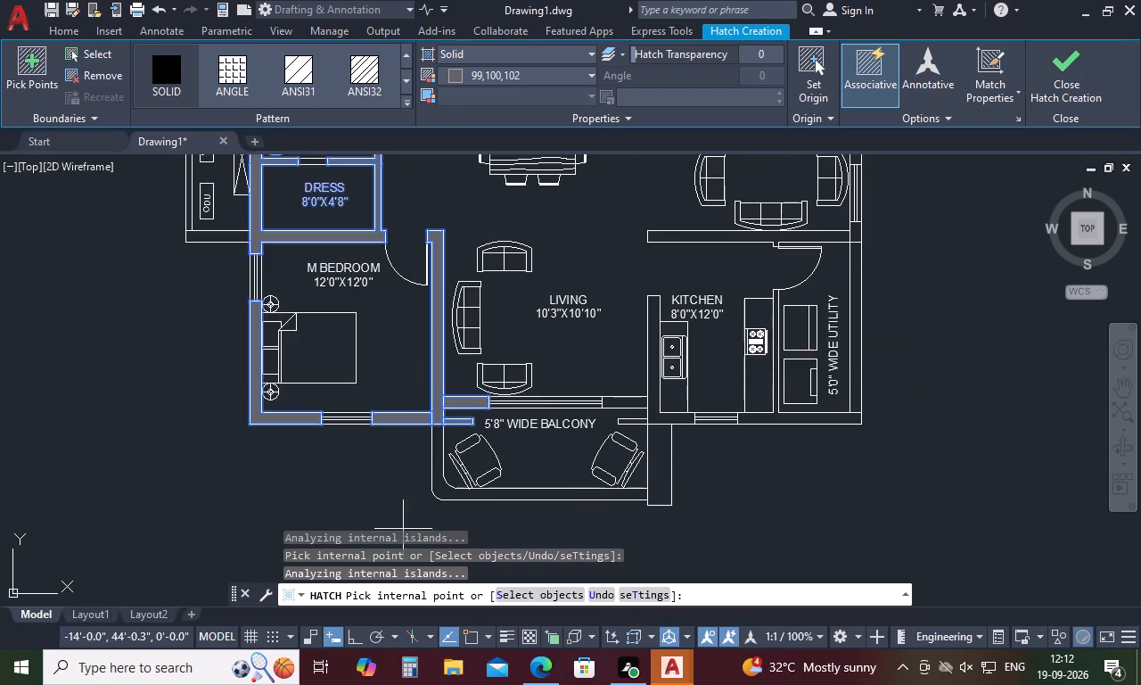
pyautogui.scroll(2, 642, 388)
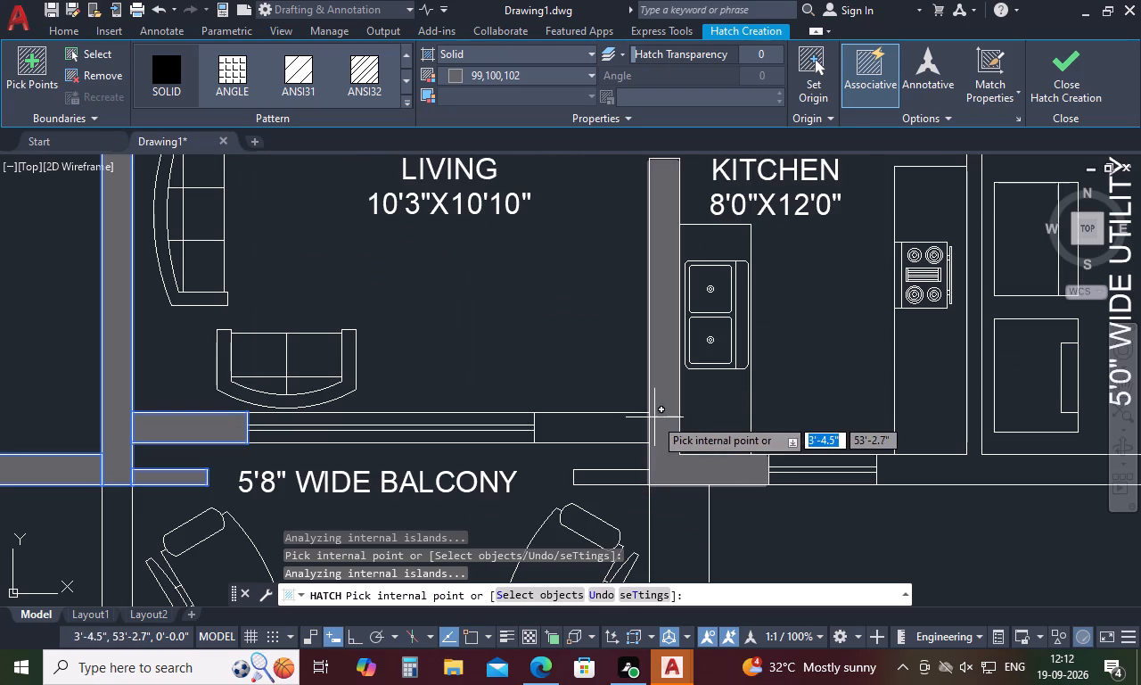
pyautogui.click(654, 417)
pyautogui.click(611, 433)
pyautogui.click(605, 479)
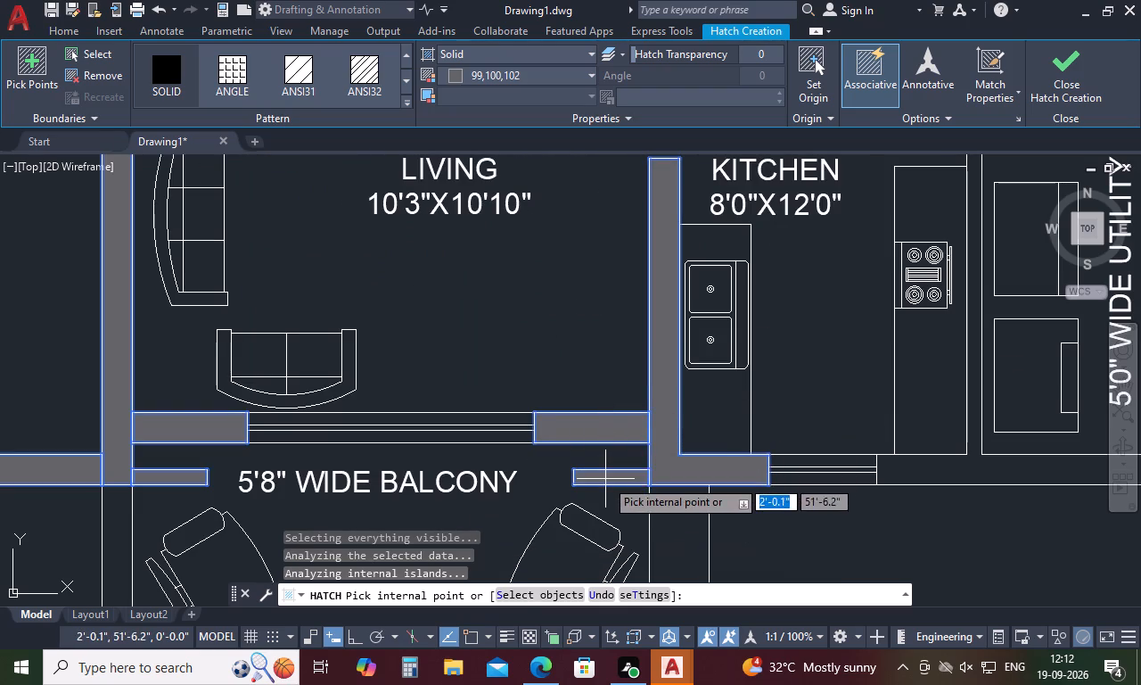
pyautogui.click(907, 477)
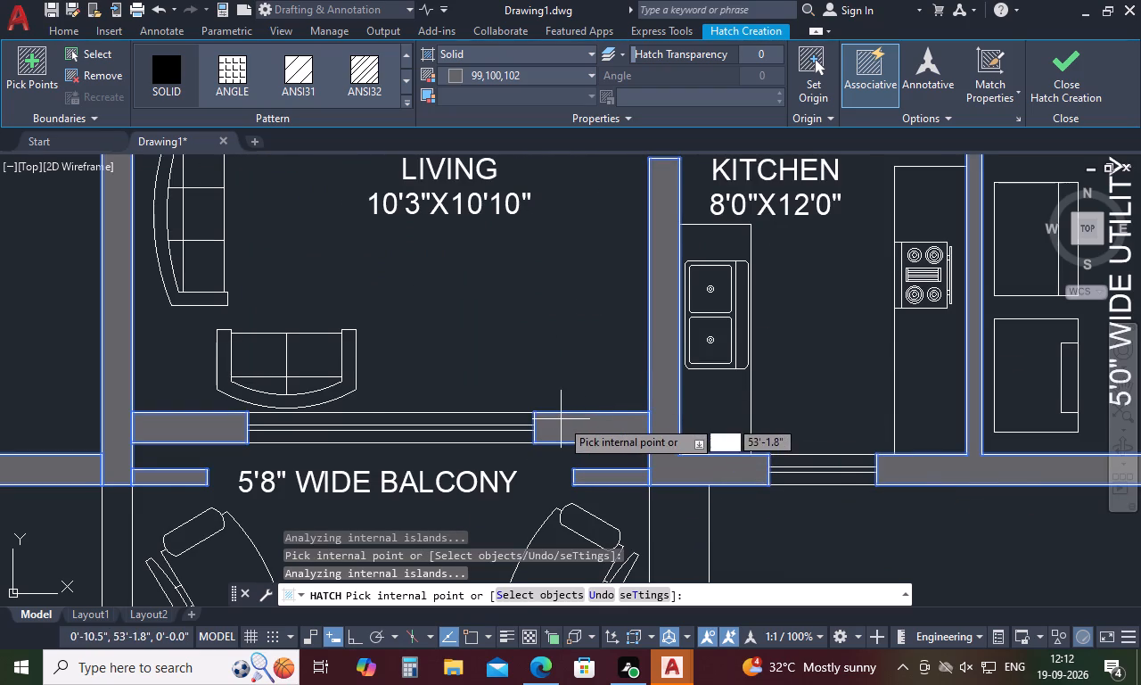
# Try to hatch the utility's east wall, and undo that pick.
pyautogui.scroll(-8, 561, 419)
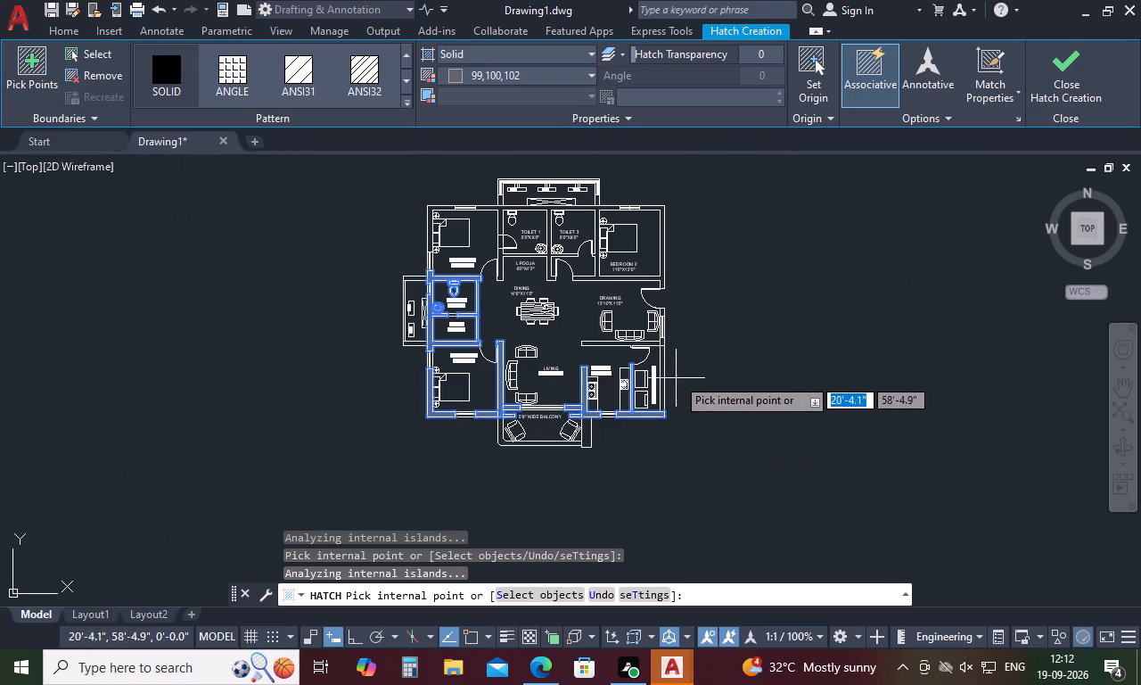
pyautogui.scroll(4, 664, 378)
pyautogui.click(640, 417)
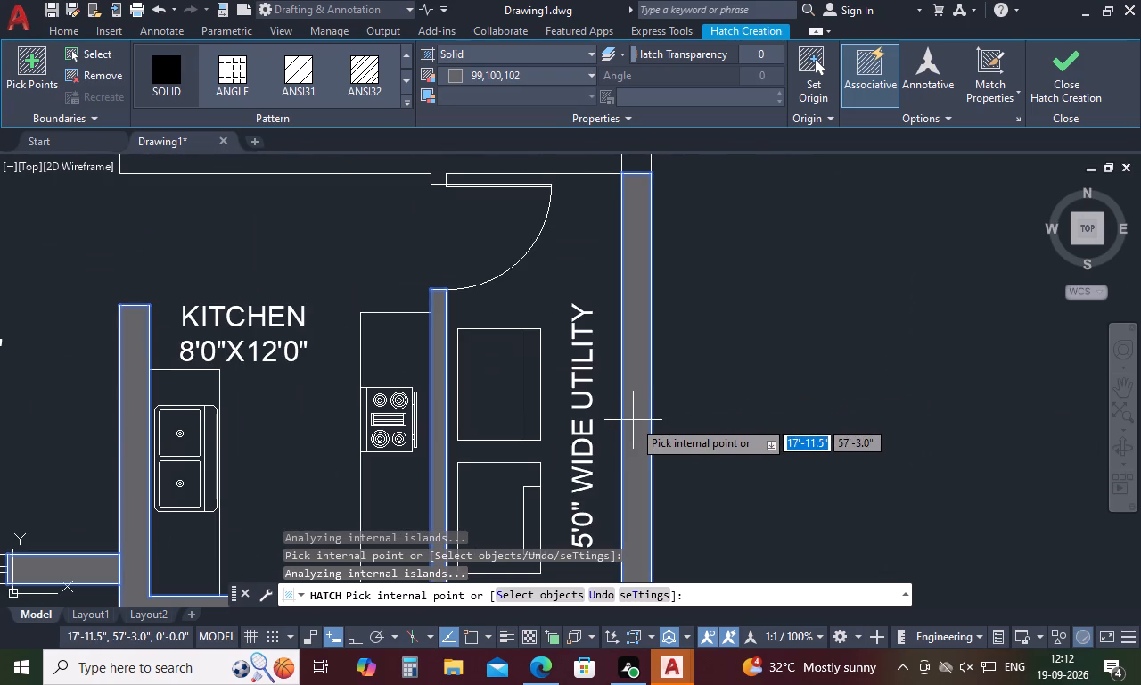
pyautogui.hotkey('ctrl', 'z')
# Hatch the wall between the drawing room and kitchen, plus the east wall pieces on both sides of the drawing room window.
pyautogui.scroll(-3, 648, 412)
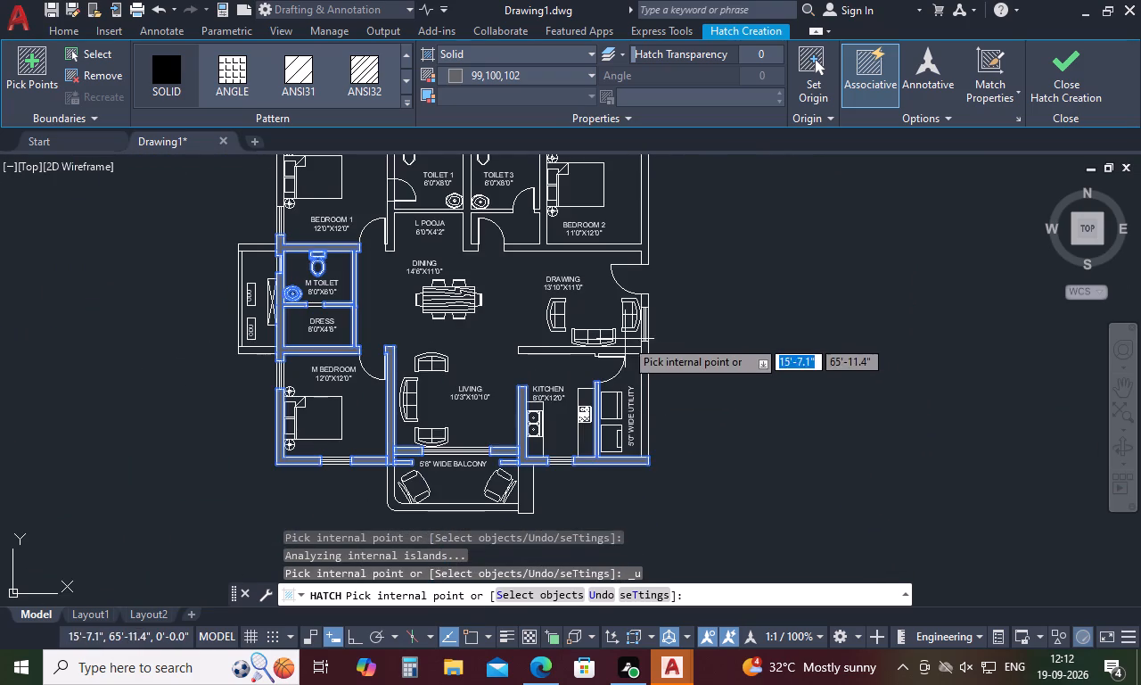
pyautogui.scroll(3, 625, 339)
pyautogui.click(652, 388)
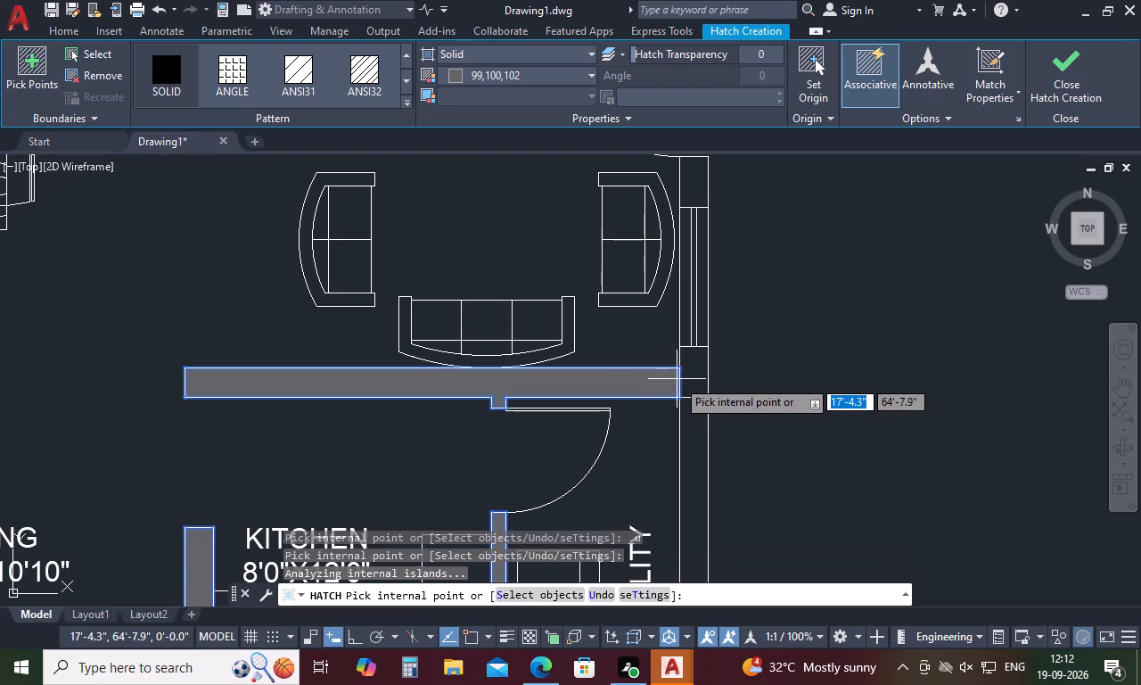
pyautogui.click(698, 377)
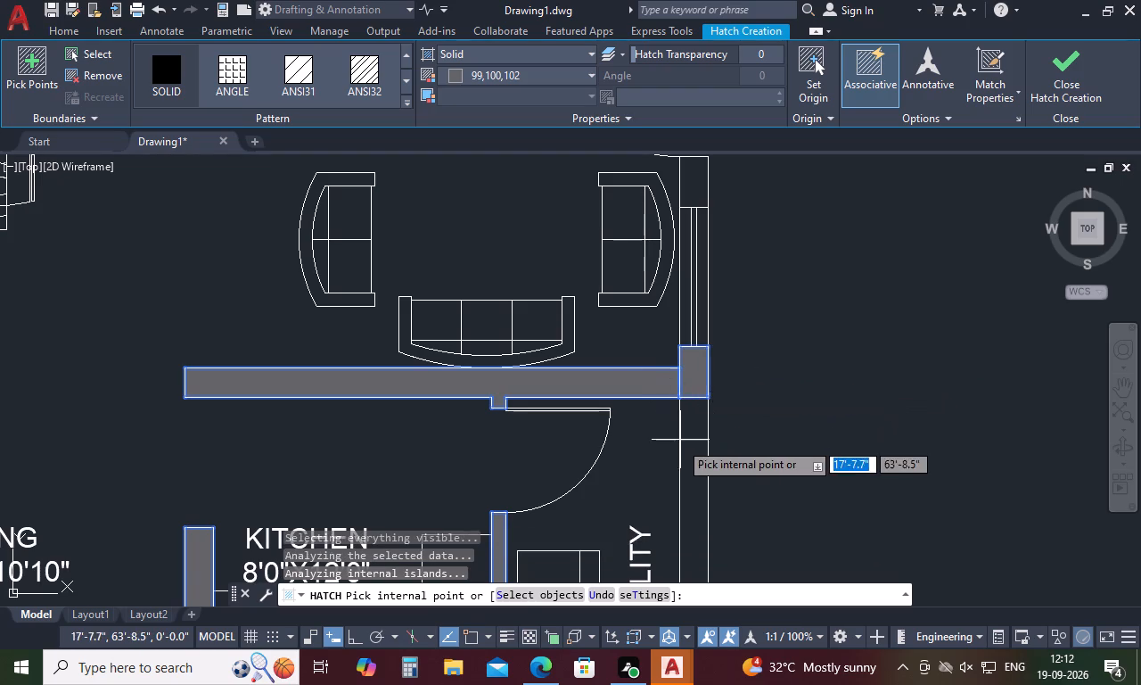
pyautogui.scroll(-3, 679, 442)
pyautogui.scroll(4, 683, 376)
pyautogui.click(663, 383)
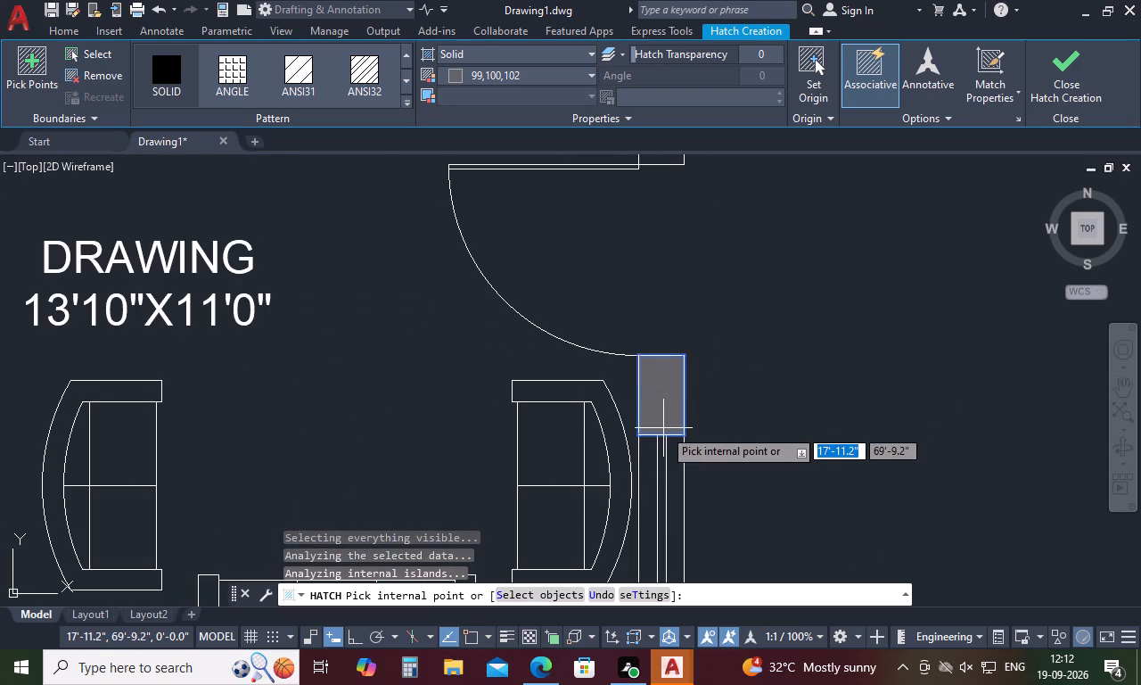
# Hatch the connected walls around bedroom 2, toilets 1 and 3 and L pooja, plus bedroom 1's northwest corner walls.
pyautogui.scroll(-4, 663, 428)
pyautogui.scroll(4, 659, 365)
pyautogui.click(667, 382)
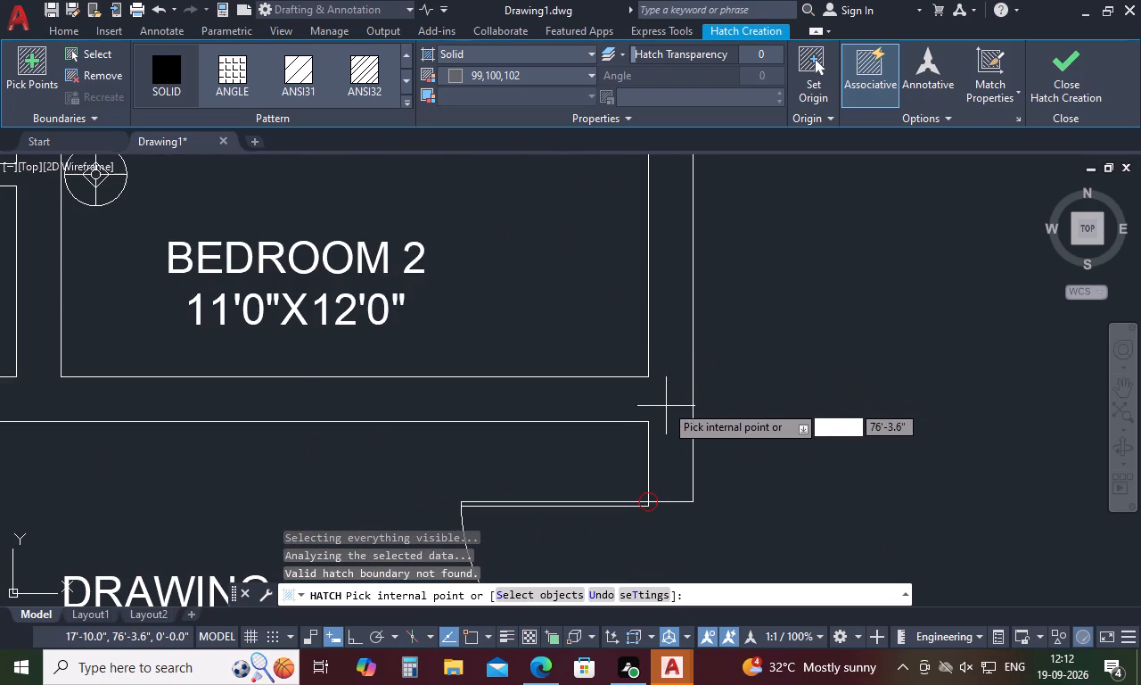
pyautogui.click(665, 404)
pyautogui.scroll(-2, 661, 390)
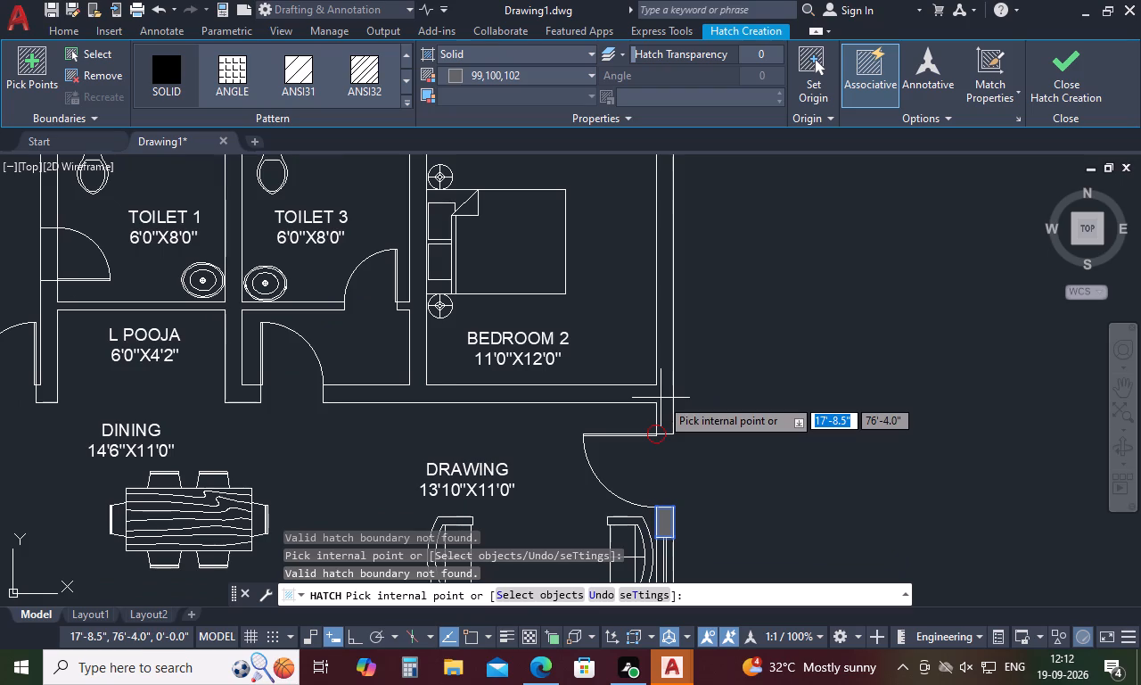
pyautogui.click(661, 398)
pyautogui.scroll(-3, 646, 418)
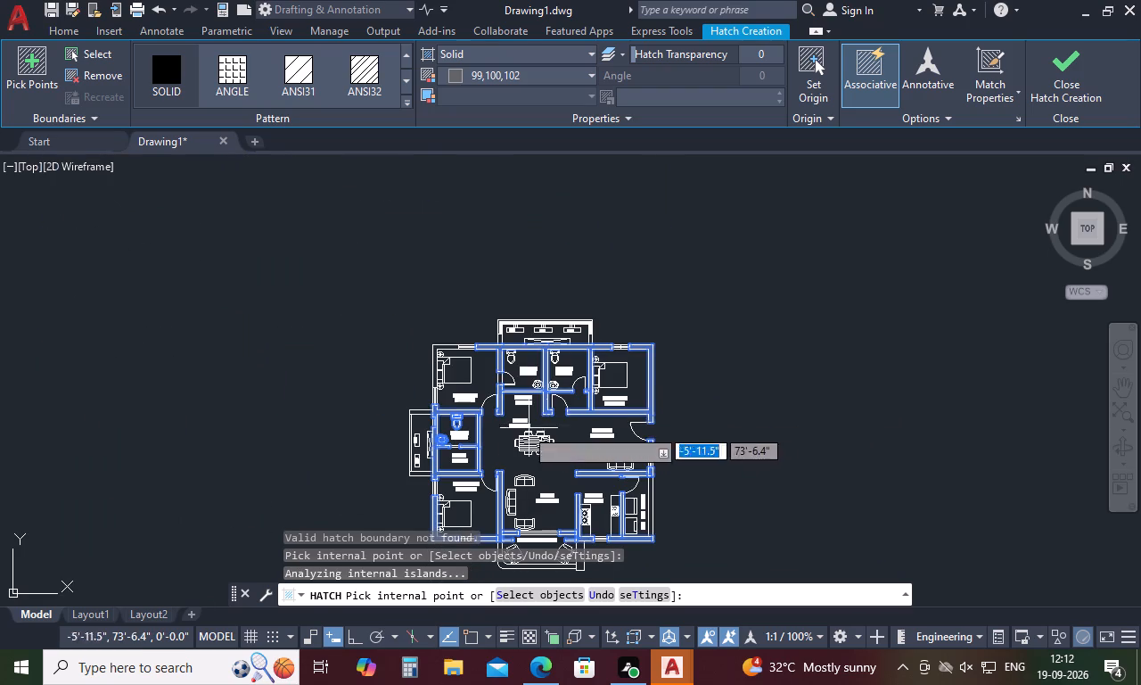
pyautogui.scroll(3, 441, 359)
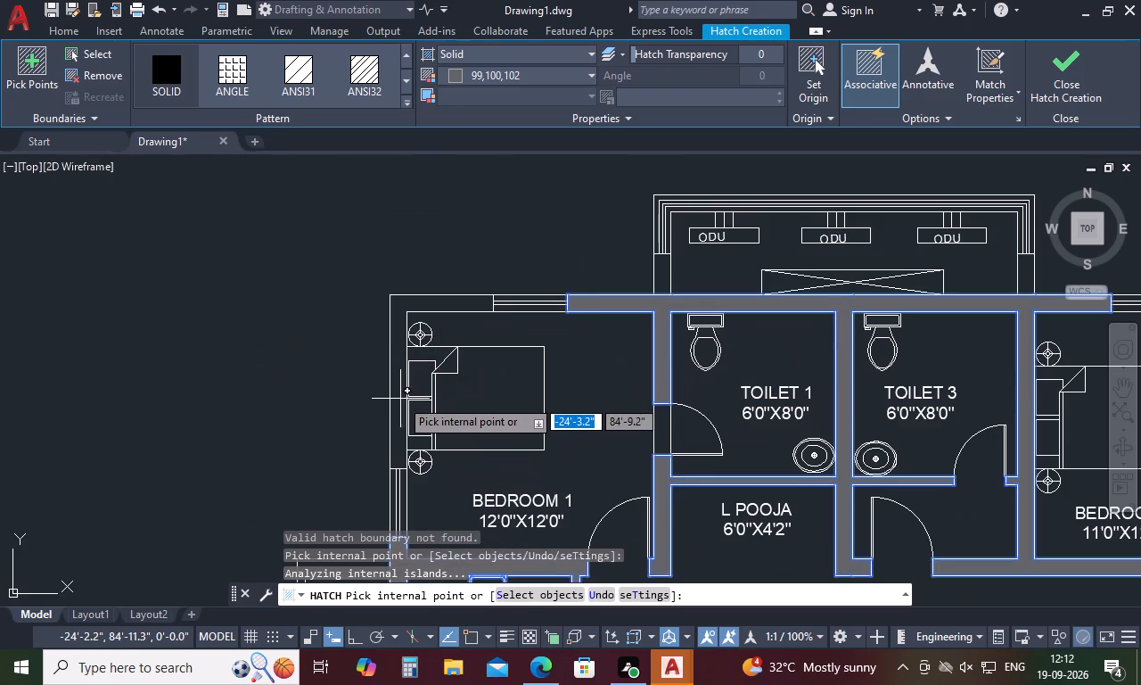
pyautogui.click(400, 400)
# Hatch the two short side wall pieces of the north shaft and finish the hatch.
pyautogui.scroll(-3, 545, 348)
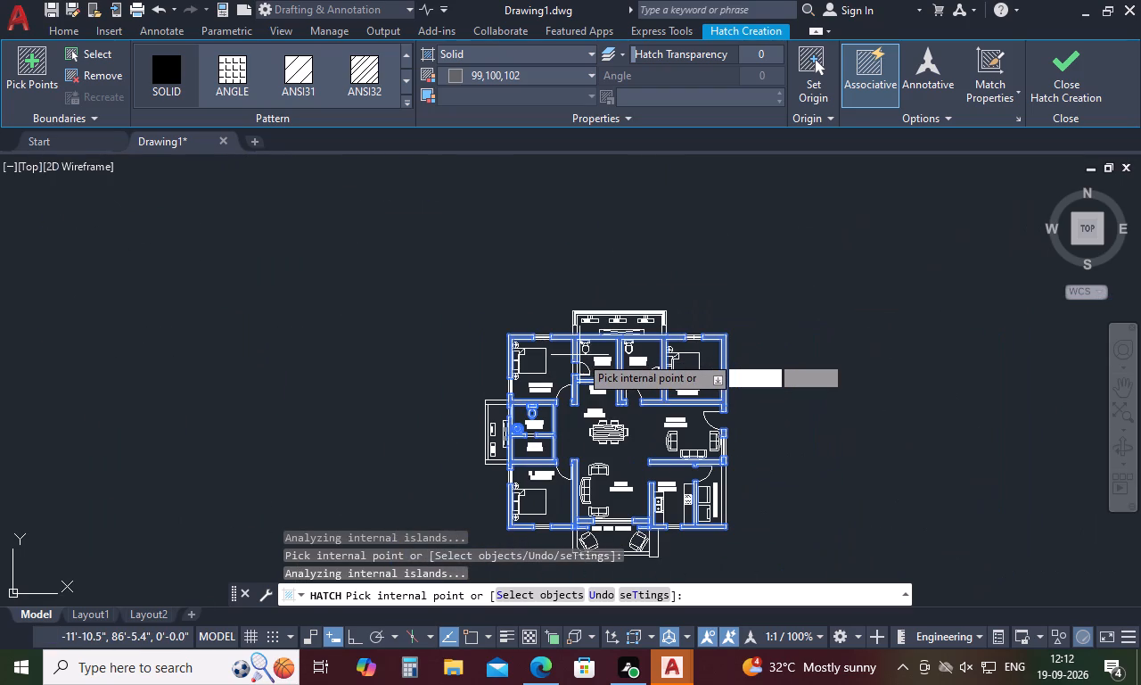
pyautogui.scroll(5, 579, 331)
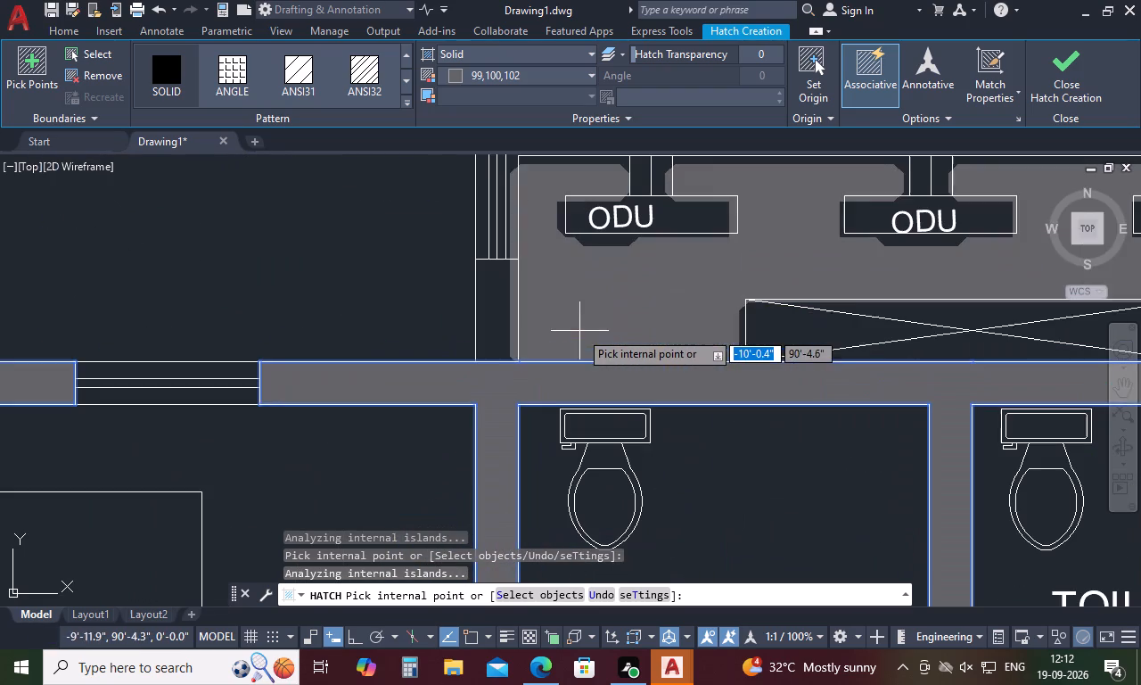
pyautogui.click(486, 335)
pyautogui.scroll(-3, 486, 335)
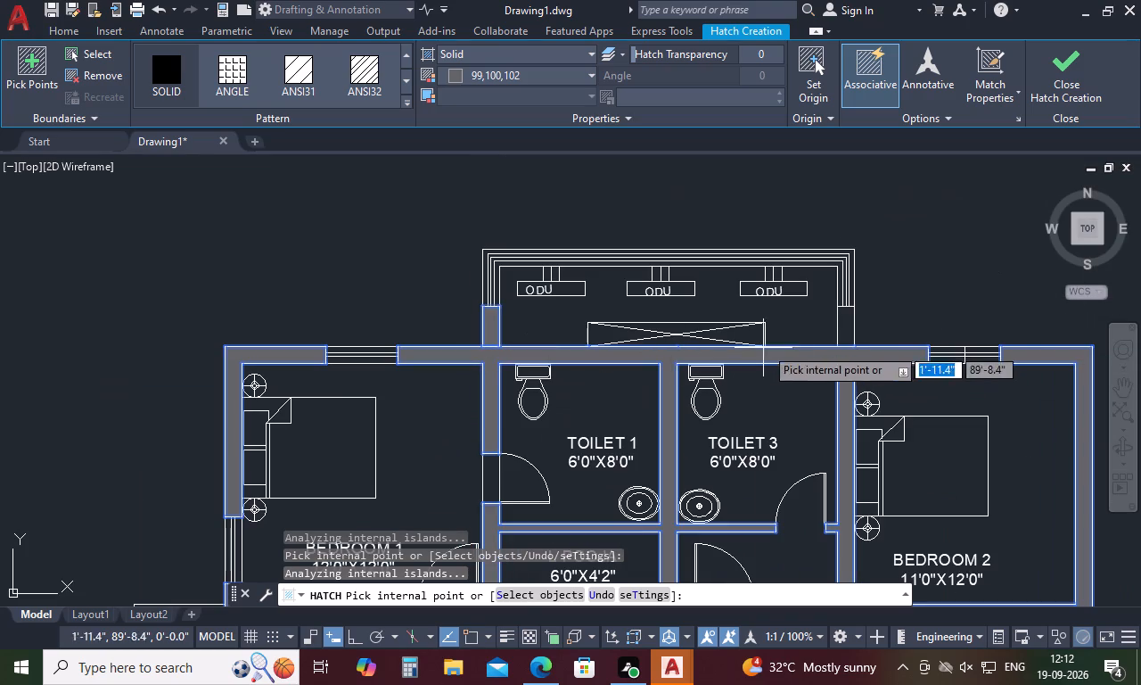
pyautogui.click(844, 332)
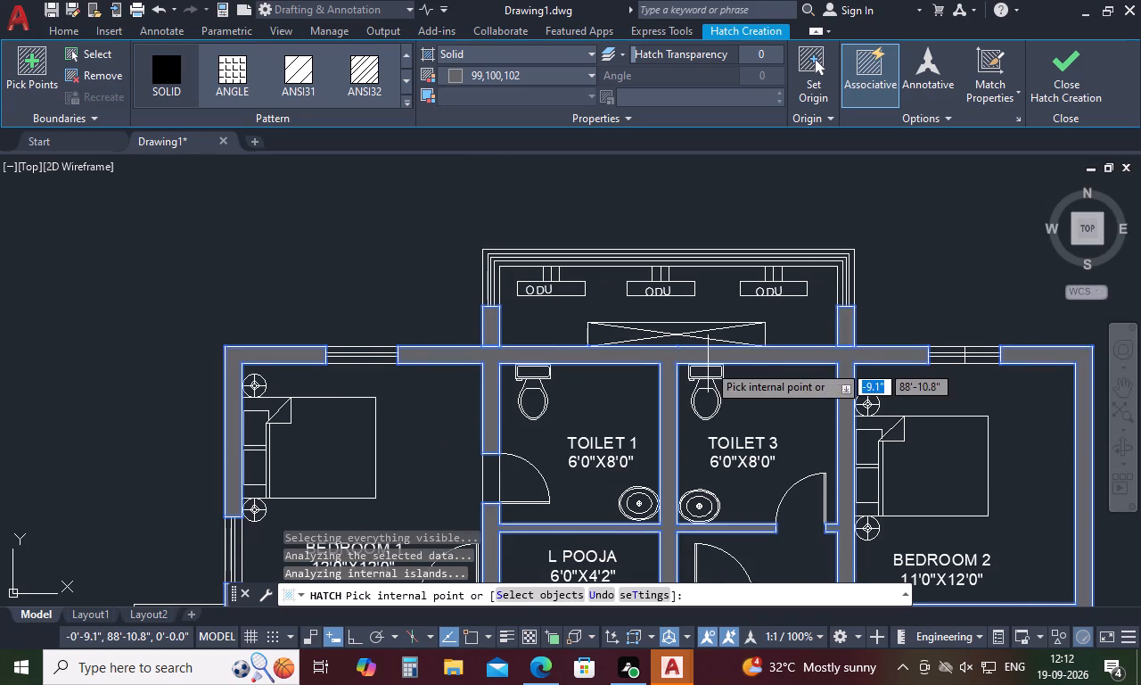
pyautogui.press('space')
# Hatch the thick wall piece at the balcony's east end with the solid 99,100,102 fill.
pyautogui.scroll(-4, 535, 344)
pyautogui.scroll(2, 546, 426)
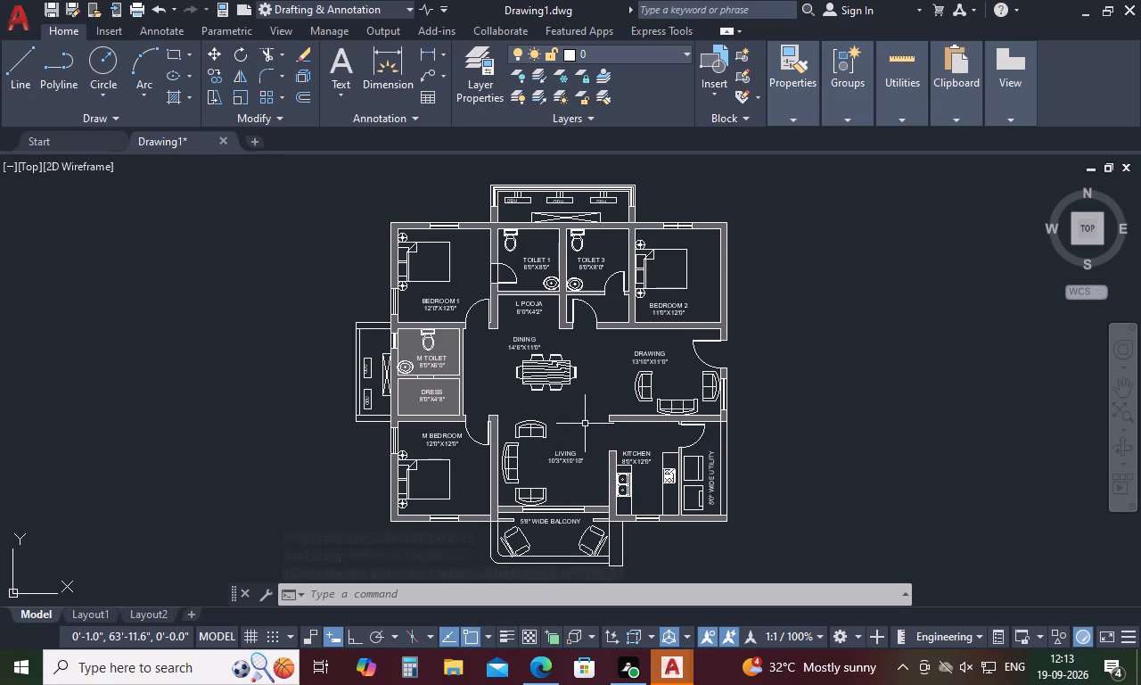
pyautogui.press('h')
pyautogui.press('space')
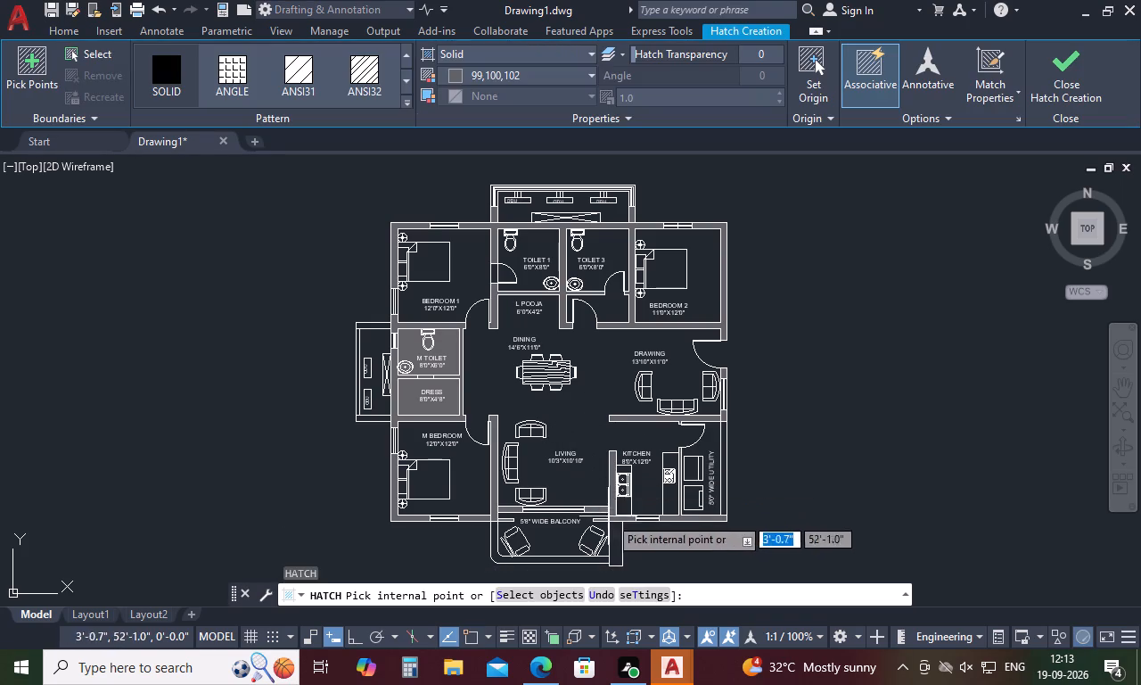
pyautogui.click(614, 535)
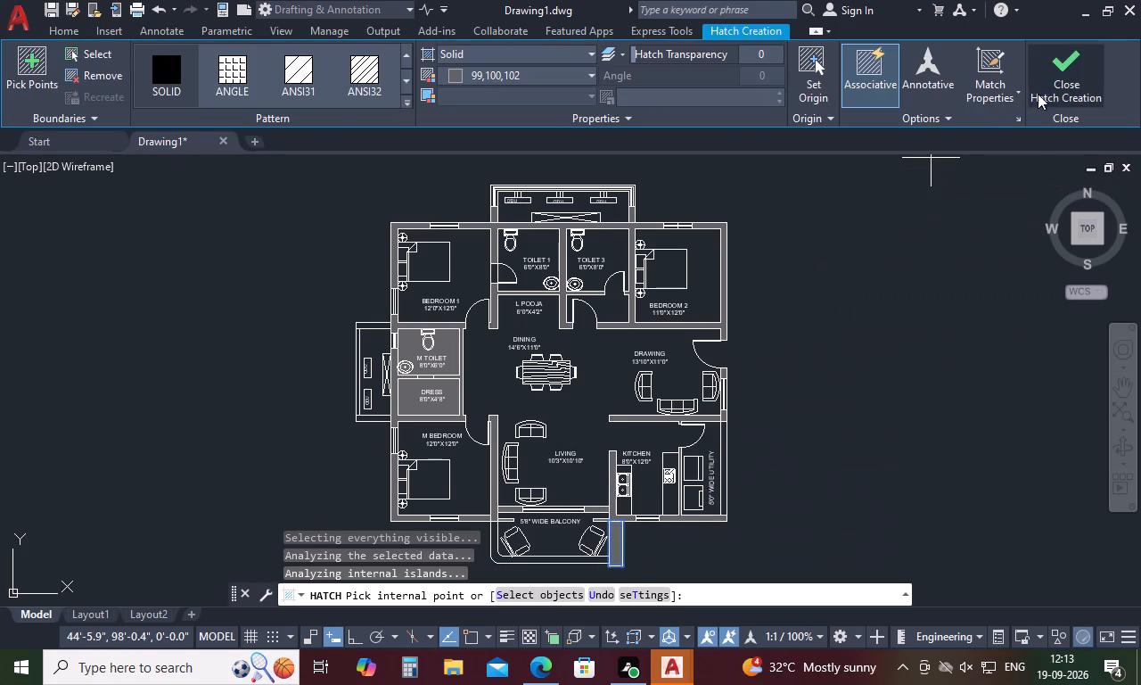
pyautogui.click(1045, 90)
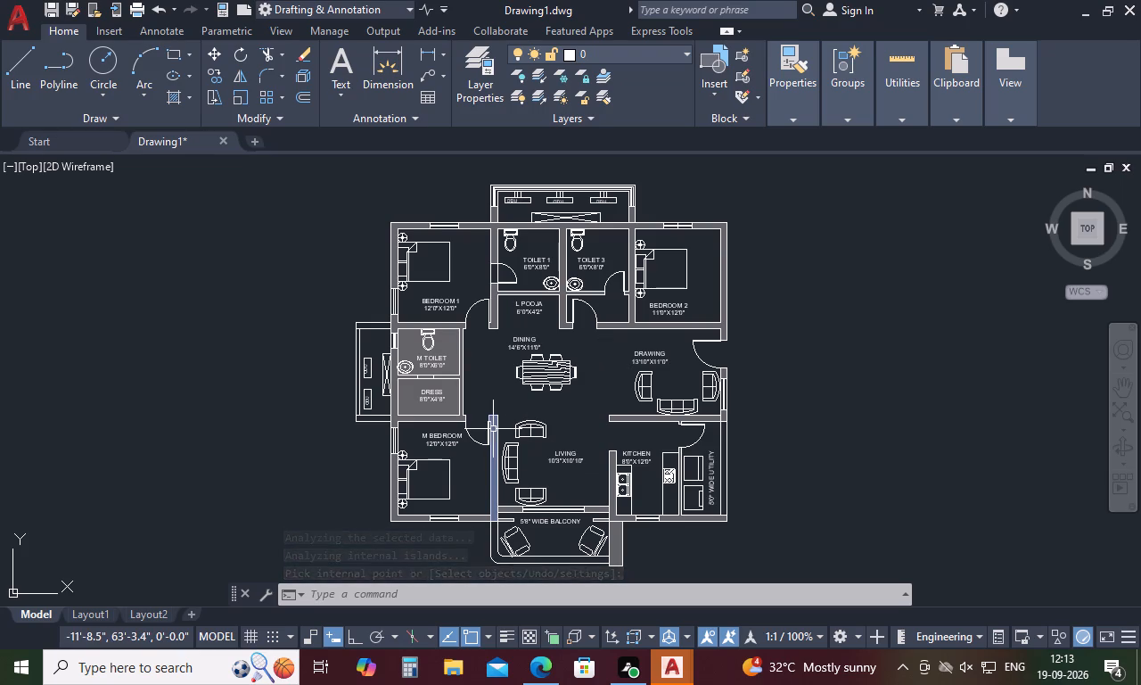
# Hatch the north and south walls of the west shaft with the solid 99,100,102 fill.
pyautogui.write('H')
pyautogui.press('space')
pyautogui.click(371, 418)
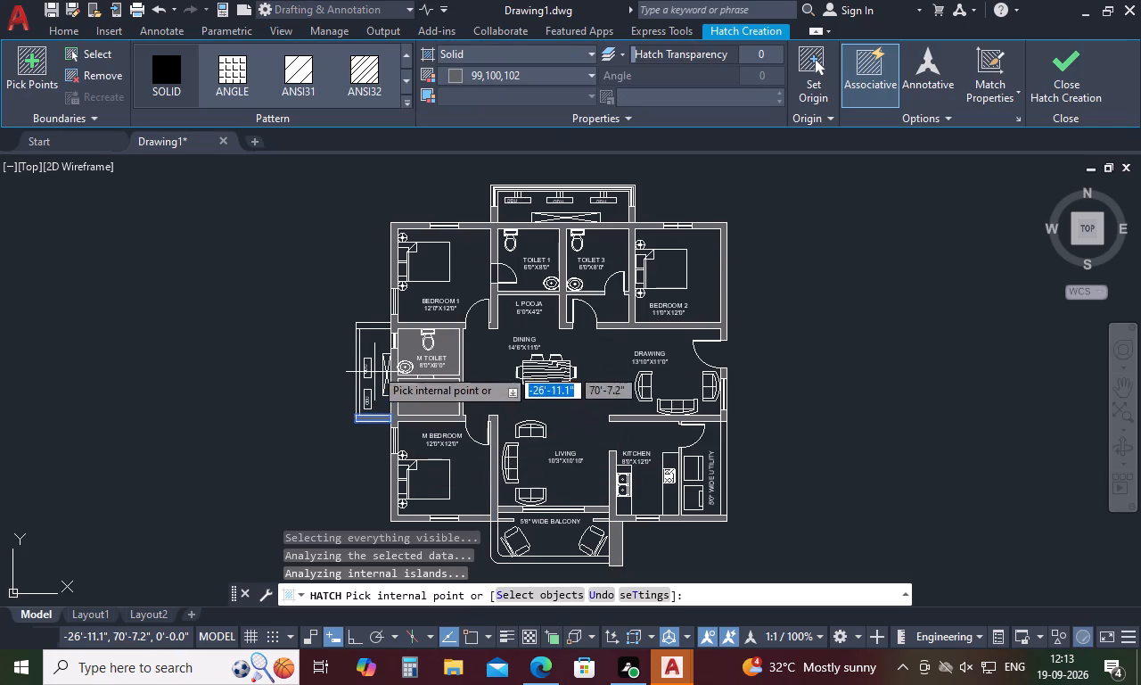
pyautogui.click(374, 324)
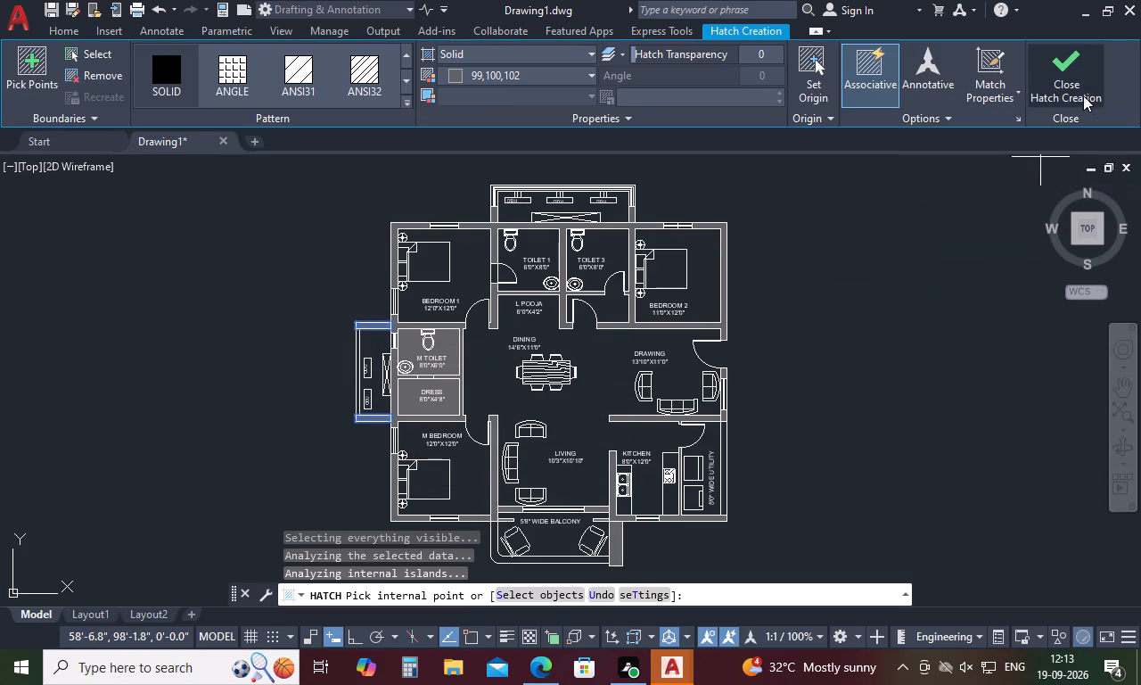
pyautogui.click(1080, 93)
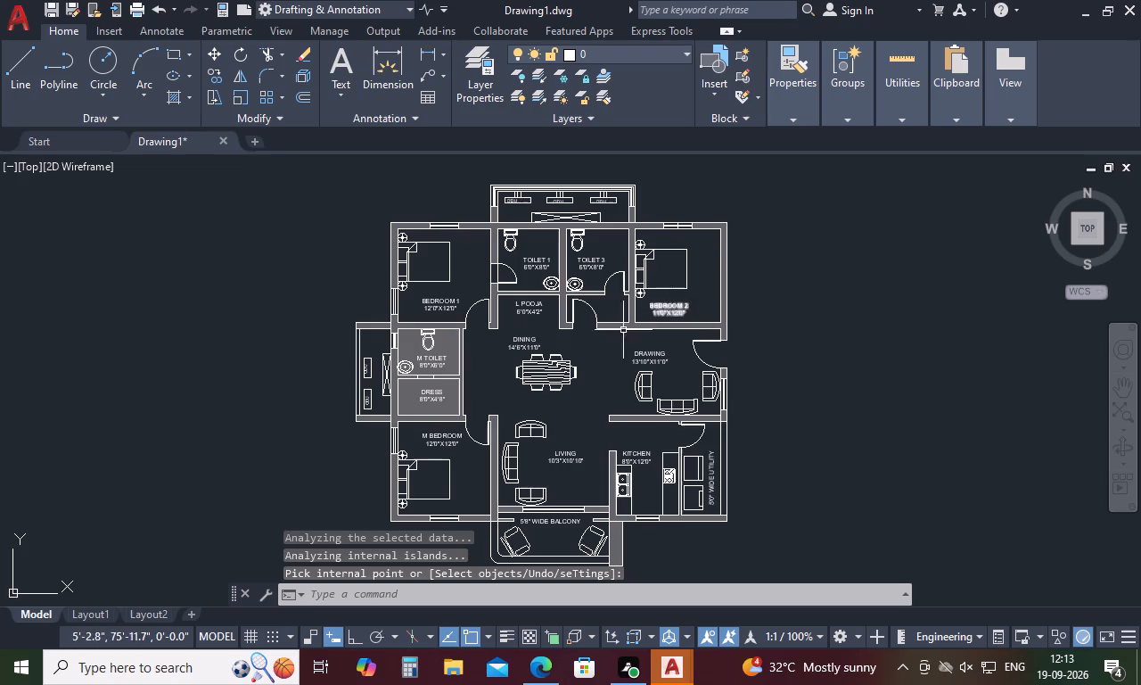
# Delete the hatch that fills the M toilet and dress interiors together with the walls around bedroom 2 and the toilets.
pyautogui.click(410, 404)
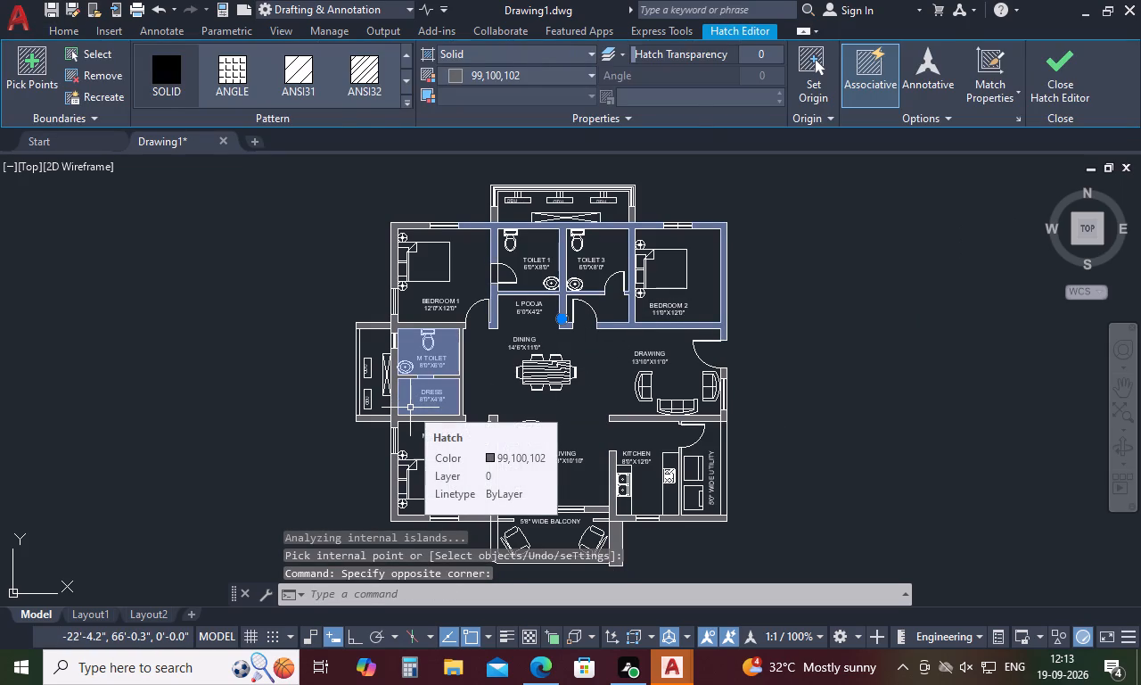
pyautogui.press('Delete')
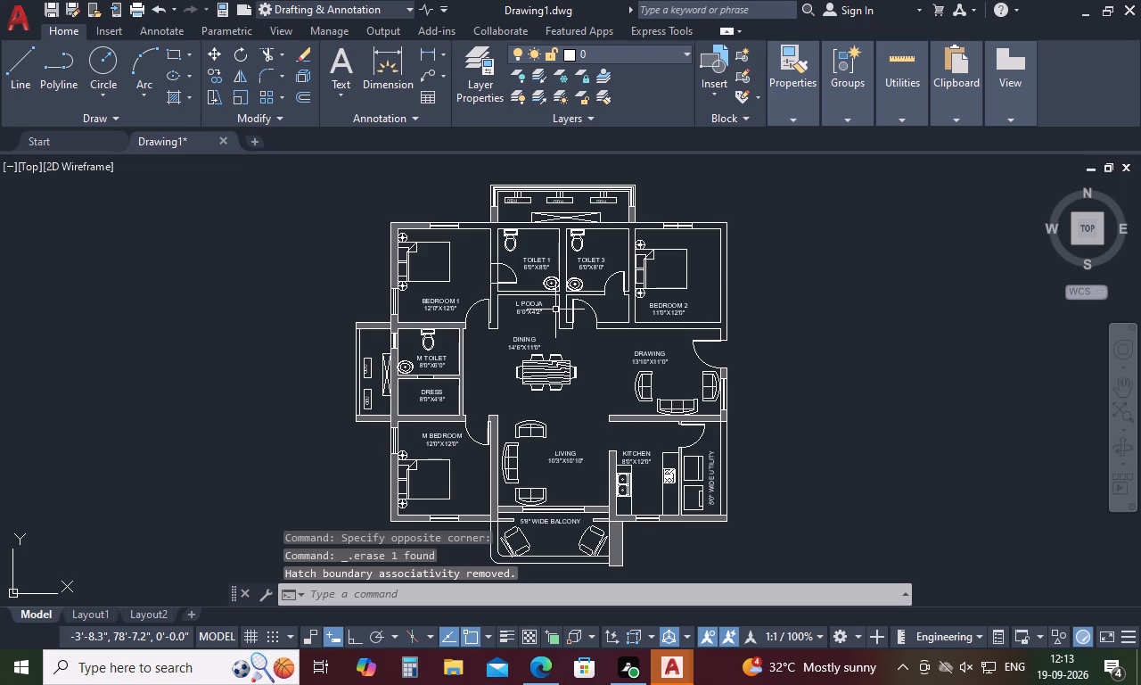
# Hatch the connected walls around toilets 1 and 3, L pooja and bedroom 2 again with SOLID in colour 99,100,102.
pyautogui.write('H')
pyautogui.press('space')
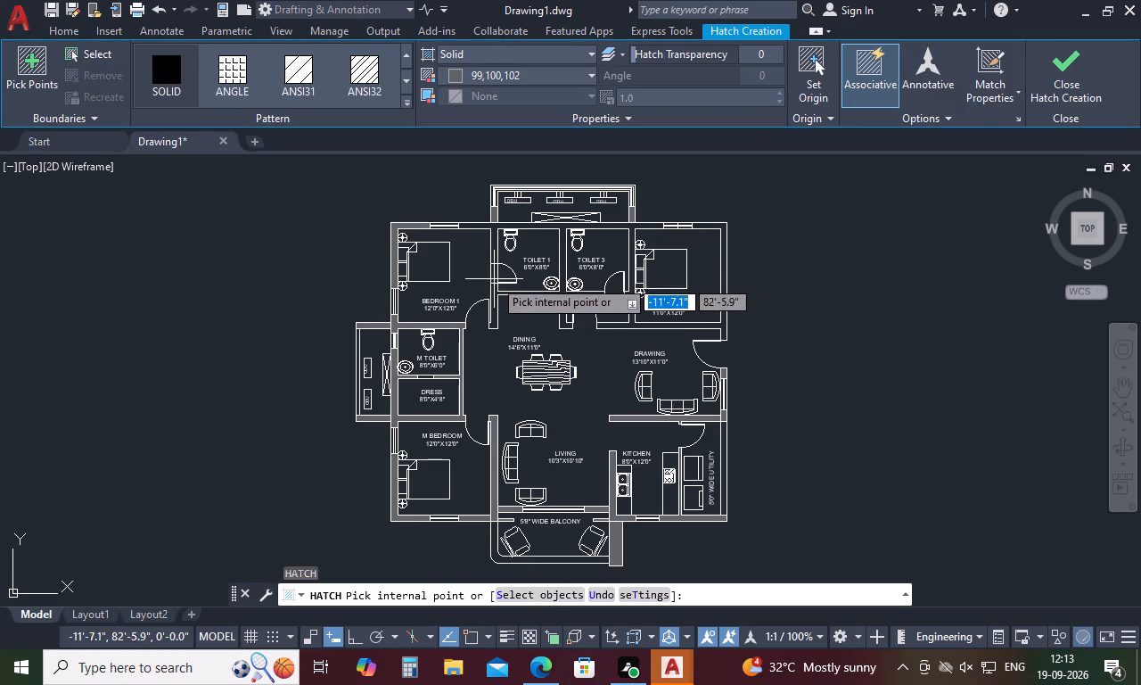
pyautogui.scroll(4, 492, 298)
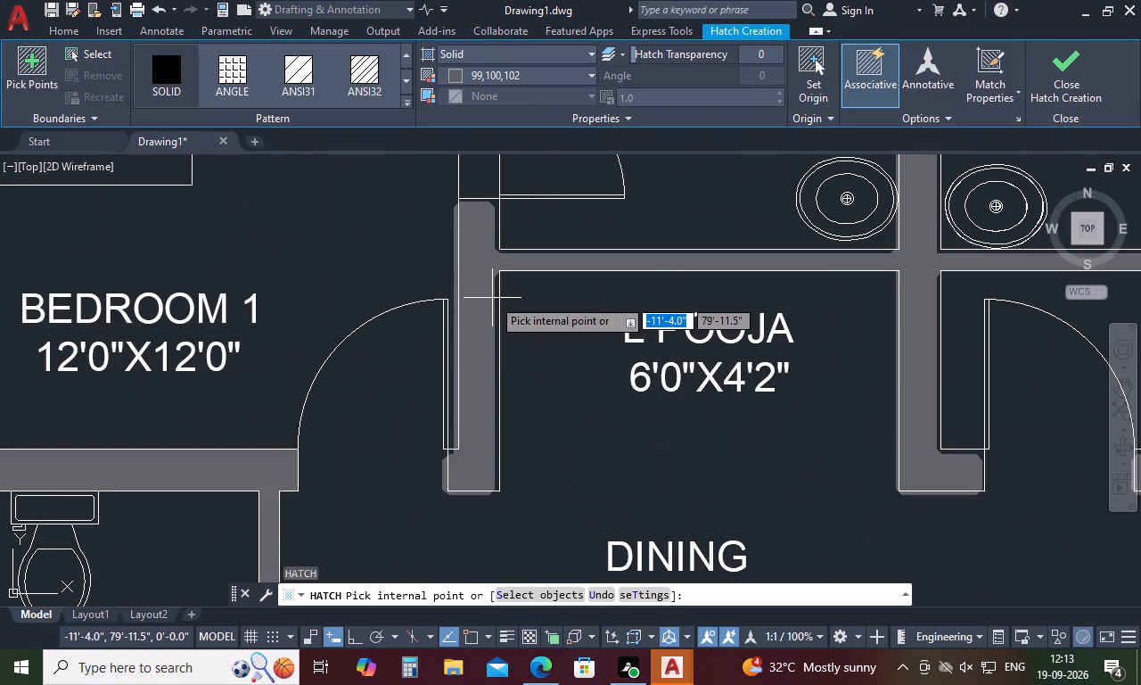
pyautogui.click(492, 298)
pyautogui.scroll(-6, 496, 309)
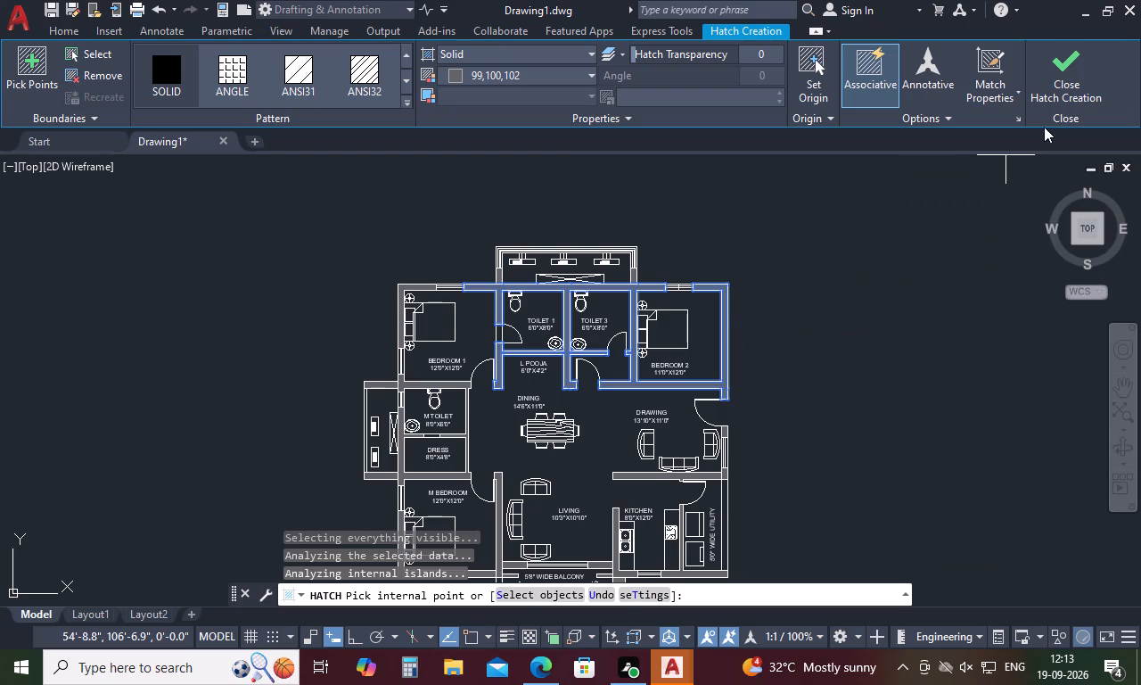
pyautogui.click(1070, 90)
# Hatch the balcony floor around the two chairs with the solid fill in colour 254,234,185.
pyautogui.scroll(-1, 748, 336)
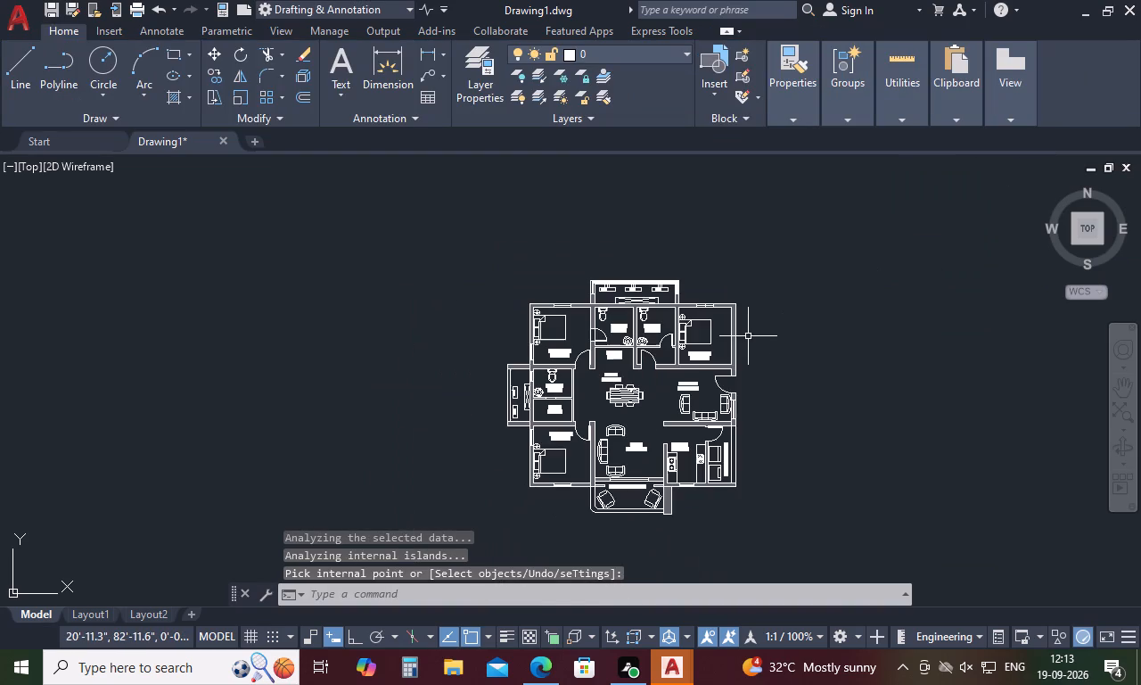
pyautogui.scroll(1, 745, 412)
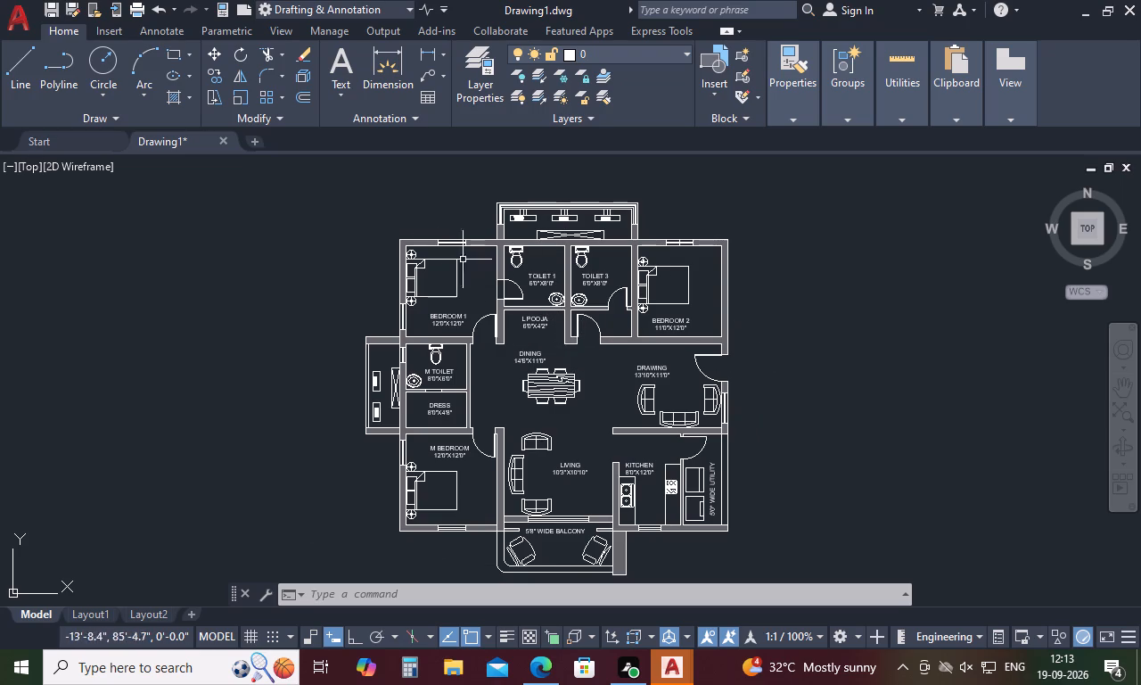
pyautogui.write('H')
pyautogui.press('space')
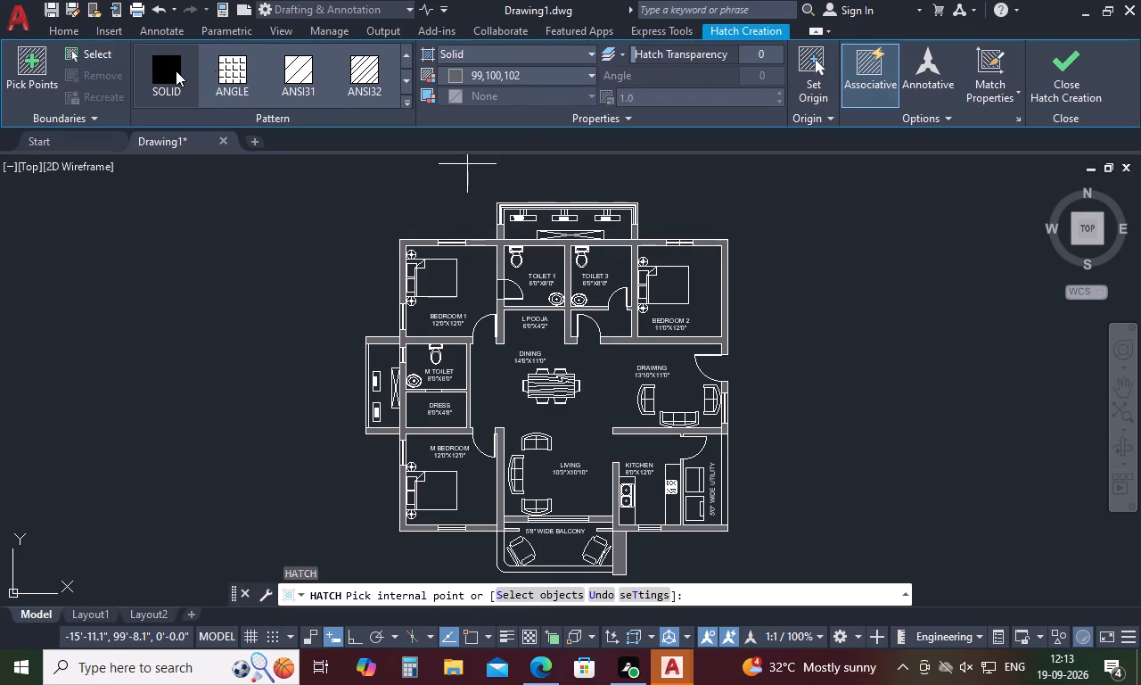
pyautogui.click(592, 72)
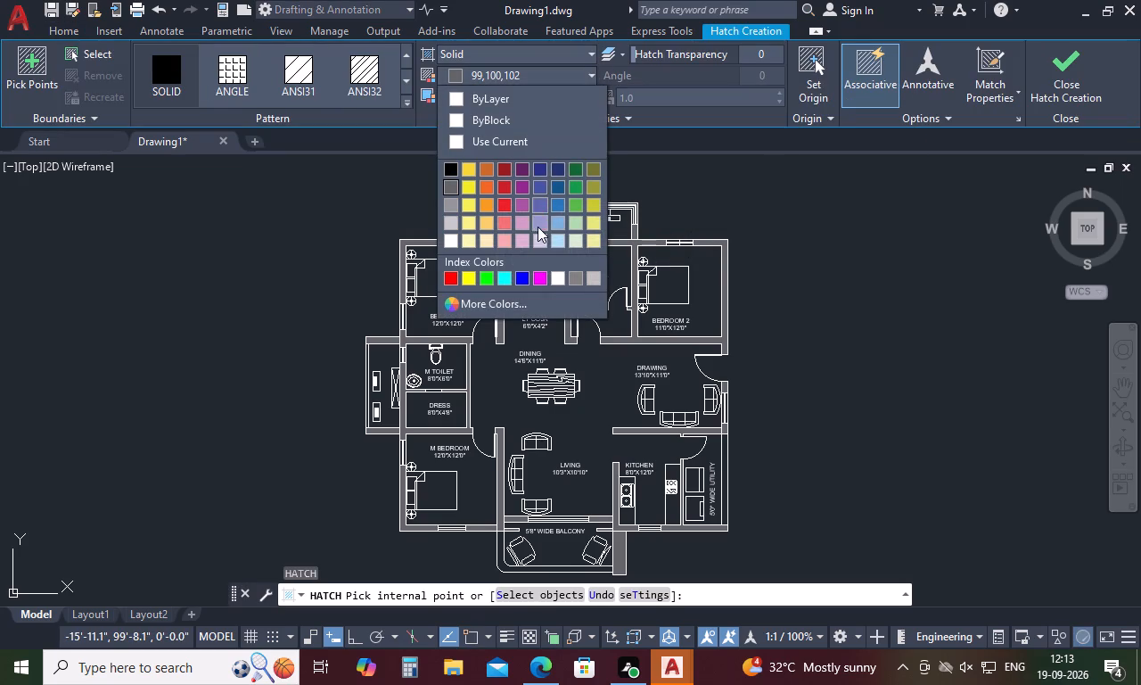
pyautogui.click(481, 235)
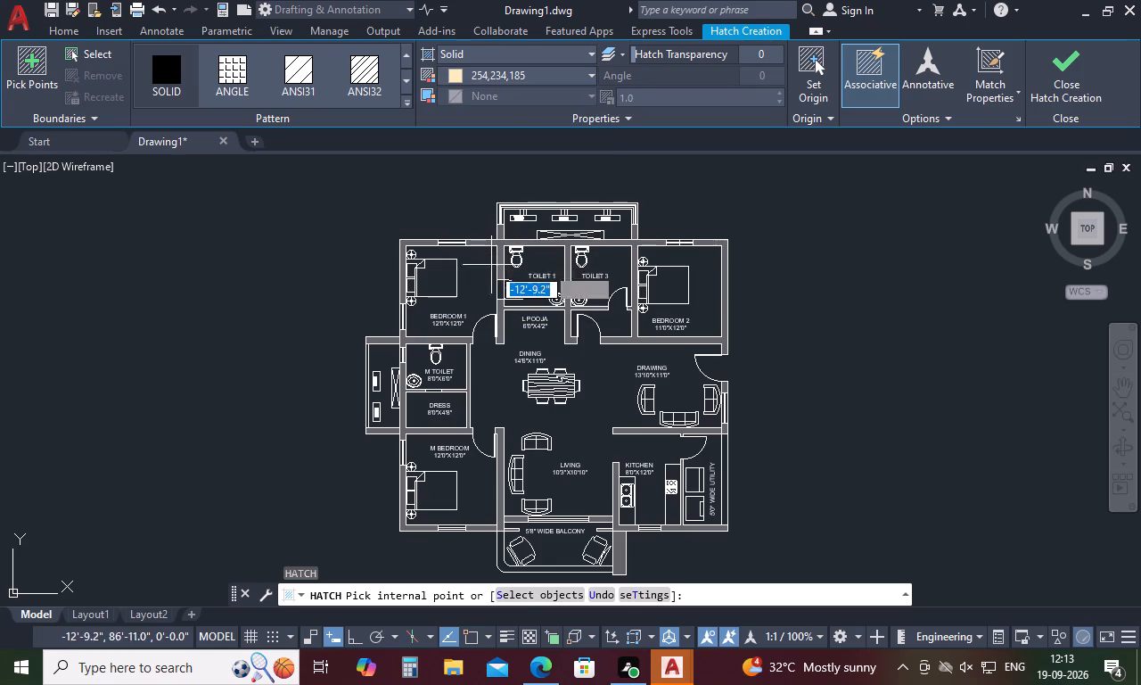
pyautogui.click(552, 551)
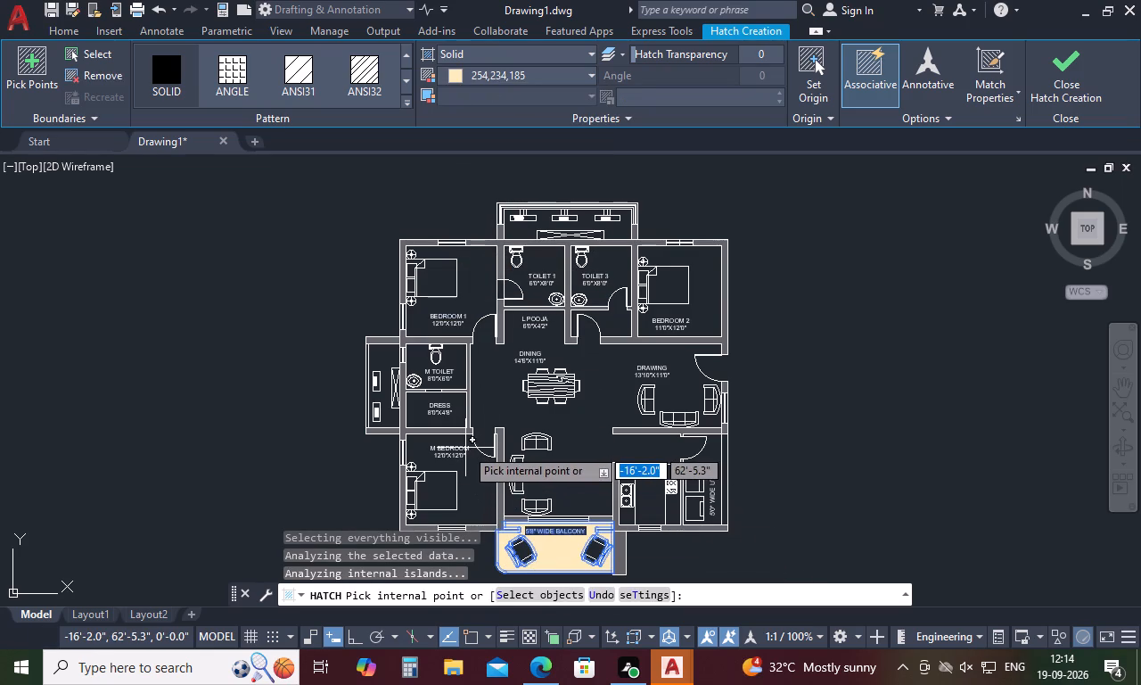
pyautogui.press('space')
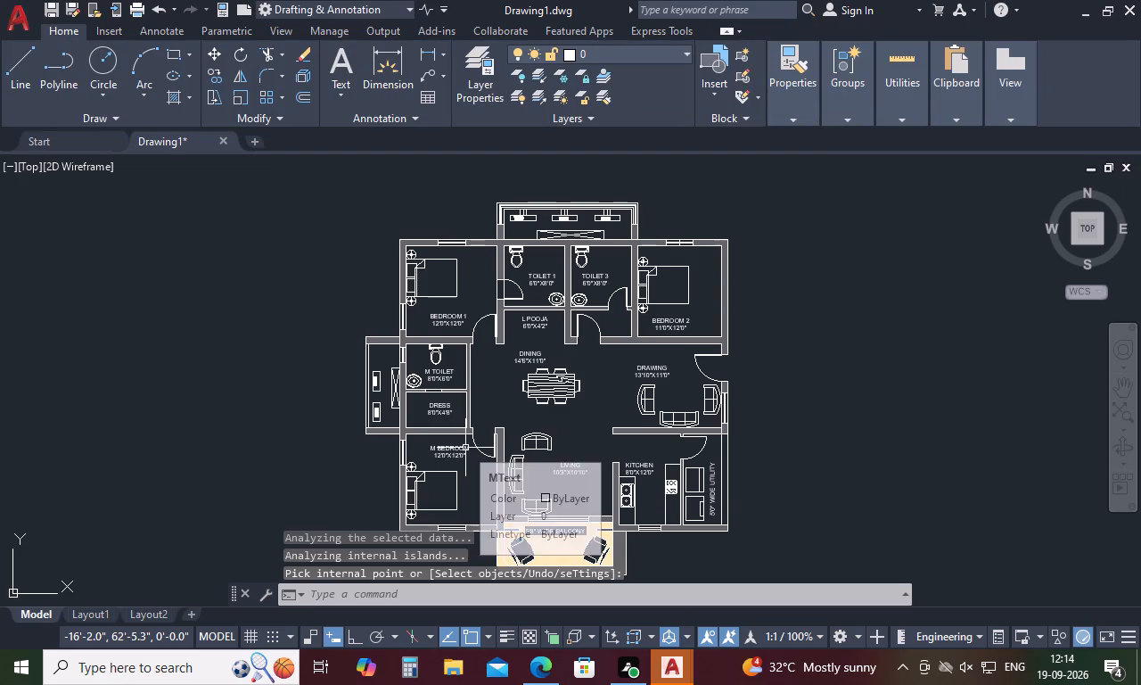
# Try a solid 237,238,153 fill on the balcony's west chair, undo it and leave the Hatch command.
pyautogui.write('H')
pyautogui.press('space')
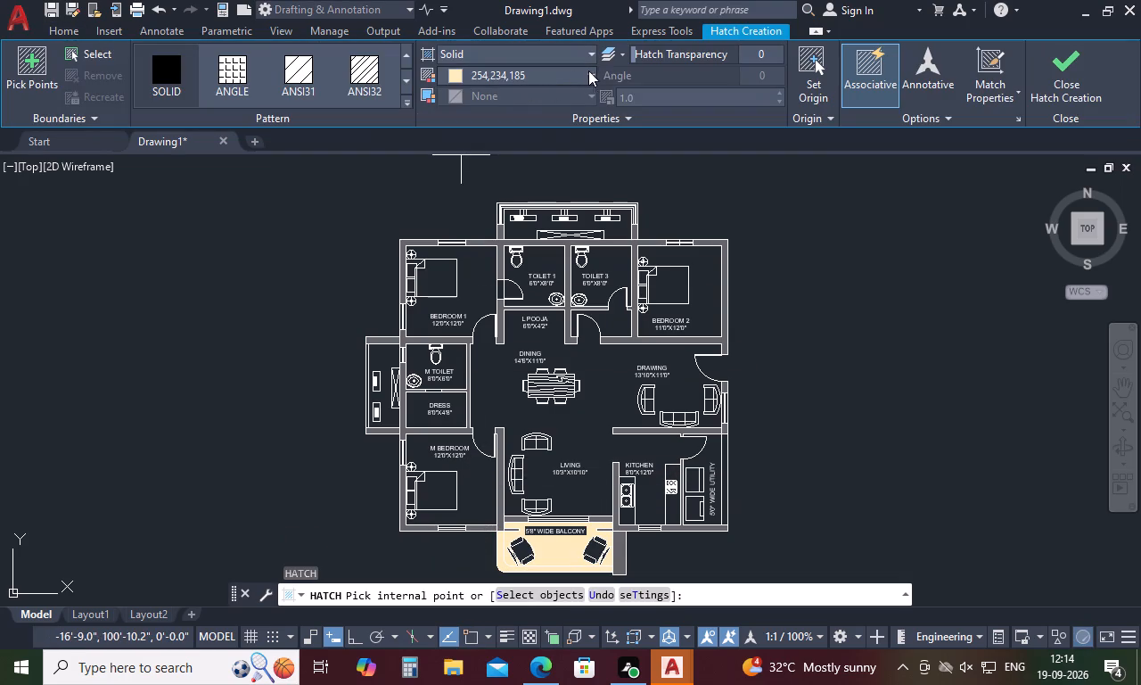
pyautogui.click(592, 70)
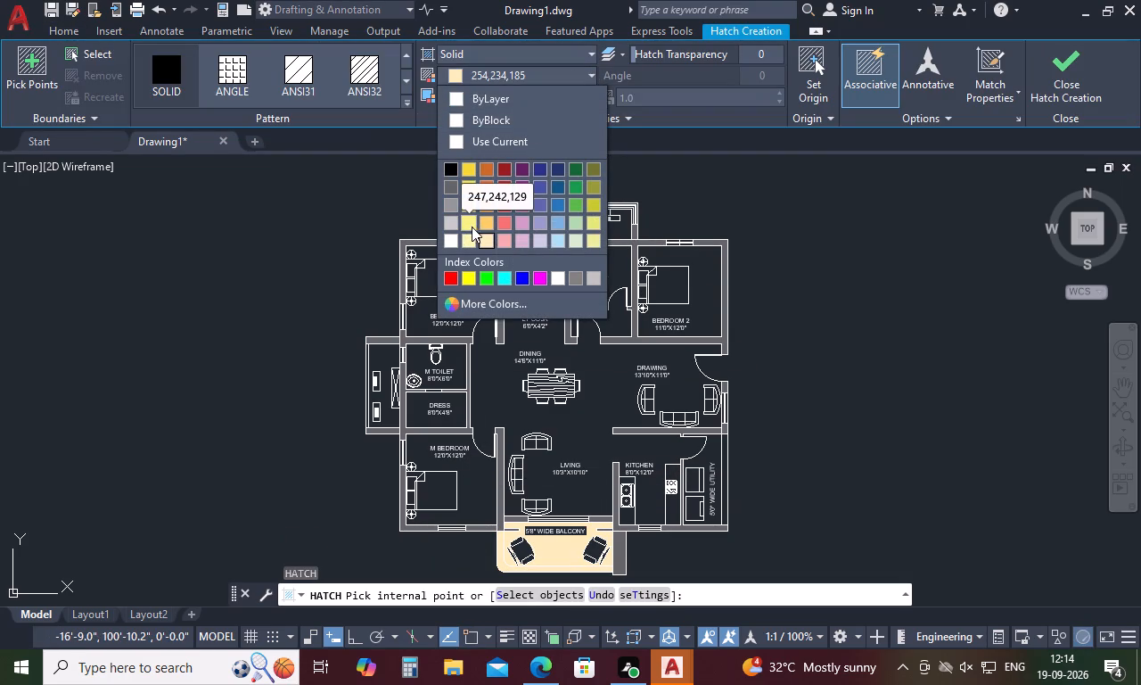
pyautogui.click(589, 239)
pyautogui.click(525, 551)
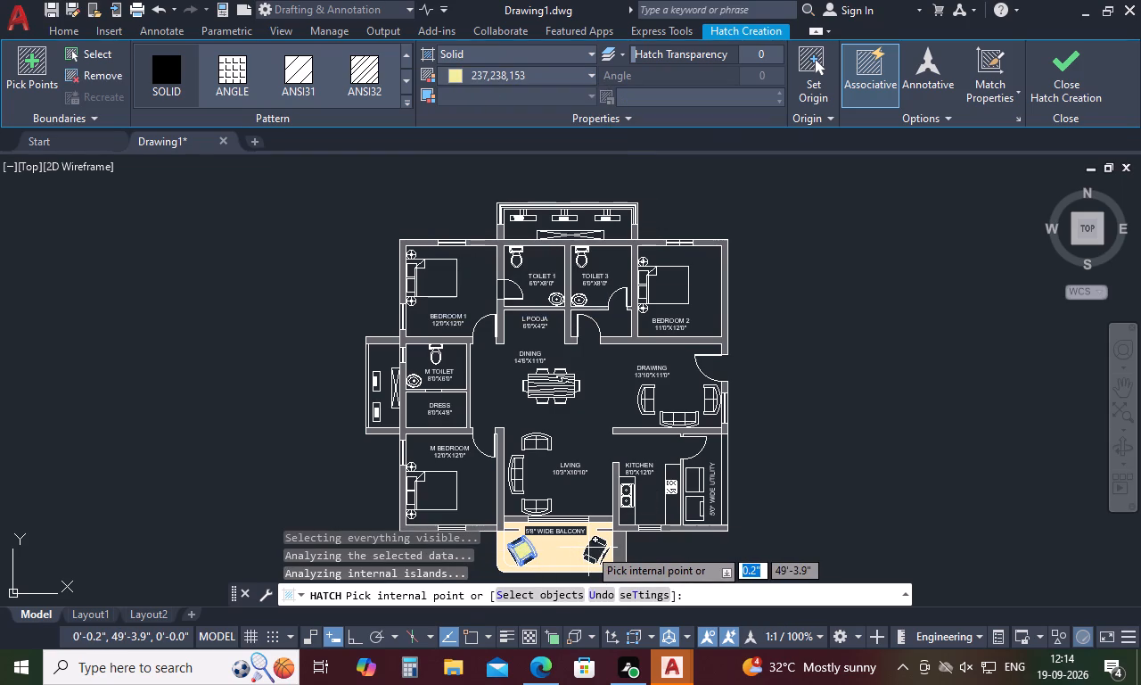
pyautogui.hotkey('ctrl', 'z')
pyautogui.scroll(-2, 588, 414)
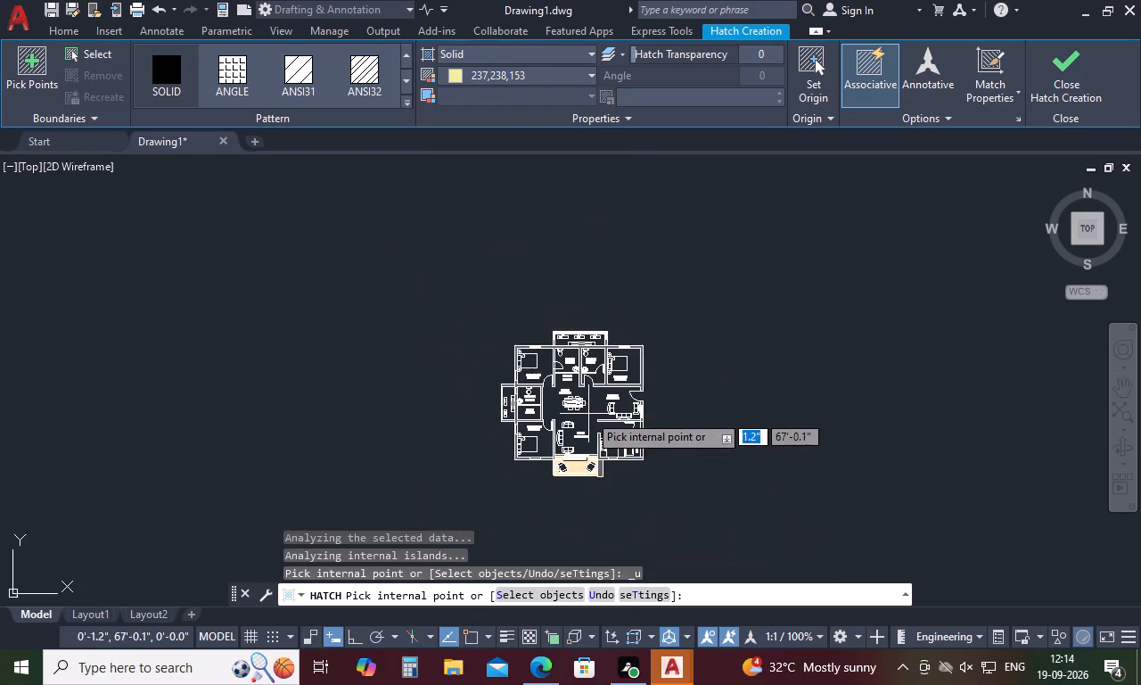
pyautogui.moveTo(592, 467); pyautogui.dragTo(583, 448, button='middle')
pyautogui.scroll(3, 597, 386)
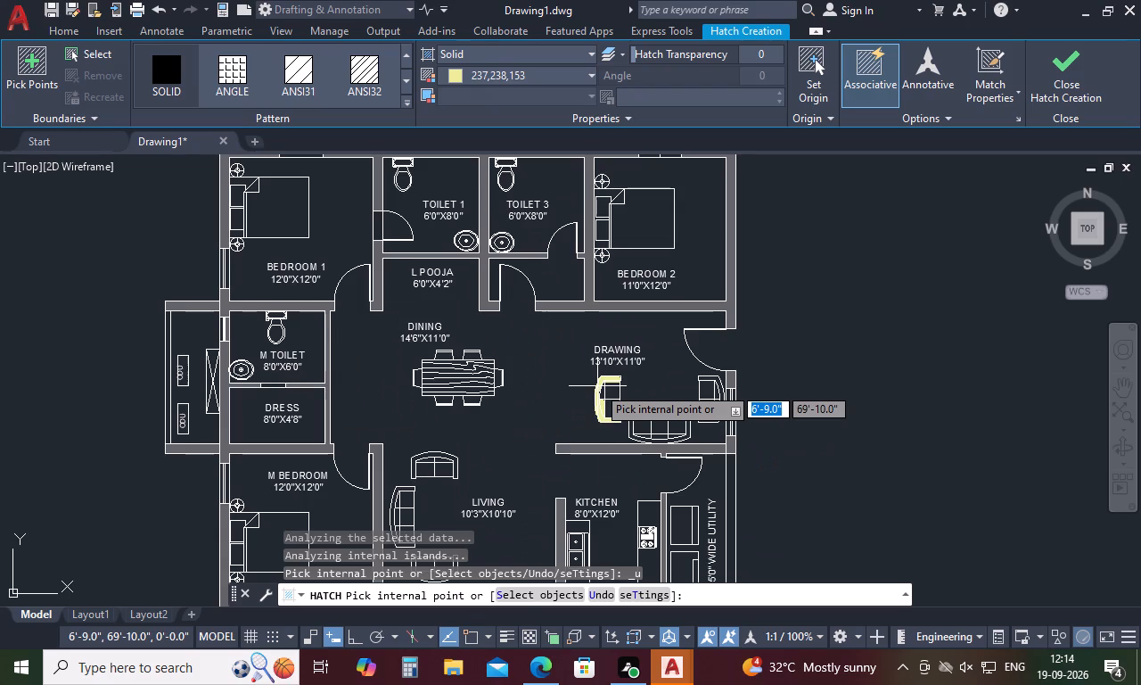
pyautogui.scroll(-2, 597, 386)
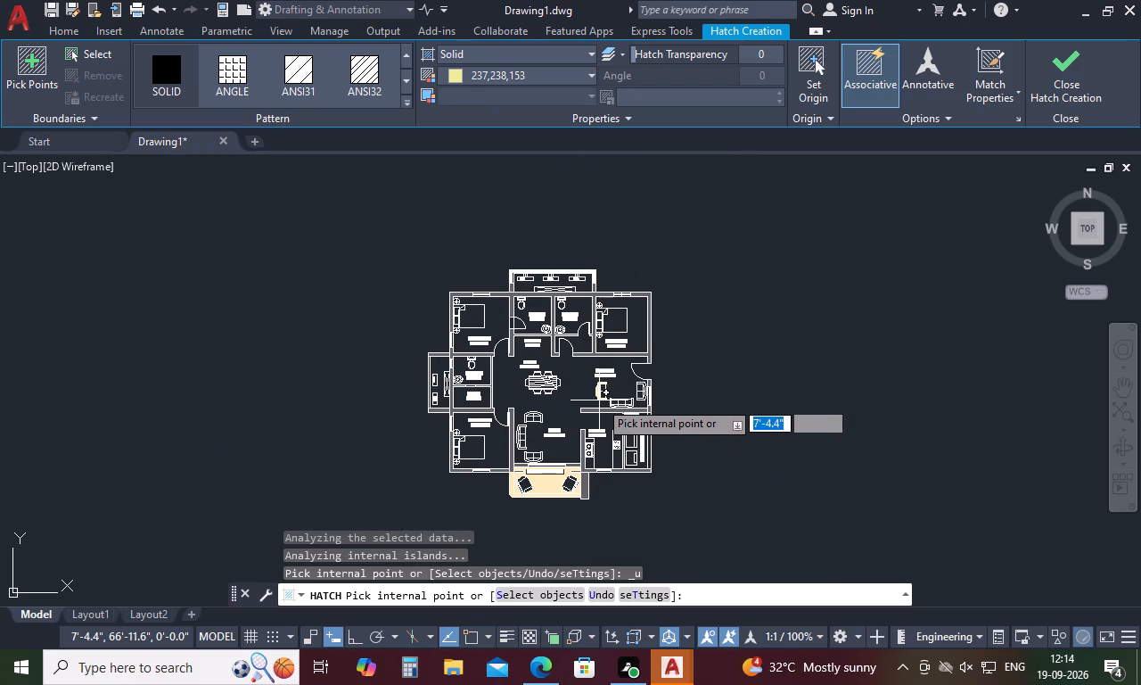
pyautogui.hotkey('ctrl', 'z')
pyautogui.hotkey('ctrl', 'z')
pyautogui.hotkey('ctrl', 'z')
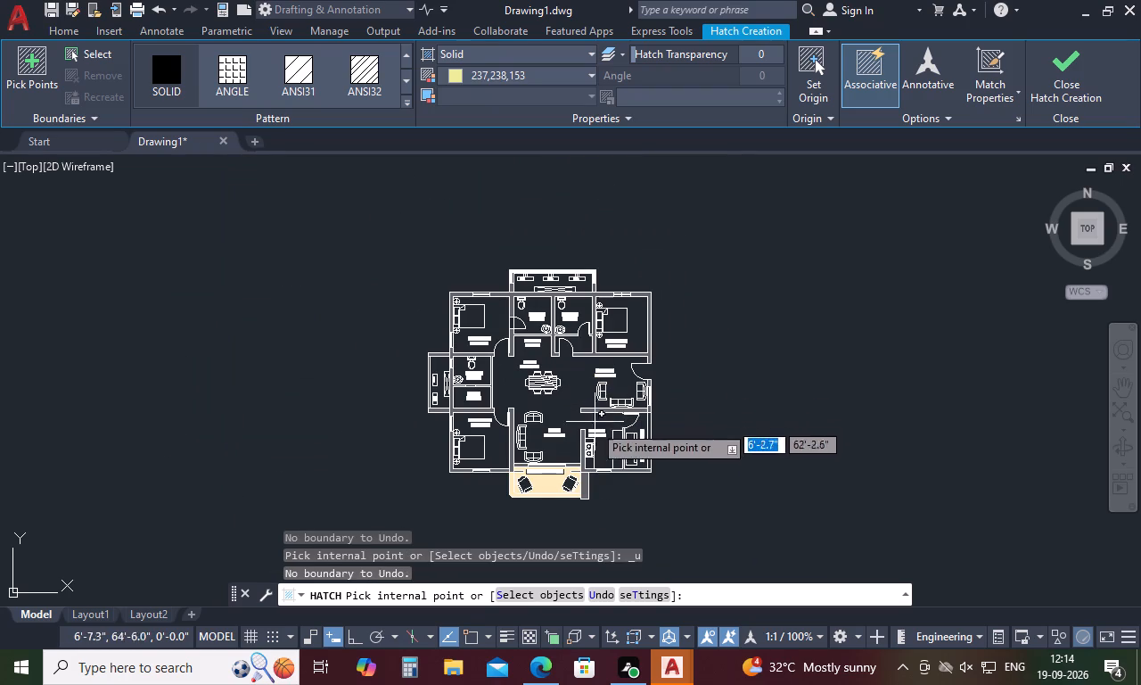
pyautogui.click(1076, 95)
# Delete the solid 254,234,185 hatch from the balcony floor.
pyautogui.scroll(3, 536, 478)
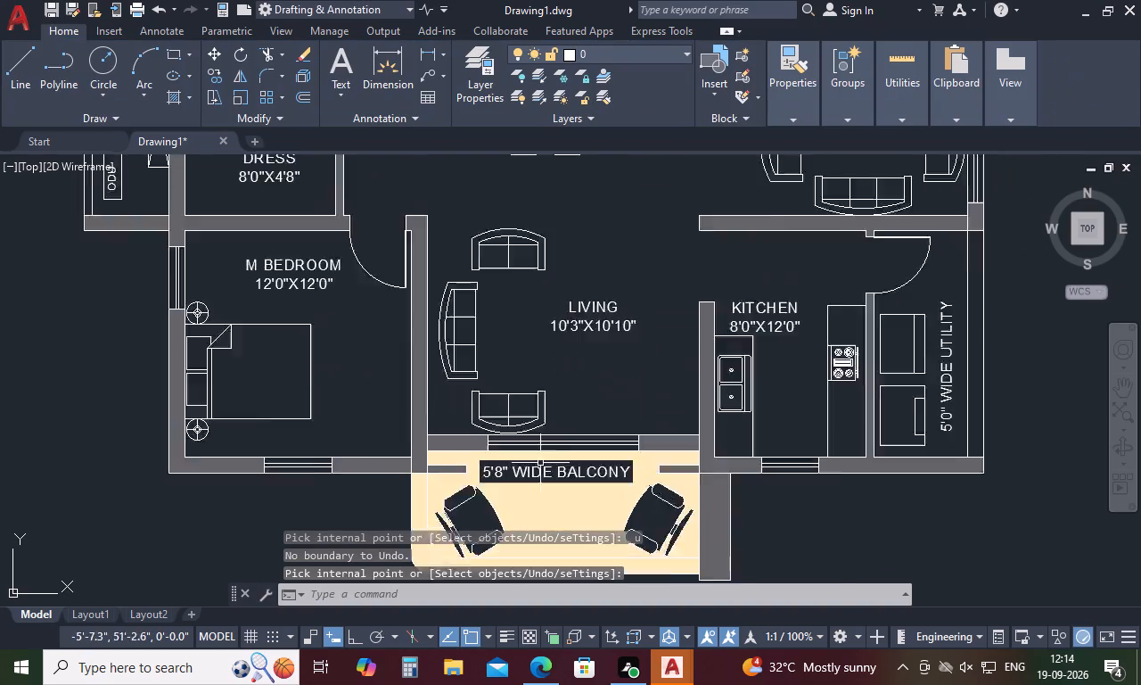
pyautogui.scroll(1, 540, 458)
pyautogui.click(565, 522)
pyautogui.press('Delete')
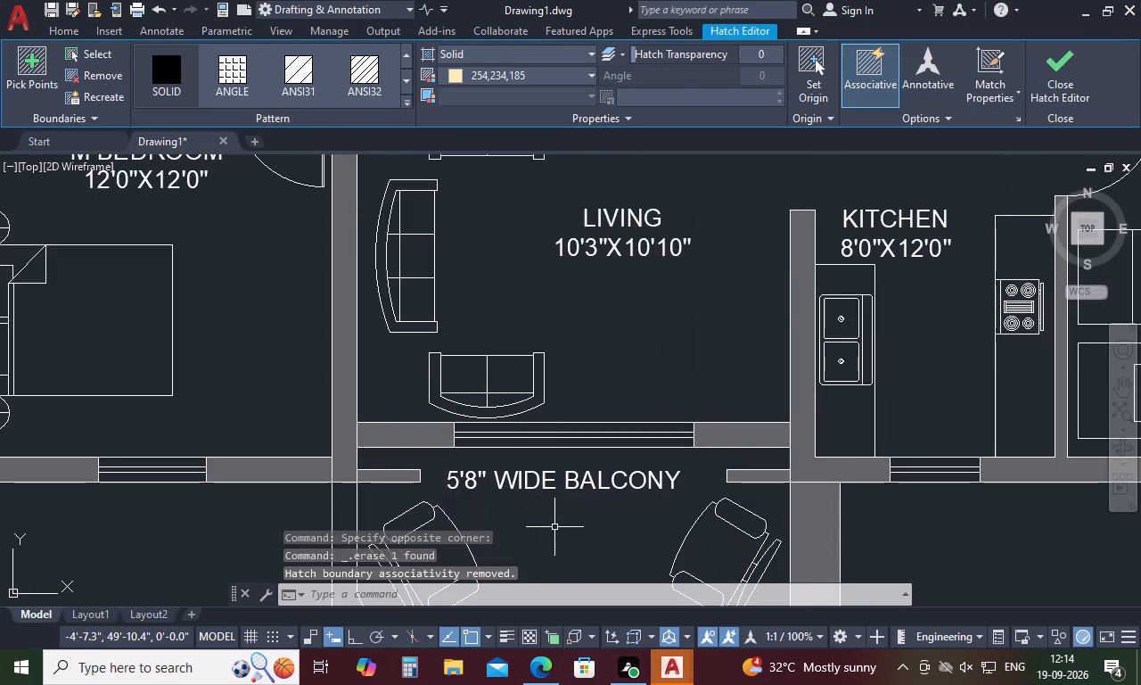
# Hatch the floor of the 5'0" wide utility beside the kitchen with the ANGLE pattern.
pyautogui.scroll(-3, 514, 453)
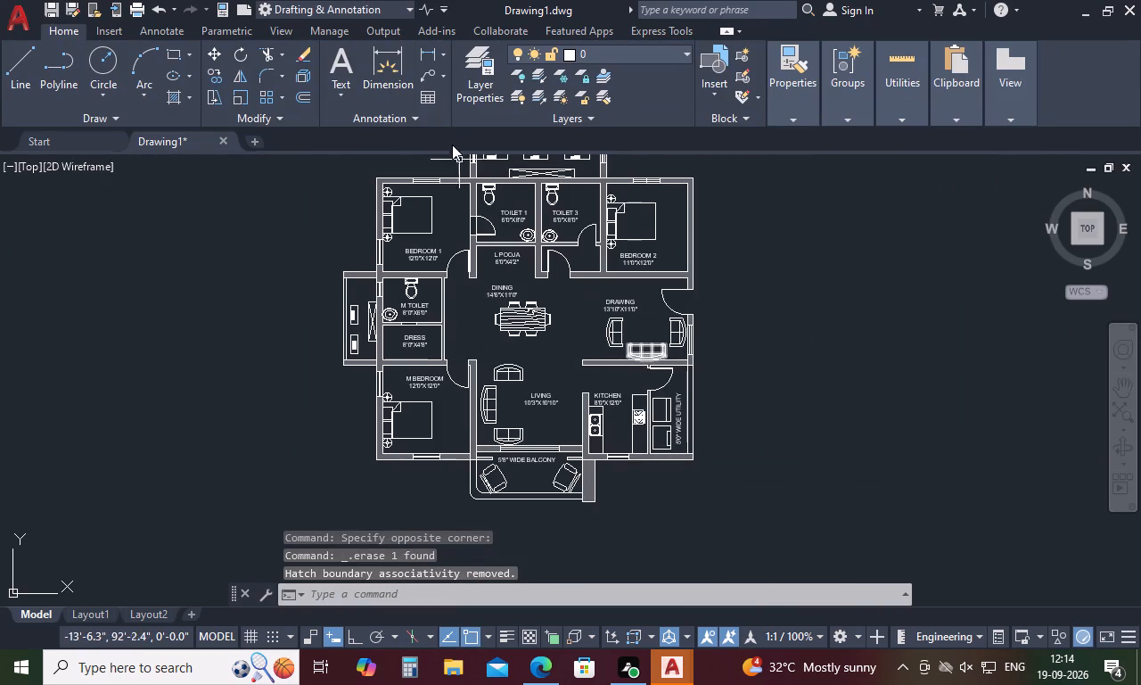
pyautogui.write('H')
pyautogui.press('space')
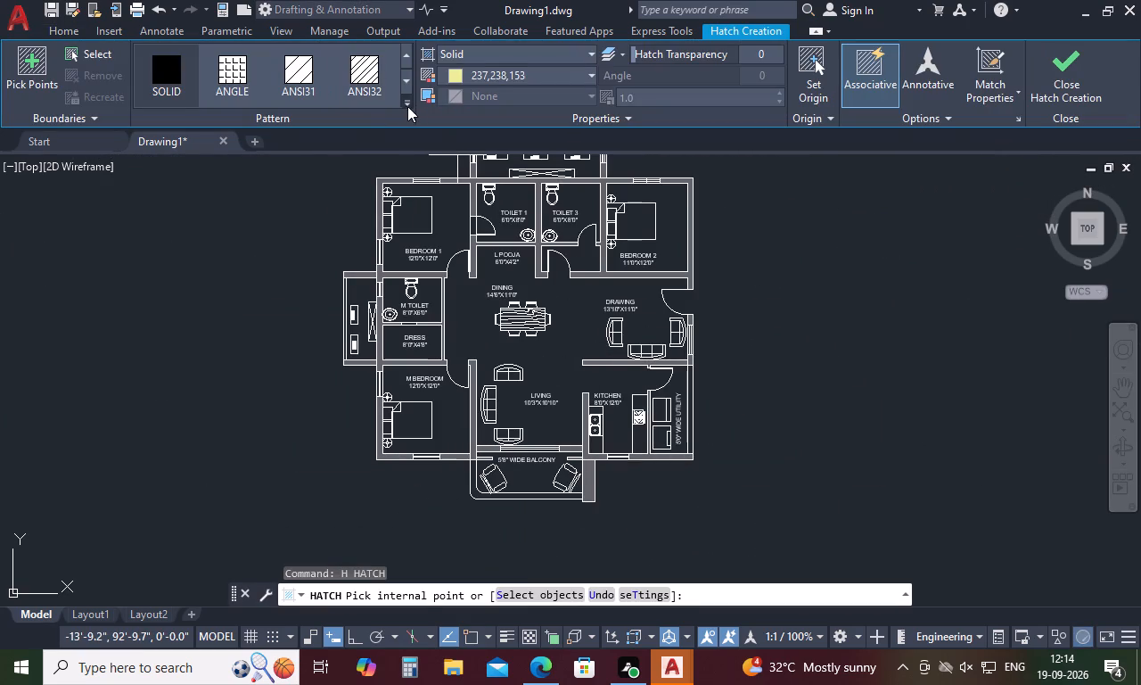
pyautogui.click(406, 101)
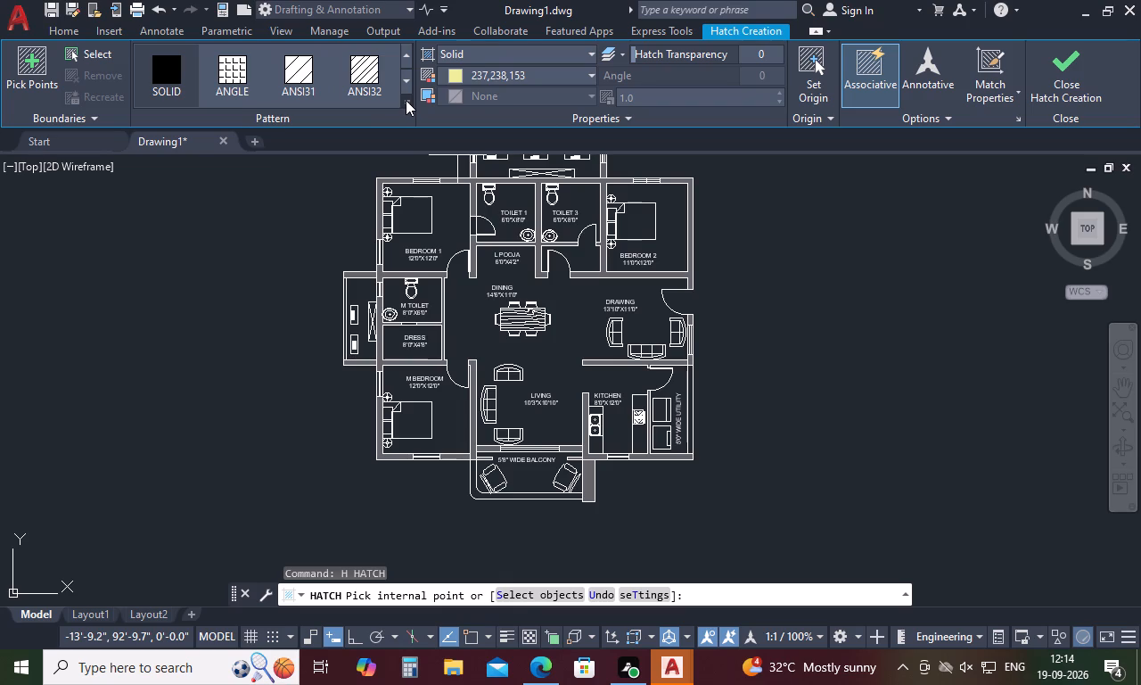
pyautogui.click(406, 97)
pyautogui.scroll(-2, 354, 168)
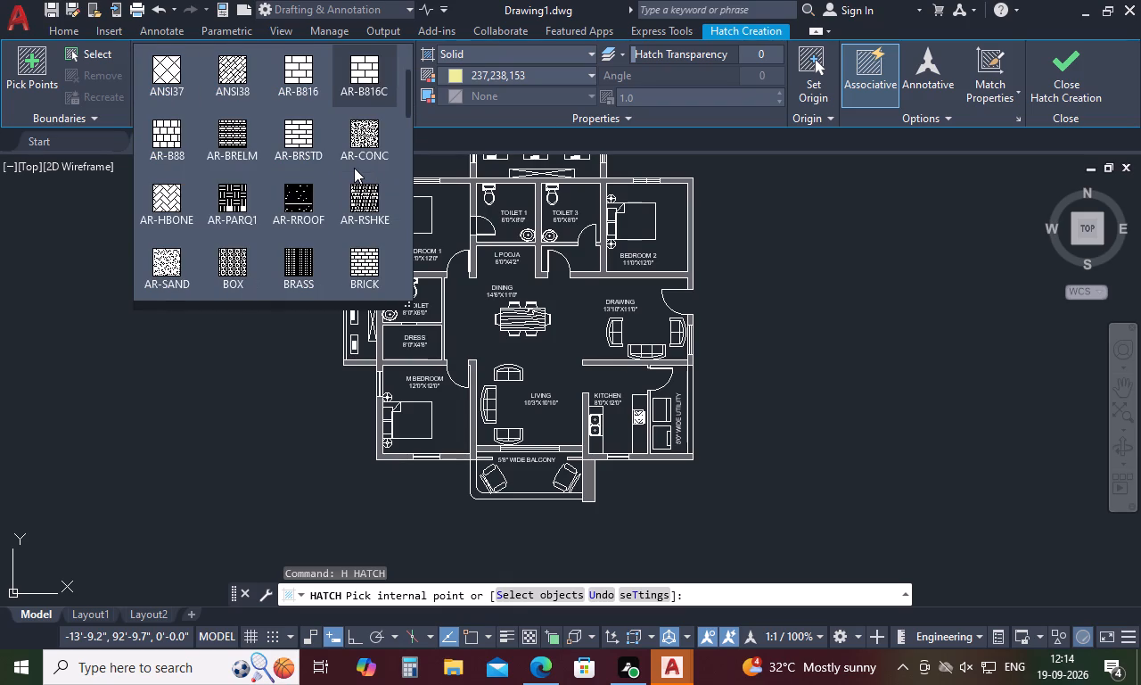
pyautogui.scroll(-5, 354, 168)
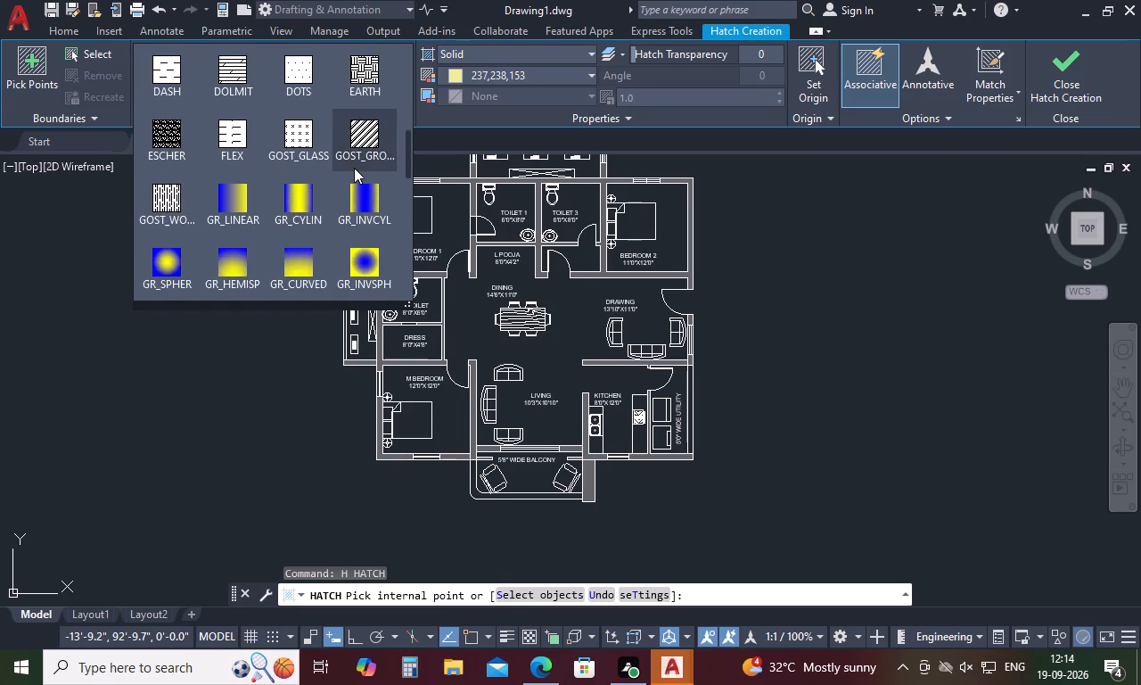
pyautogui.scroll(-5, 354, 168)
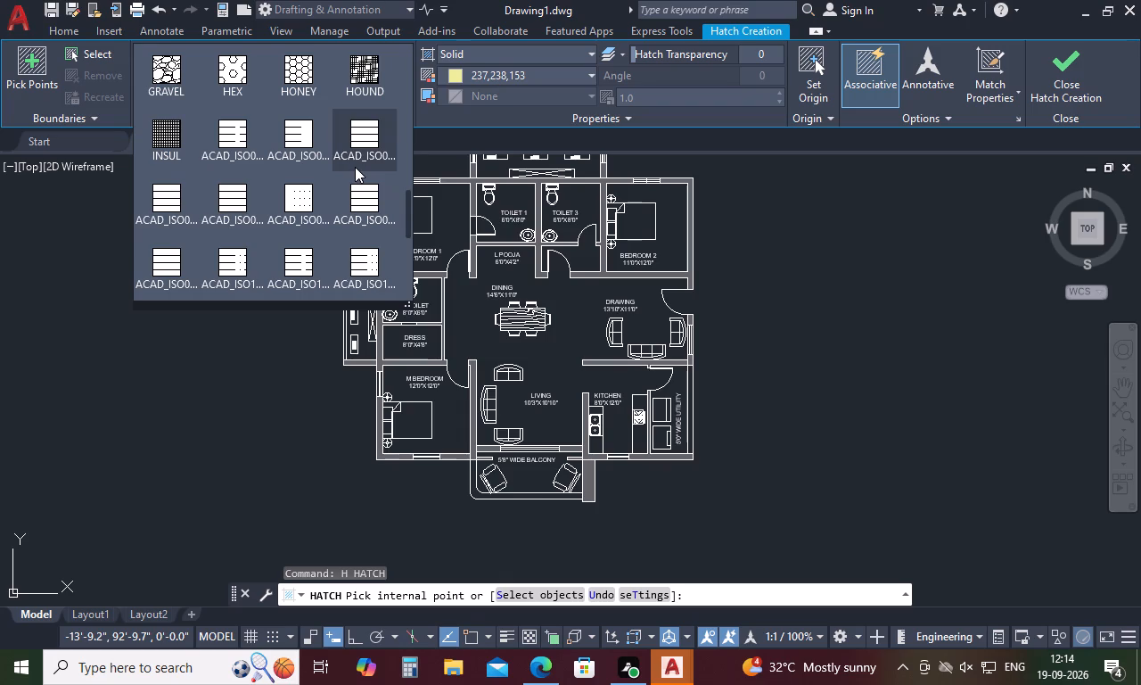
pyautogui.scroll(-7, 355, 167)
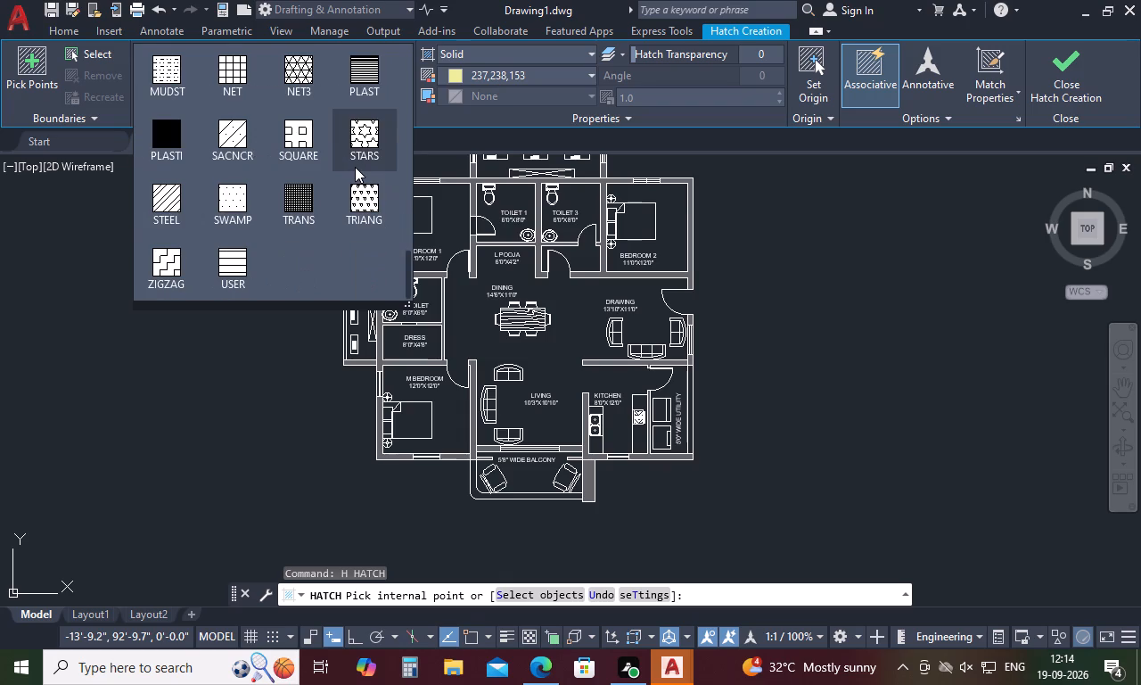
pyautogui.scroll(6, 356, 168)
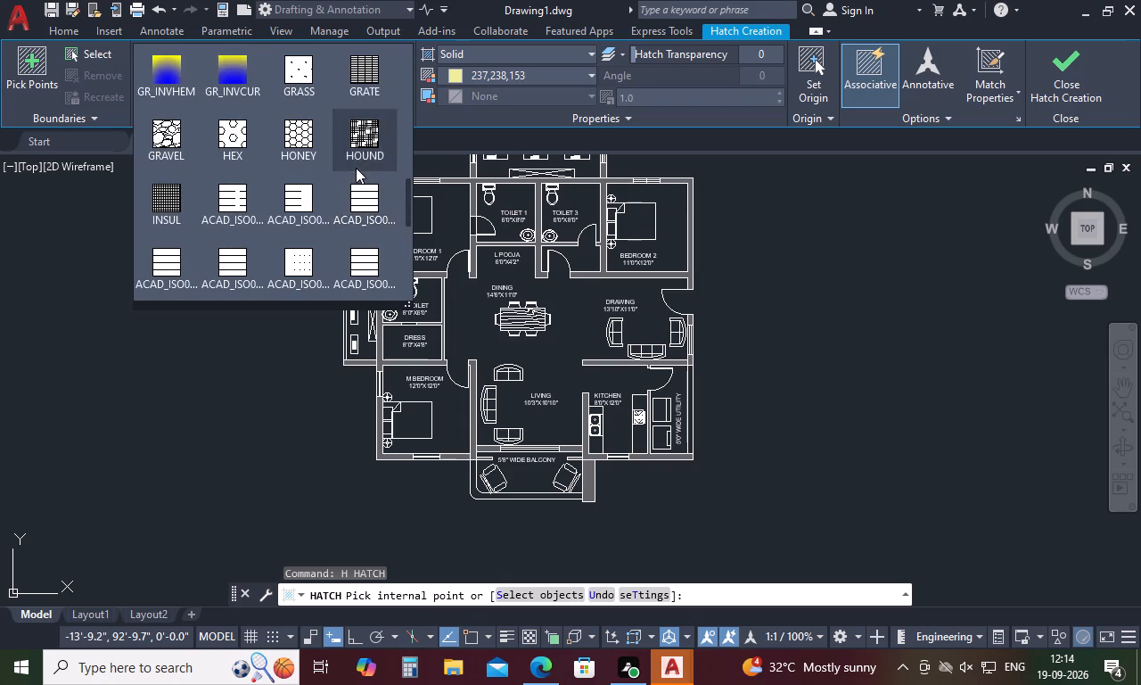
pyautogui.scroll(11, 356, 168)
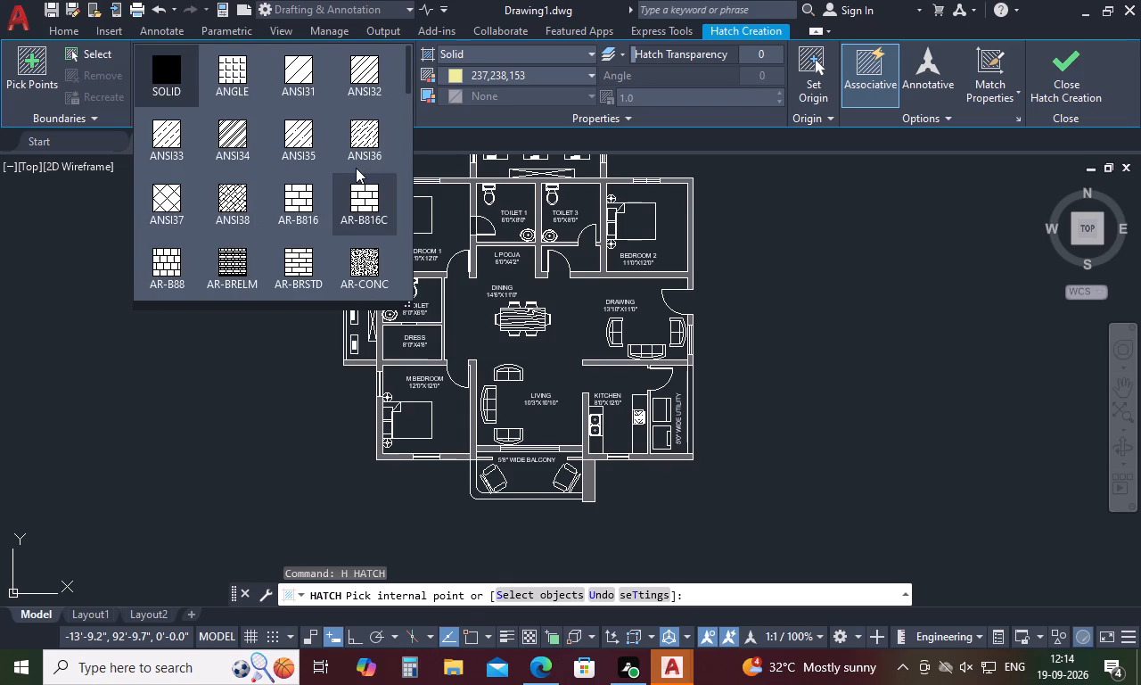
pyautogui.scroll(5, 356, 168)
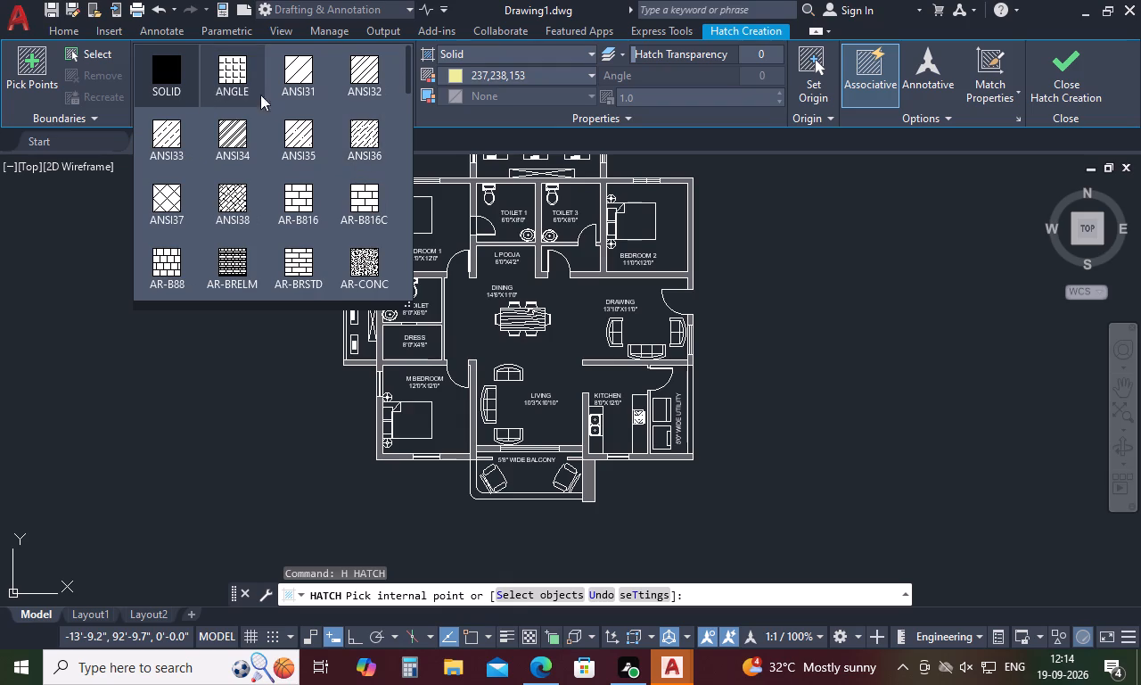
pyautogui.click(230, 69)
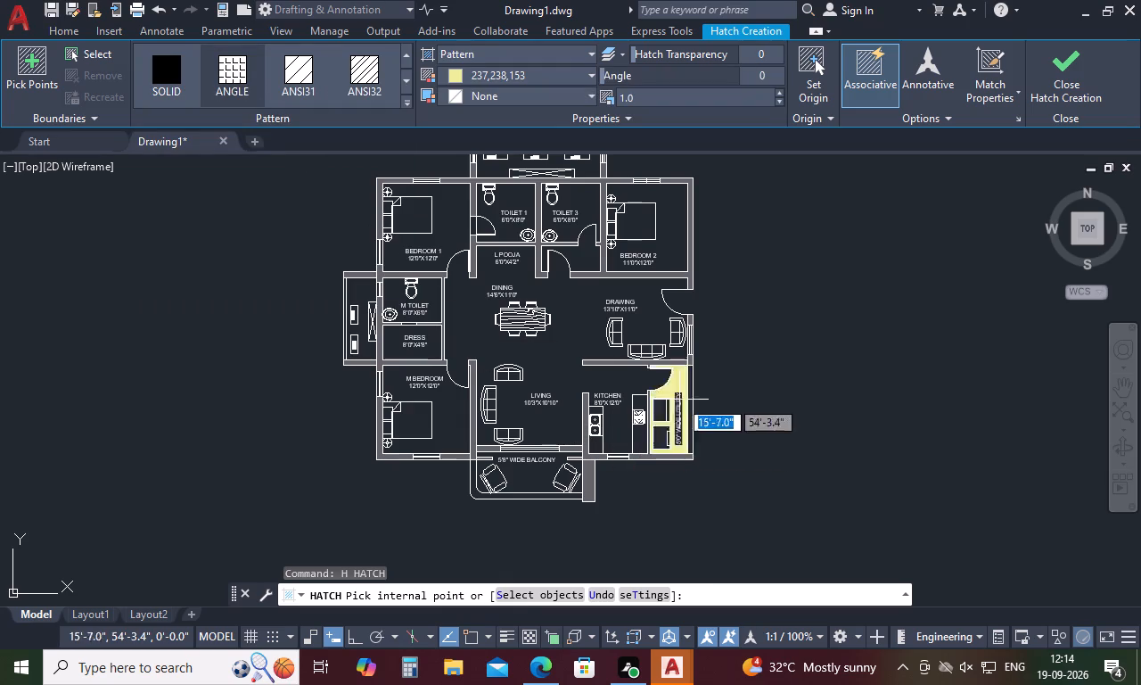
pyautogui.scroll(3, 669, 379)
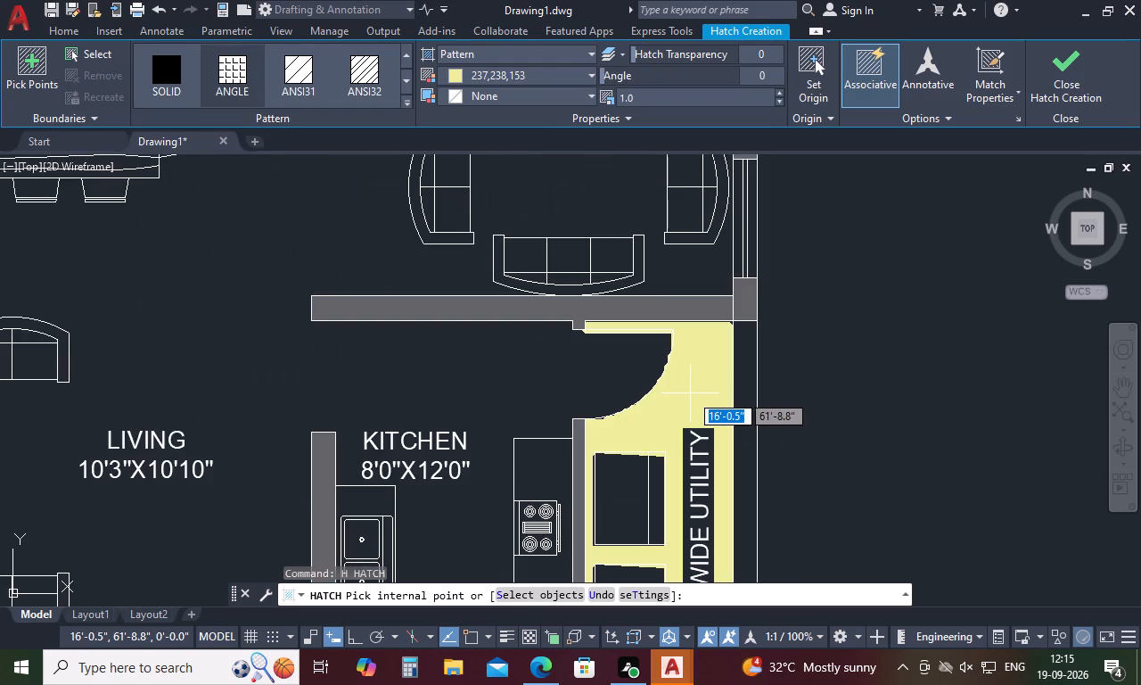
pyautogui.click(690, 393)
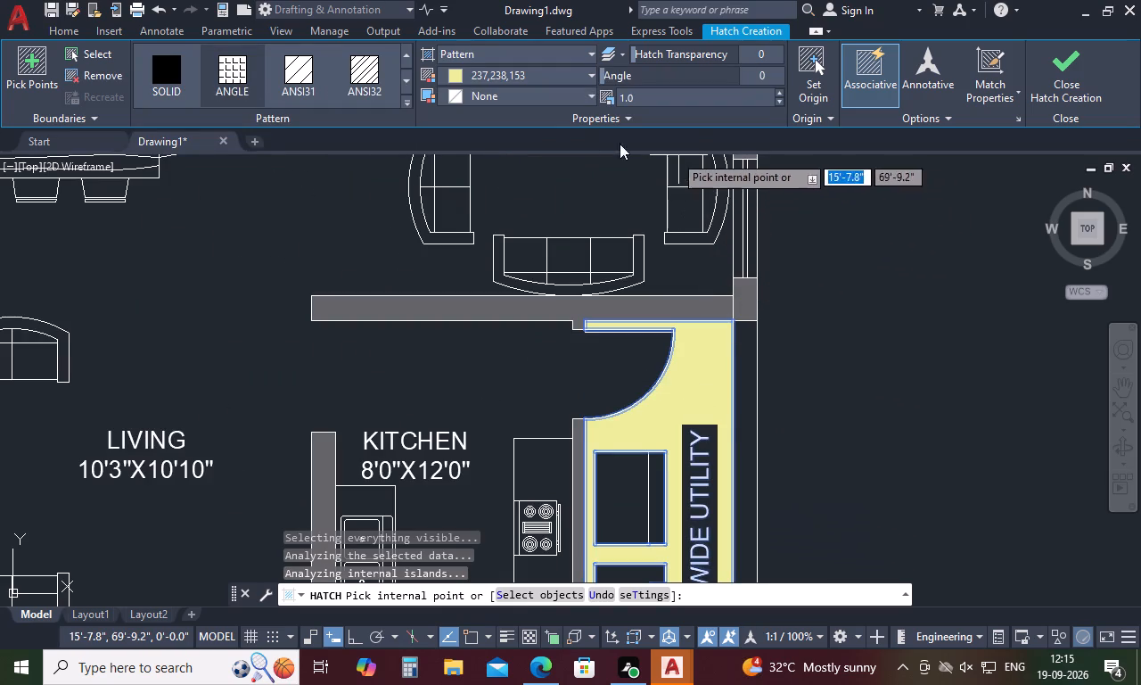
# Set the utility floor hatch's colour to ByLayer.
pyautogui.click(589, 95)
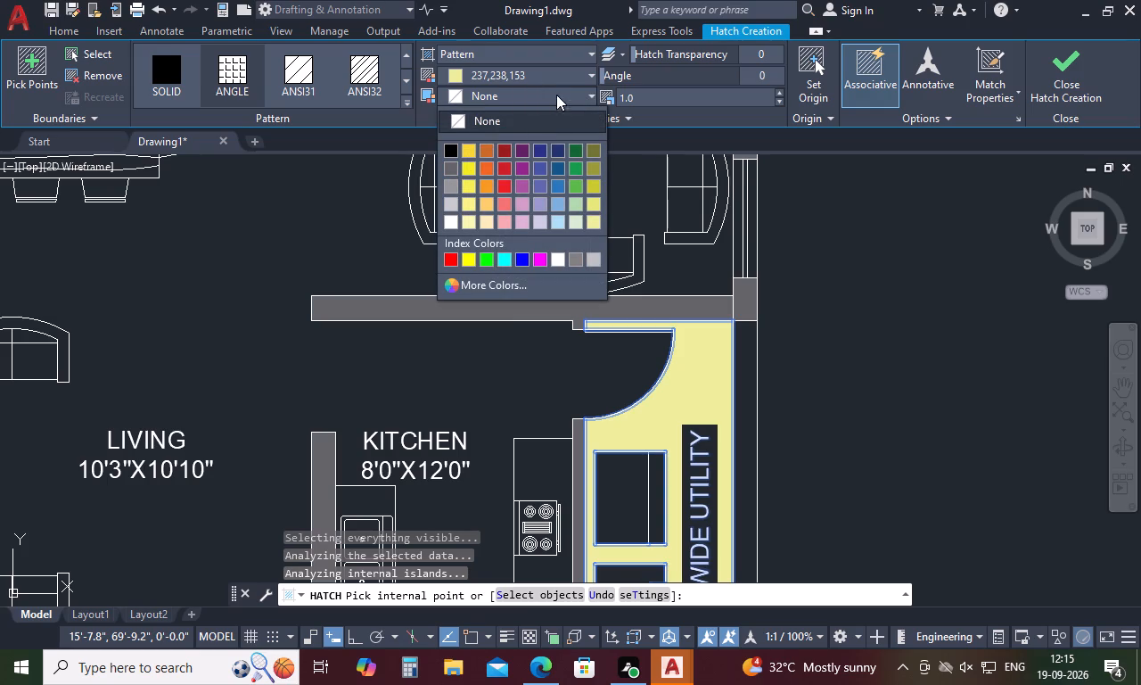
pyautogui.click(595, 73)
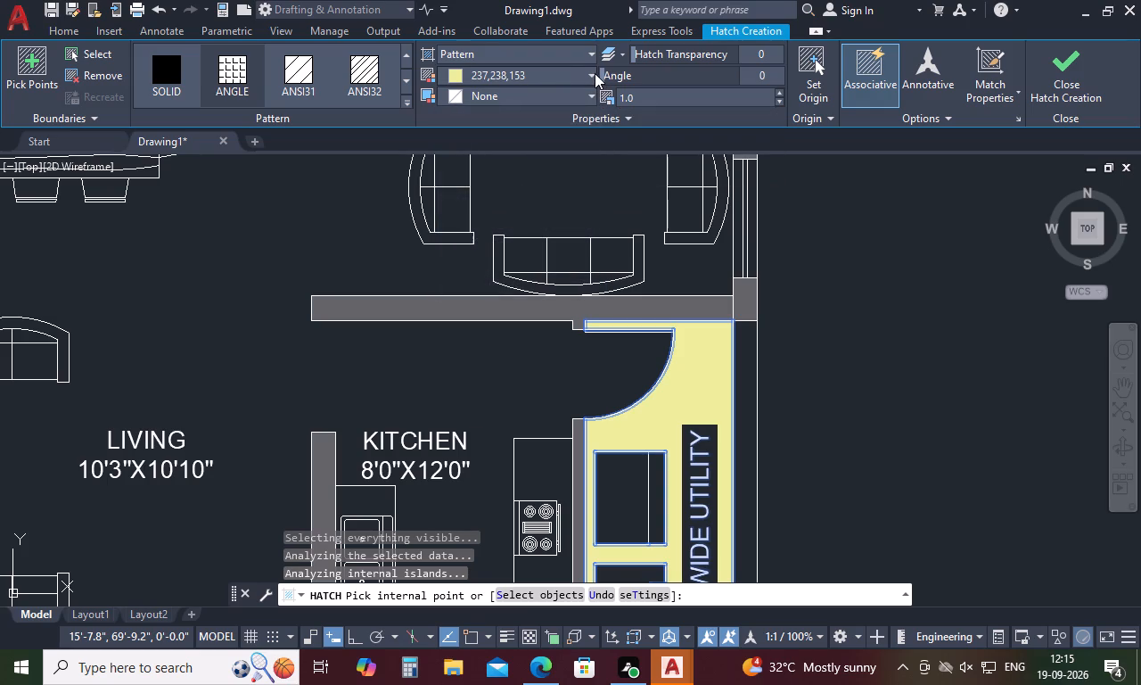
pyautogui.click(588, 74)
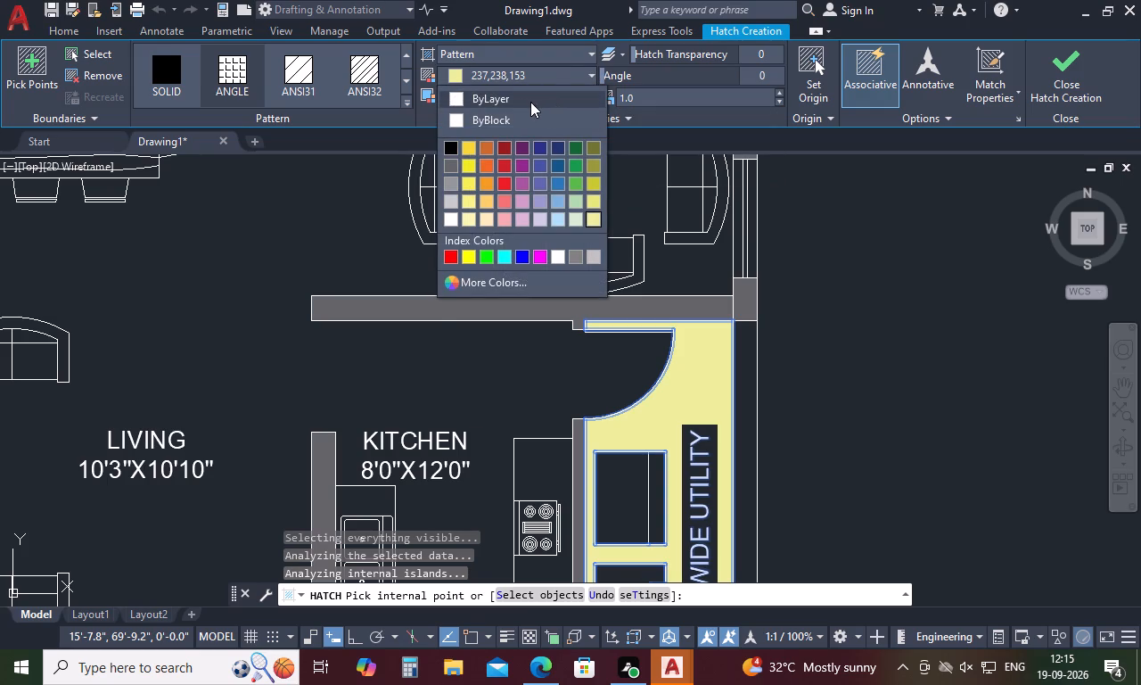
pyautogui.click(530, 102)
# Set the utility floor hatch's pattern scale to 10.
pyautogui.click(724, 91)
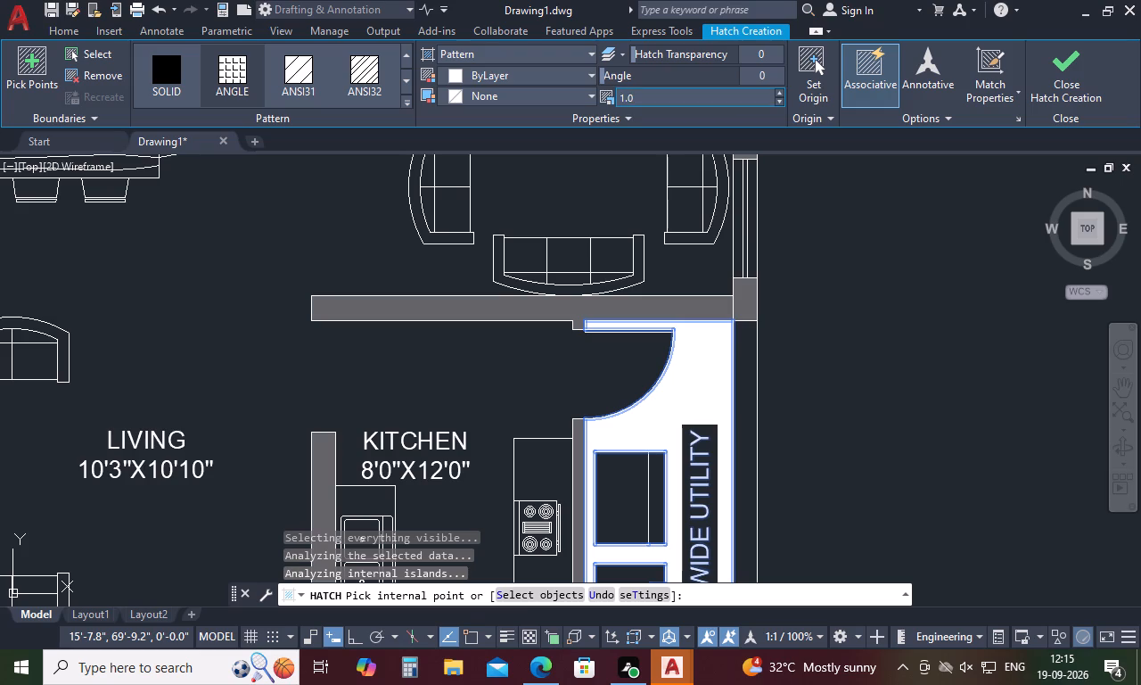
pyautogui.click(690, 100)
pyautogui.press('BackSpace')
pyautogui.write('10')
pyautogui.press('Return')
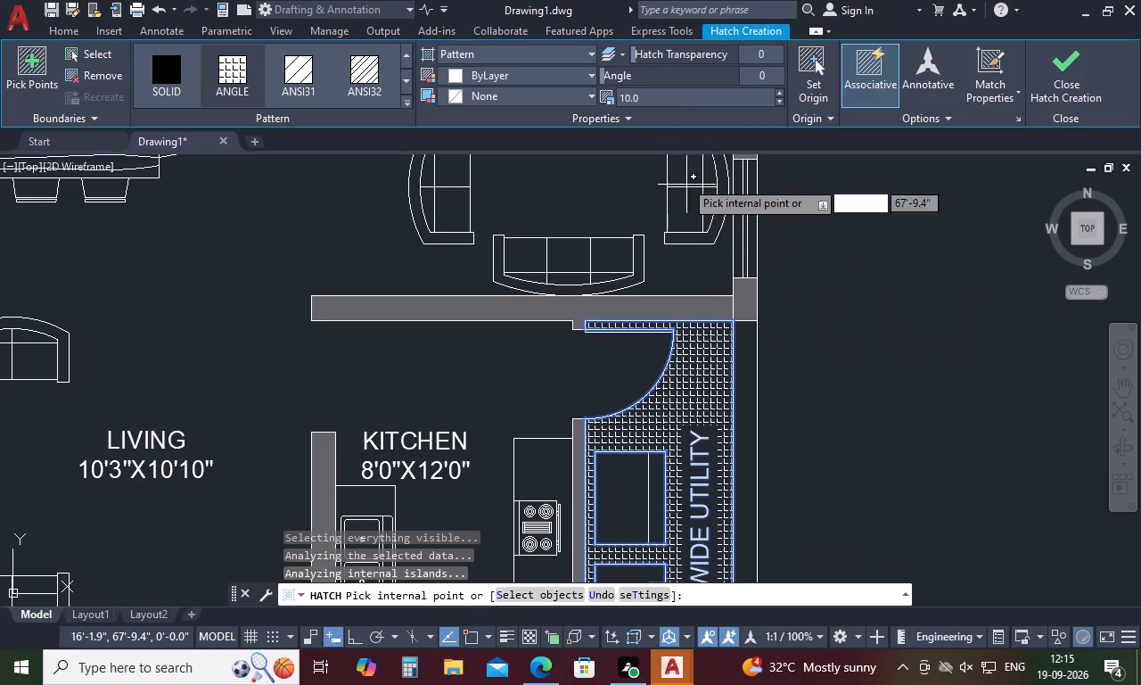
# Set the utility floor hatch's pattern scale to 30 and finish the hatch.
pyautogui.click(651, 96)
pyautogui.press('BackSpace')
pyautogui.press('BackSpace')
pyautogui.press('BackSpace')
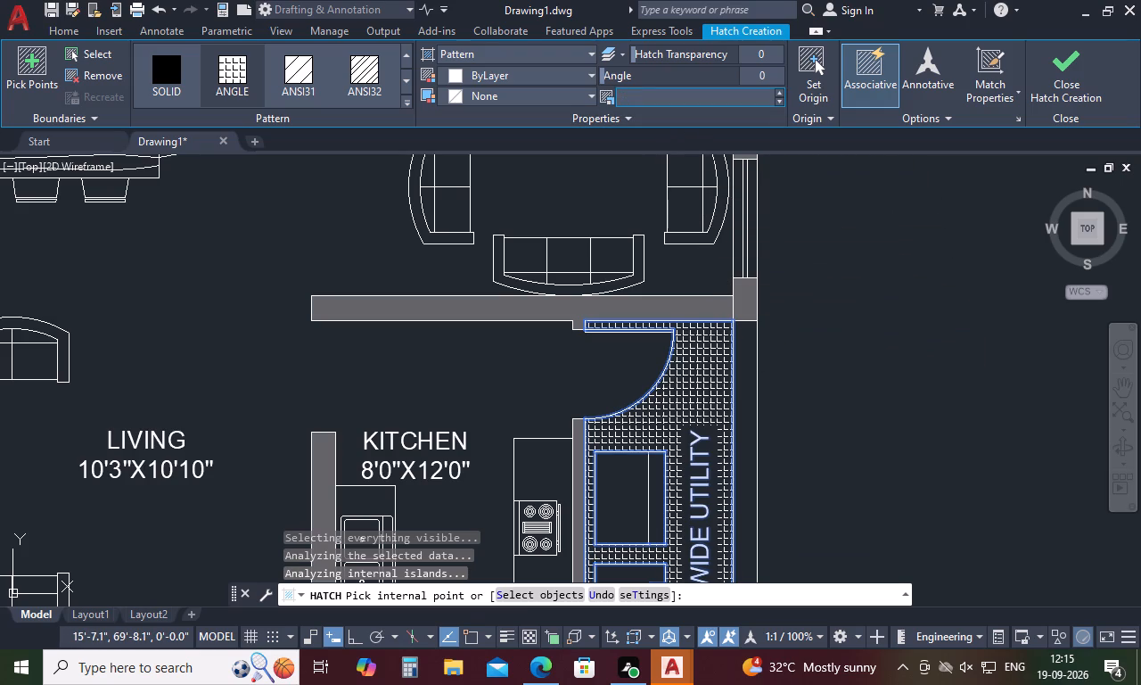
pyautogui.press('5')
pyautogui.press('BackSpace')
pyautogui.write('30')
pyautogui.press('Return')
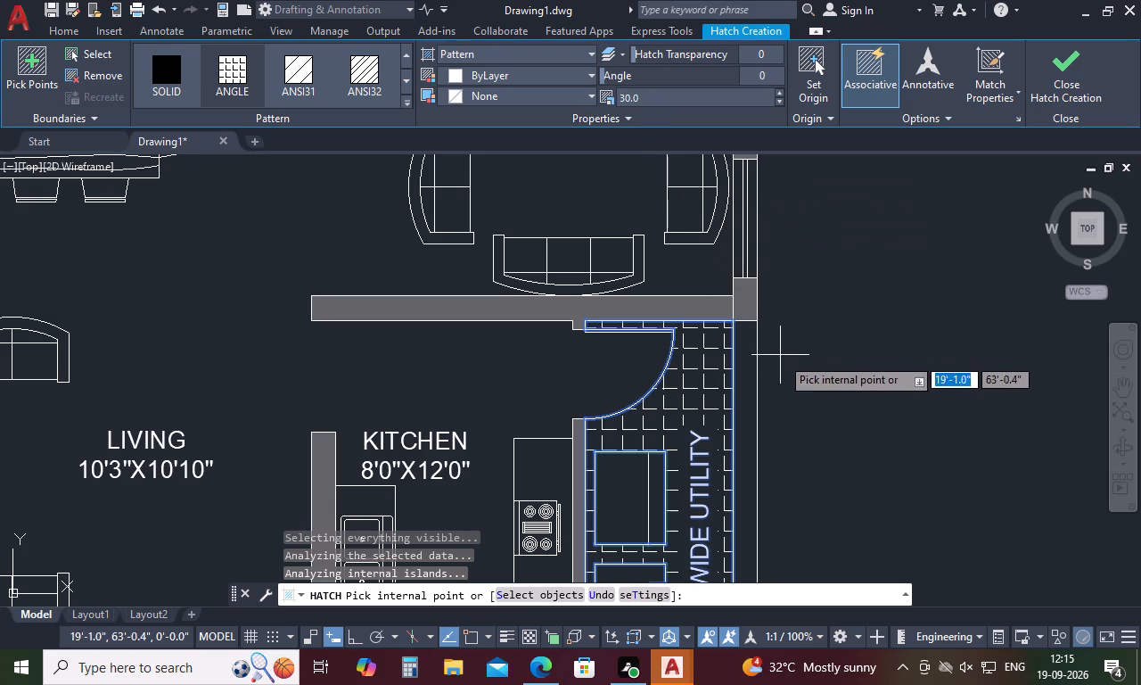
pyautogui.press('space')
# Examine the whole floor plan up close and at full extent, checking the rooms, walls, door openings and utility hatch.
pyautogui.scroll(-2, 497, 310)
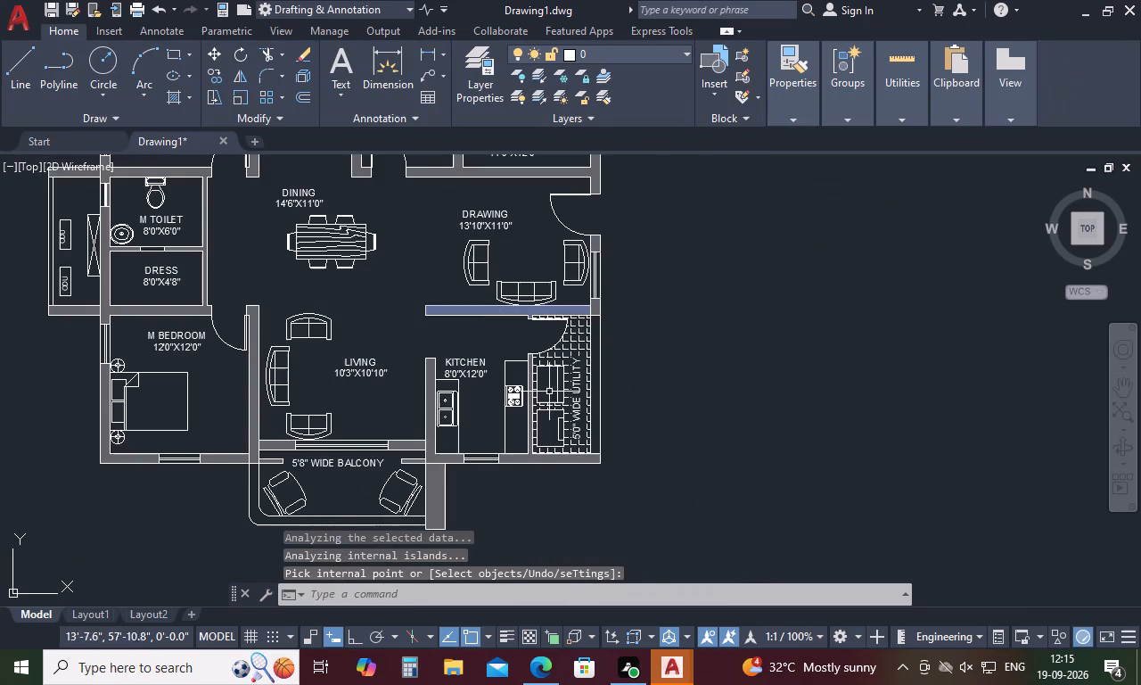
pyautogui.scroll(-2, 586, 431)
pyautogui.scroll(2, 499, 377)
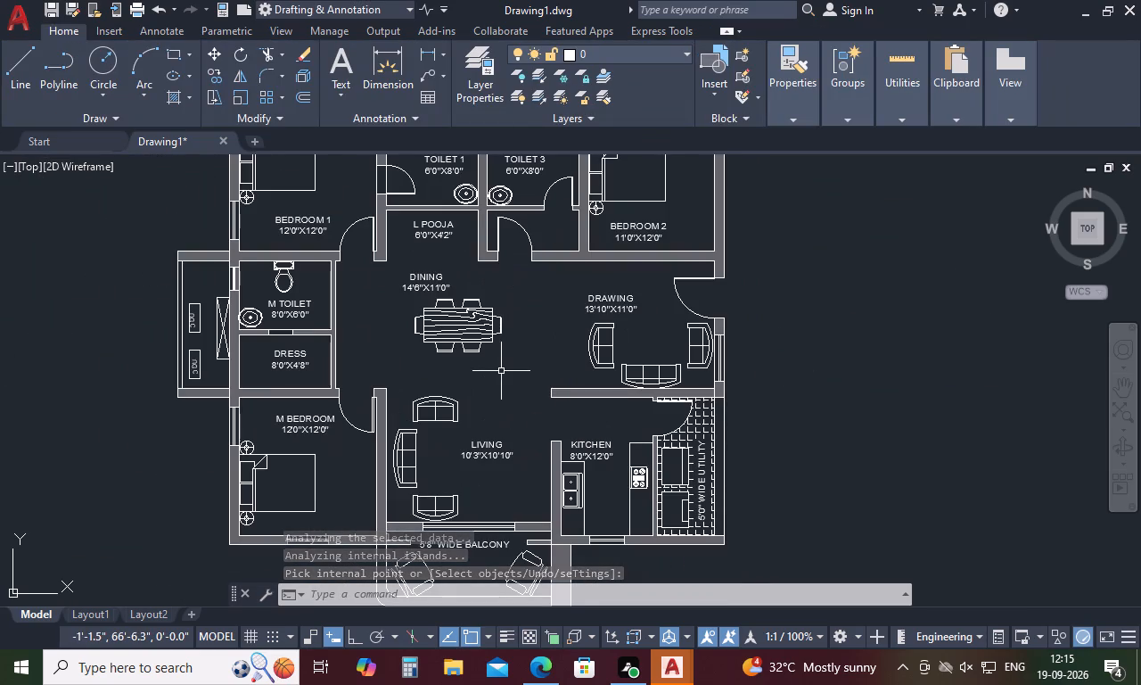
pyautogui.scroll(-1, 513, 376)
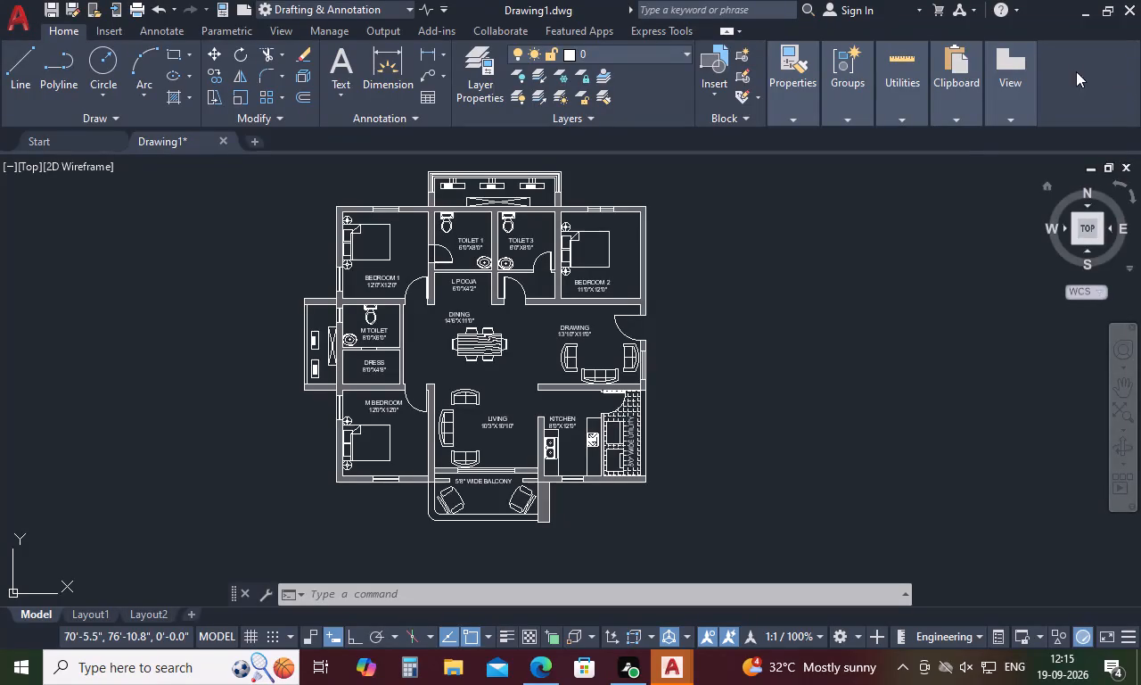
pyautogui.press('Escape')
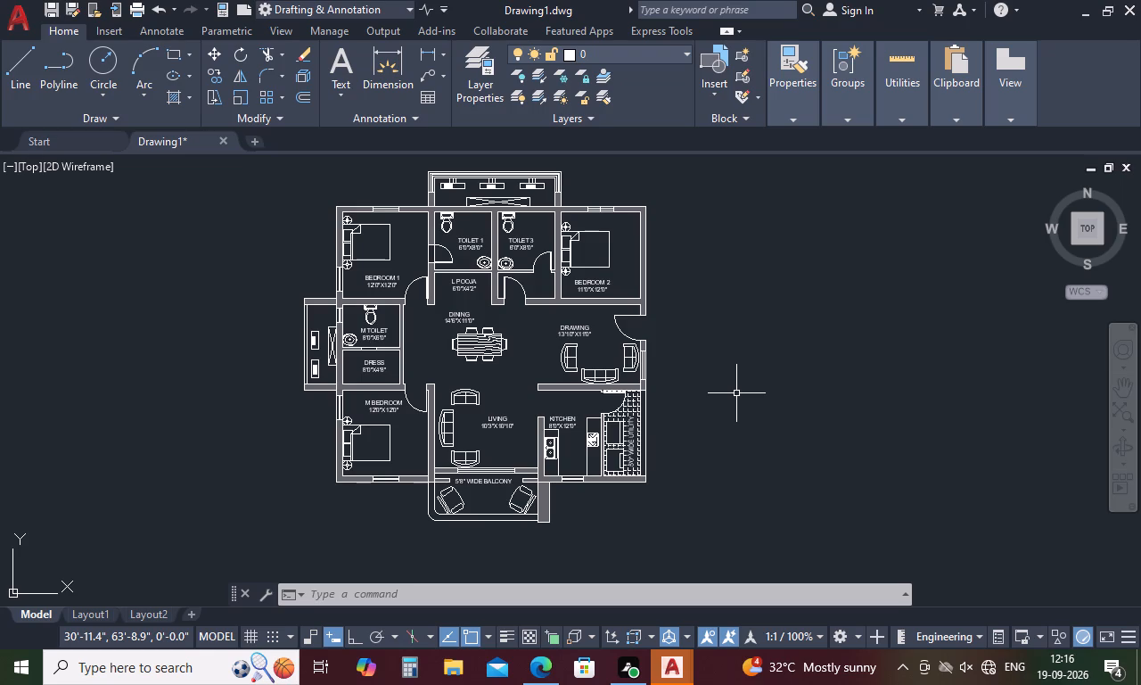
pyautogui.scroll(-2, 795, 417)
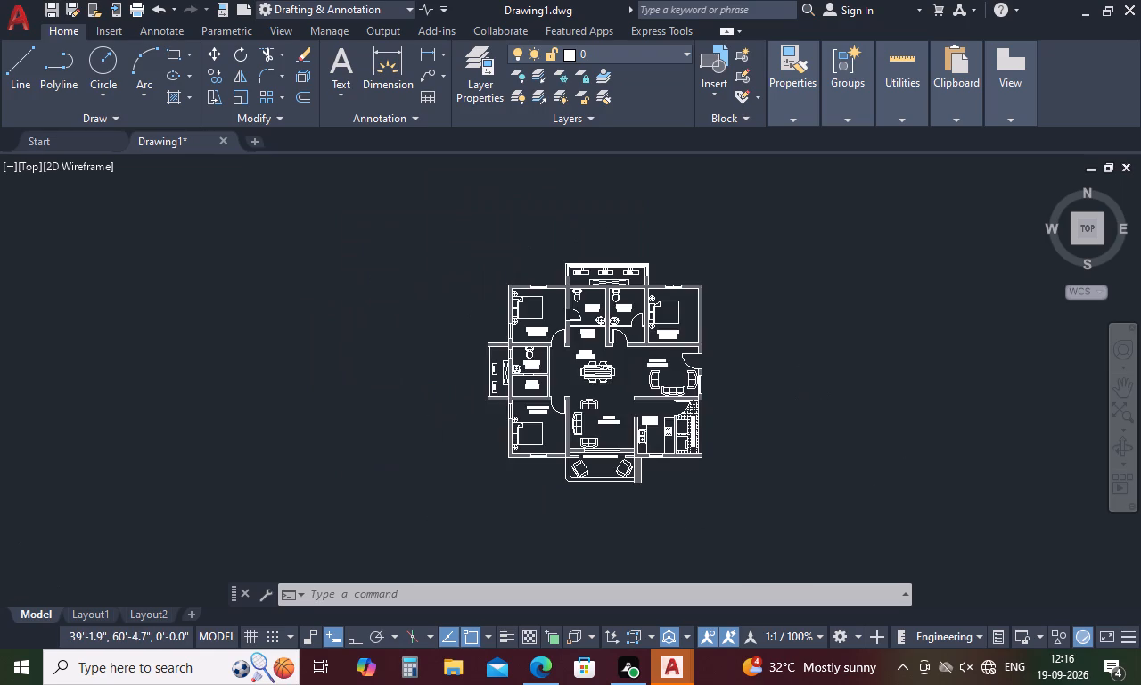
pyautogui.moveTo(795, 417); pyautogui.dragTo(650, 348, button='middle')
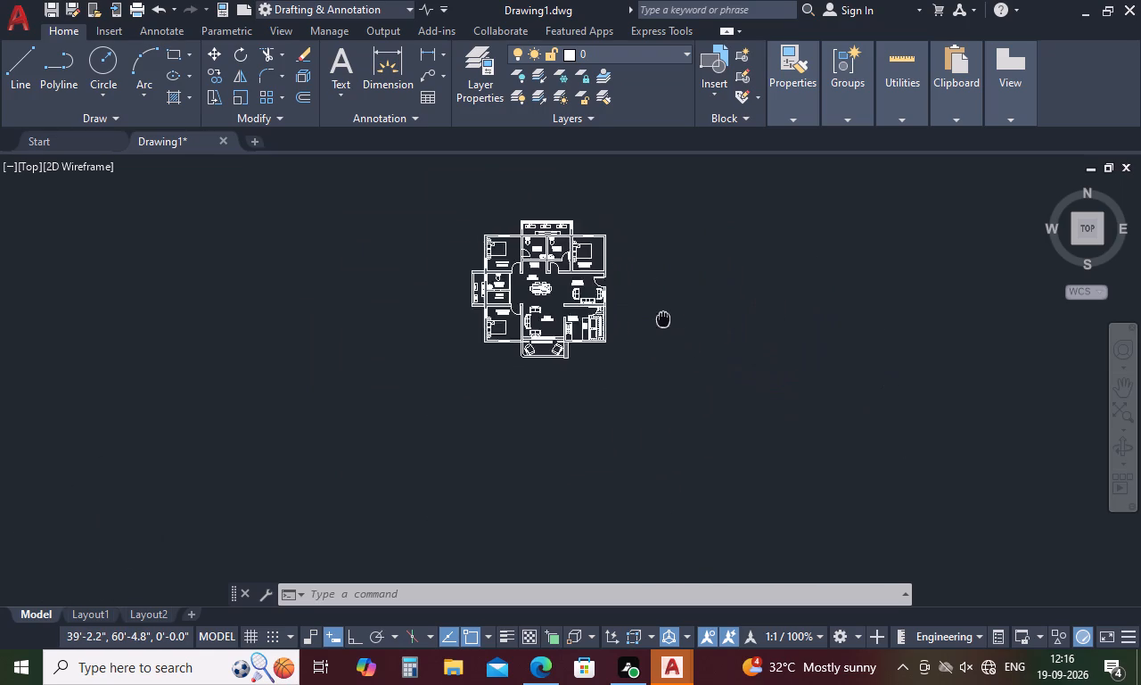
pyautogui.moveTo(650, 348); pyautogui.dragTo(808, 430, button='middle')
pyautogui.scroll(1, 773, 450)
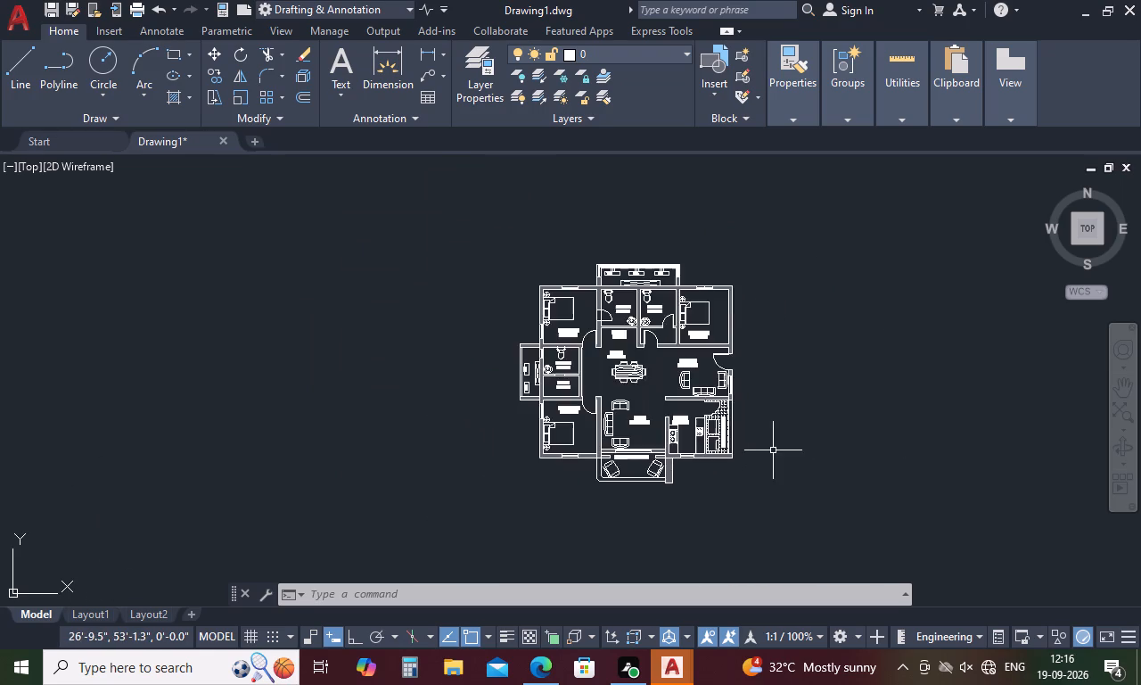
pyautogui.scroll(2, 773, 450)
pyautogui.scroll(-3, 773, 450)
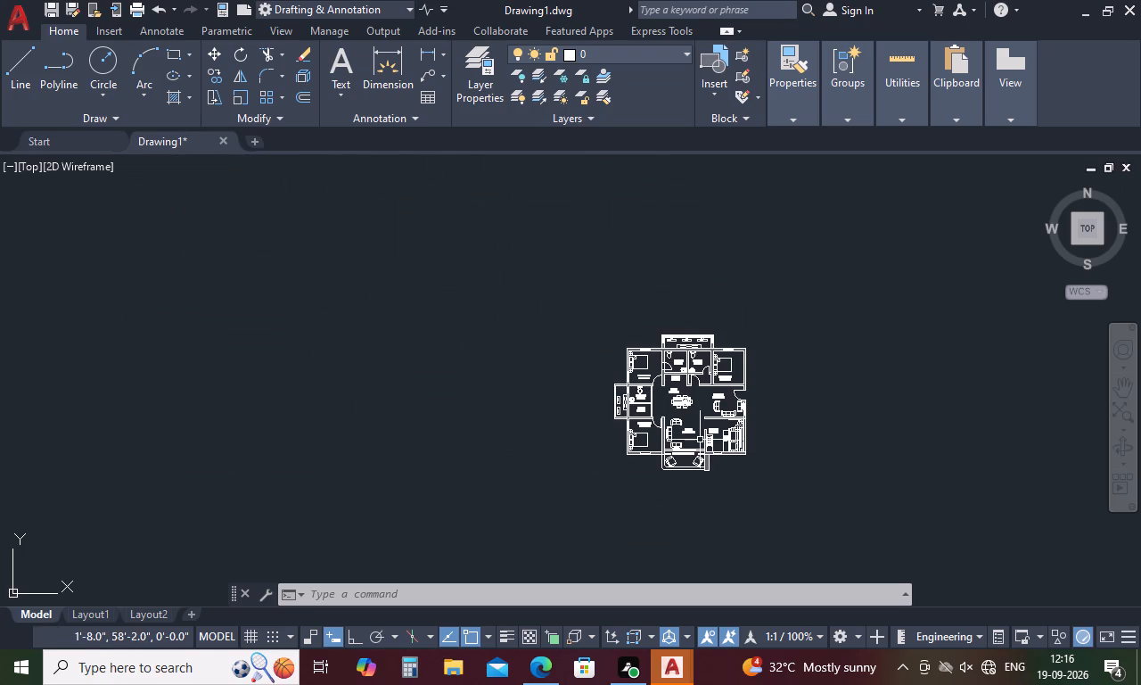
pyautogui.scroll(3, 700, 442)
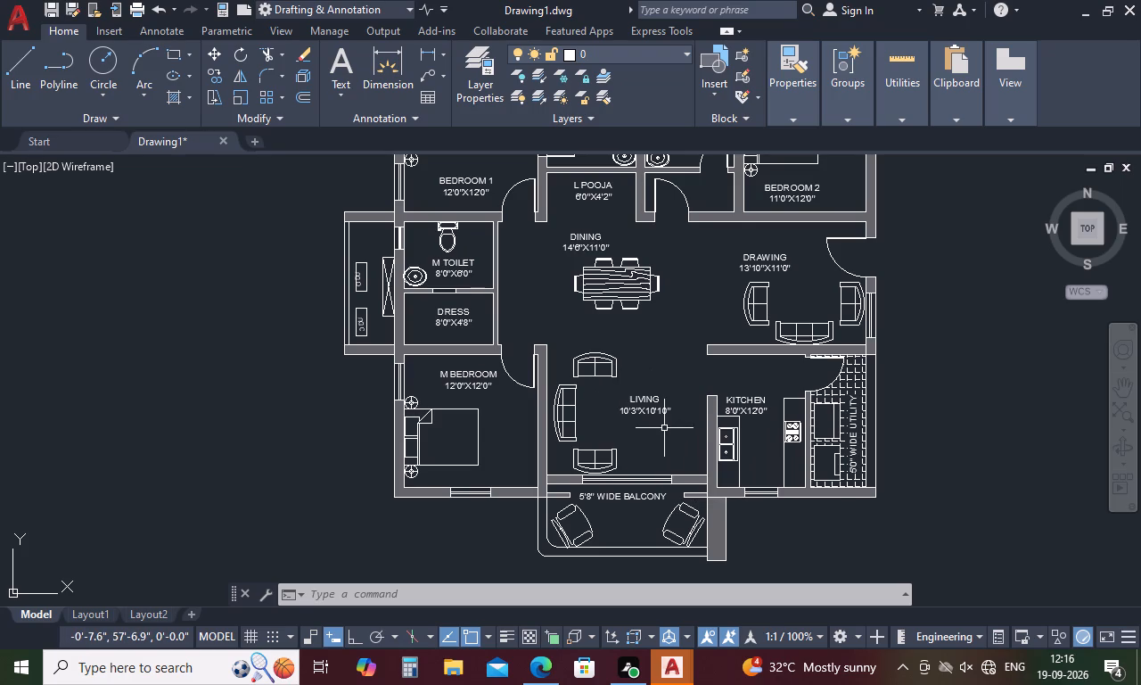
pyautogui.scroll(-2, 664, 428)
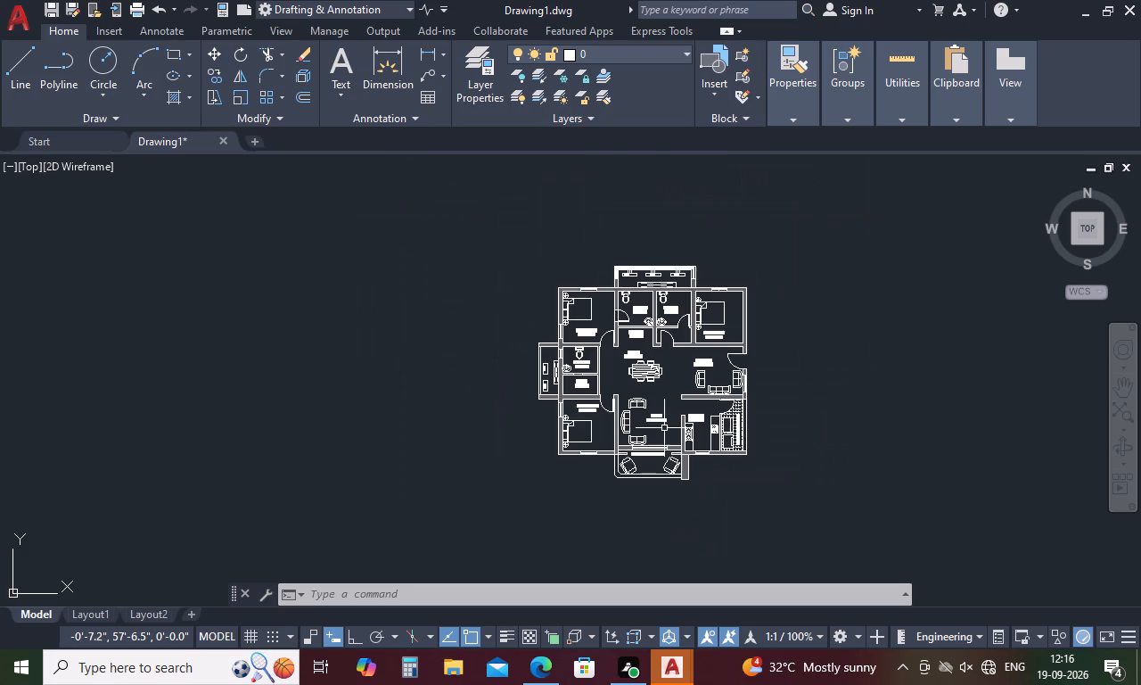
pyautogui.scroll(4, 654, 399)
pyautogui.scroll(-4, 654, 399)
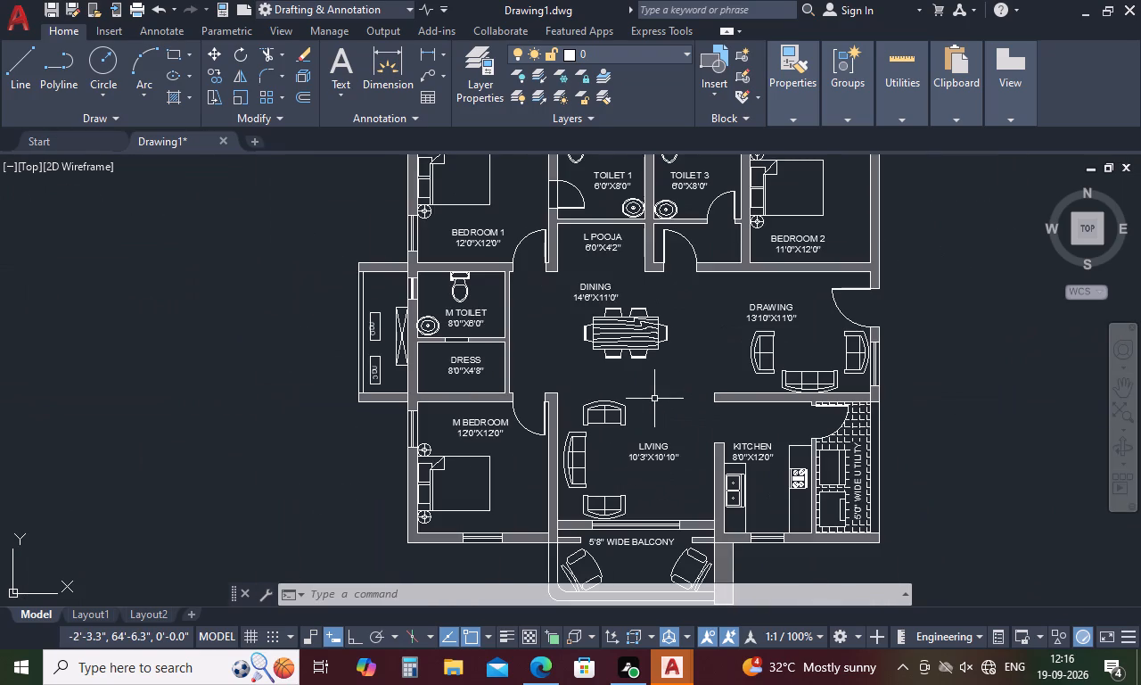
pyautogui.scroll(-2, 654, 399)
pyautogui.scroll(4, 654, 399)
pyautogui.scroll(-2, 654, 399)
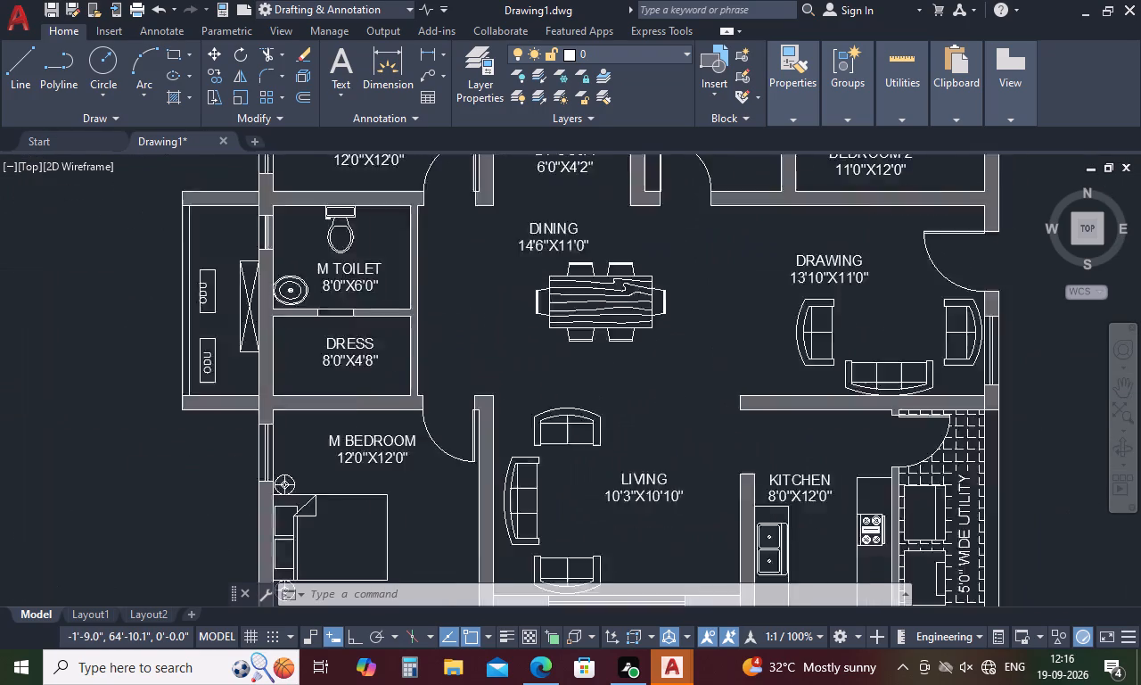
pyautogui.scroll(-2, 654, 399)
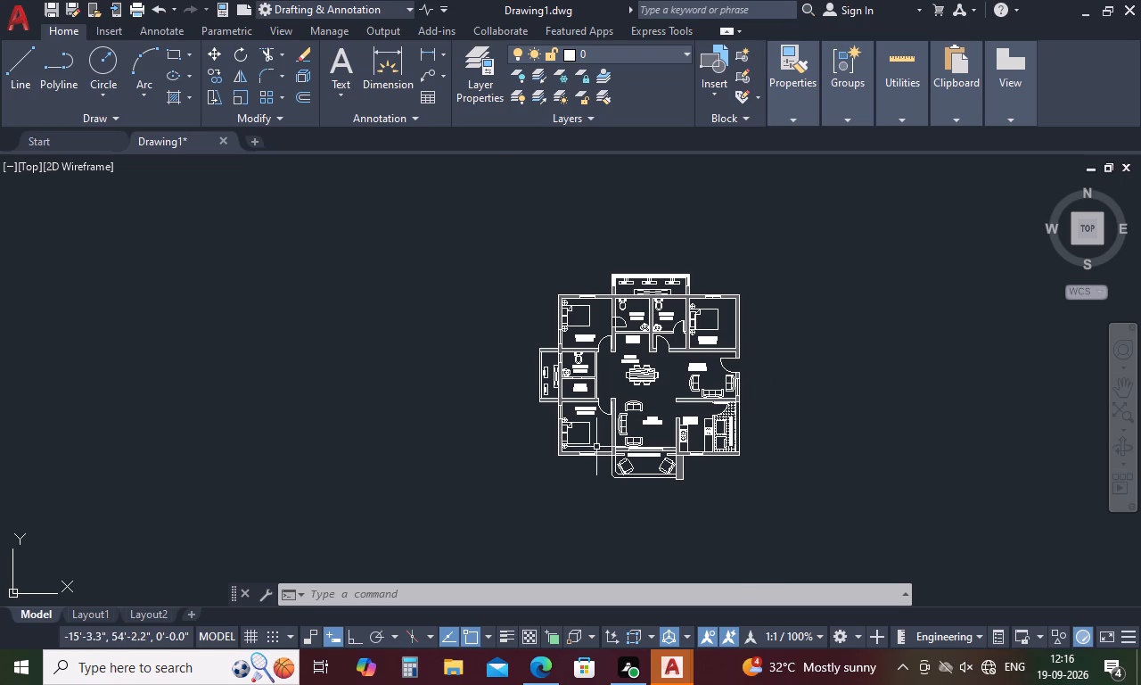
pyautogui.scroll(4, 599, 460)
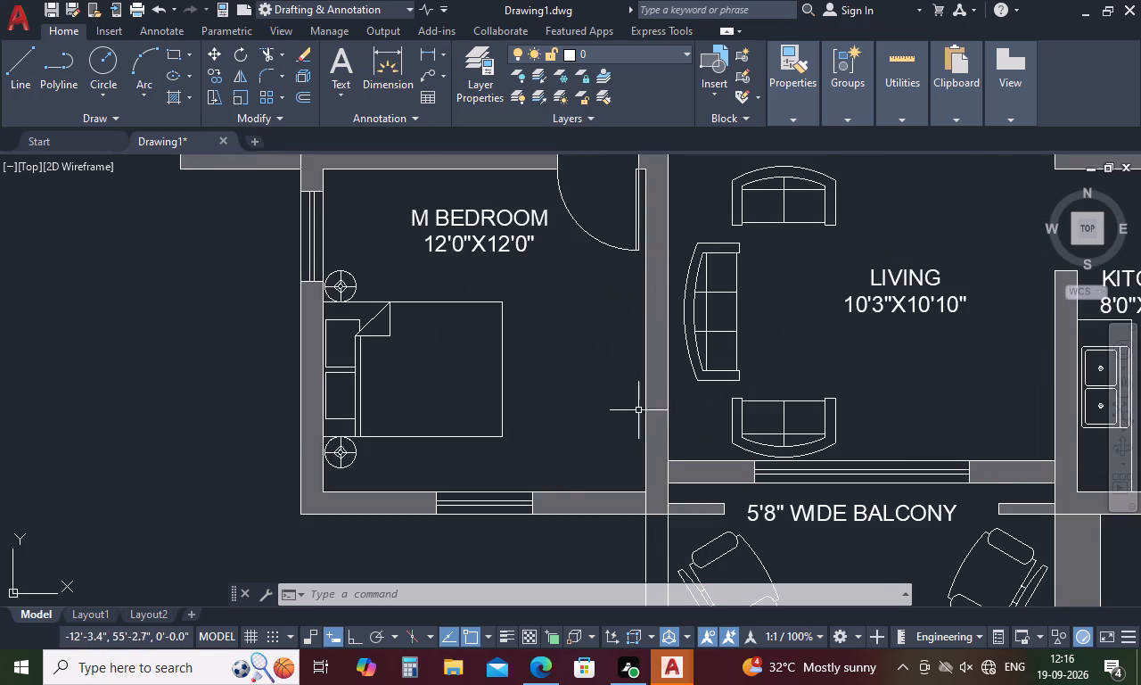
pyautogui.scroll(-3, 646, 404)
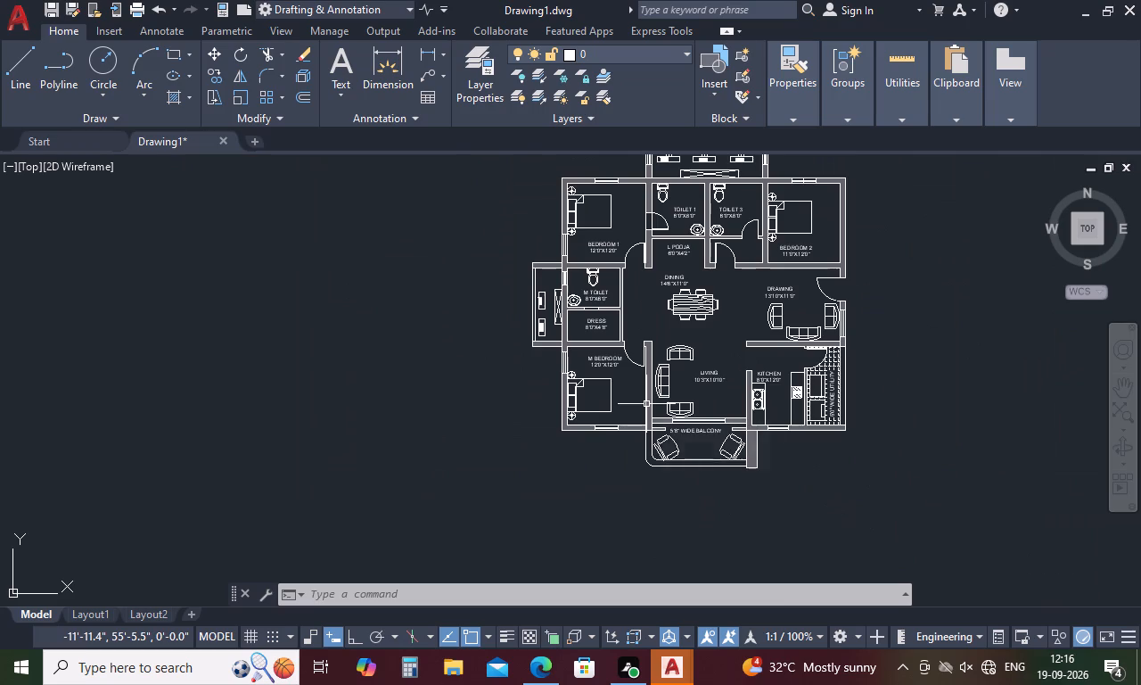
pyautogui.scroll(-2, 646, 404)
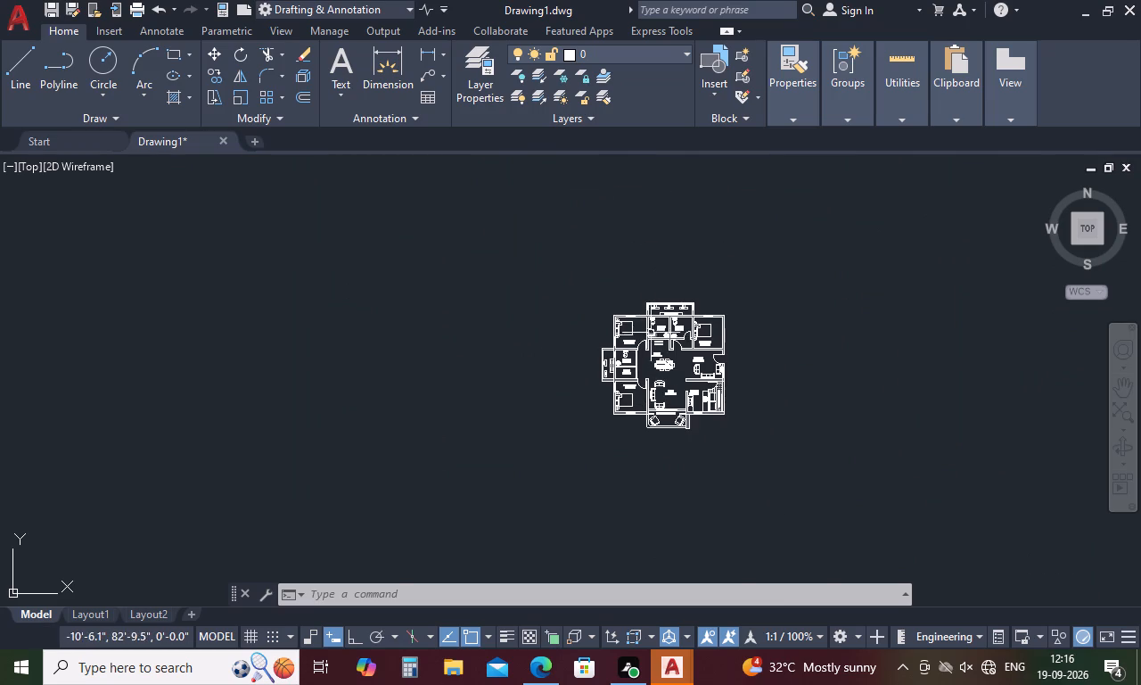
# Trim the wall lines crossing the door opening between Bedroom 1 and Toilet 1.
pyautogui.scroll(4, 652, 331)
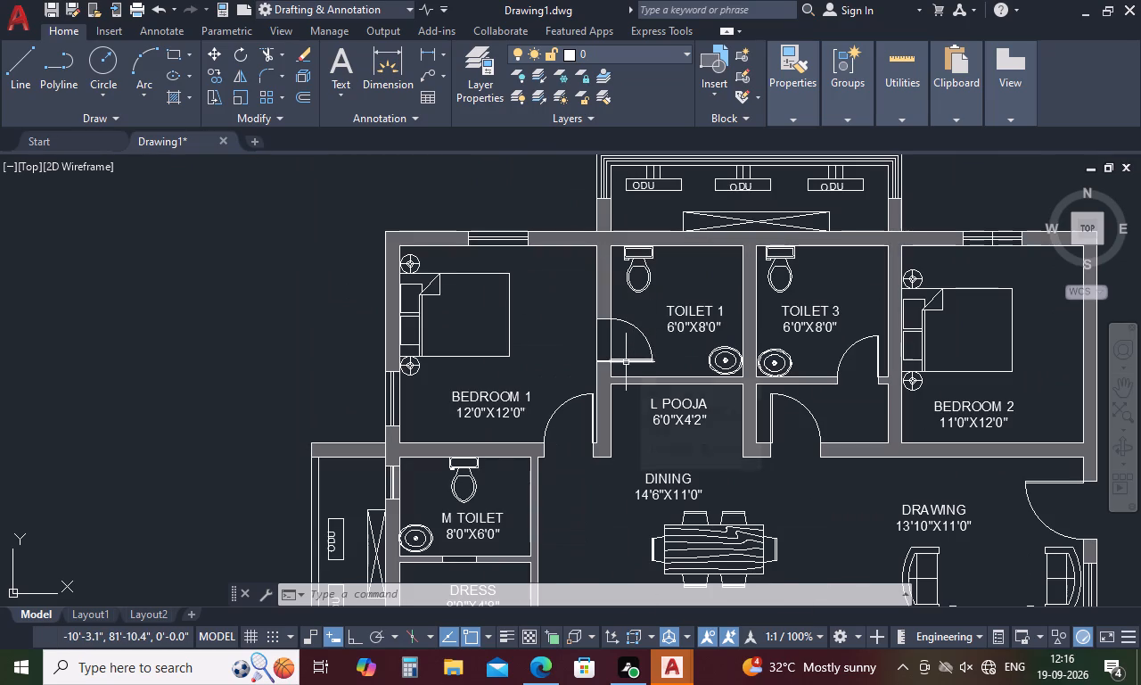
pyautogui.write('TR')
pyautogui.press('Return')
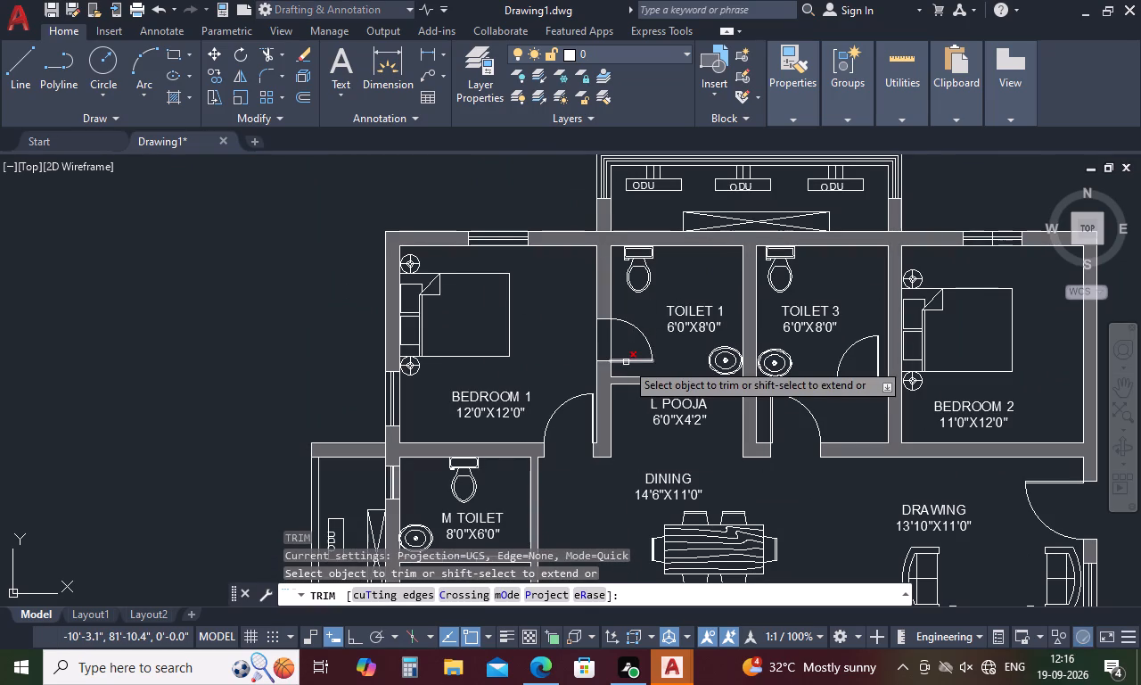
pyautogui.moveTo(629, 342); pyautogui.dragTo(570, 341)
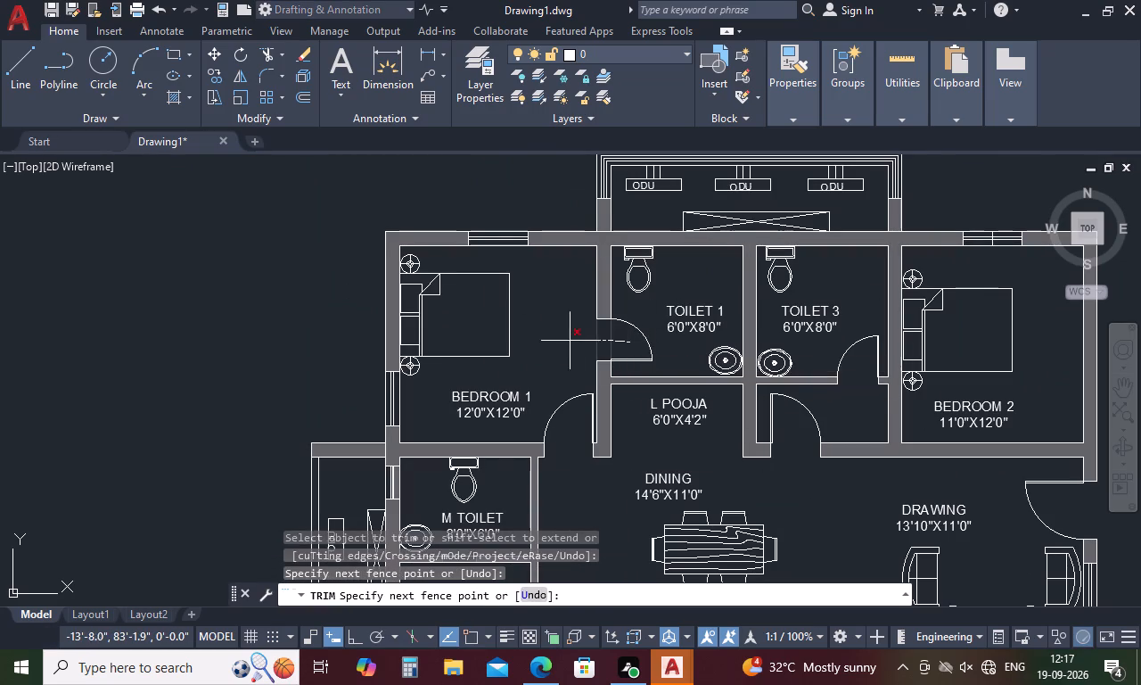
pyautogui.moveTo(570, 341); pyautogui.dragTo(567, 341)
pyautogui.scroll(-3, 568, 341)
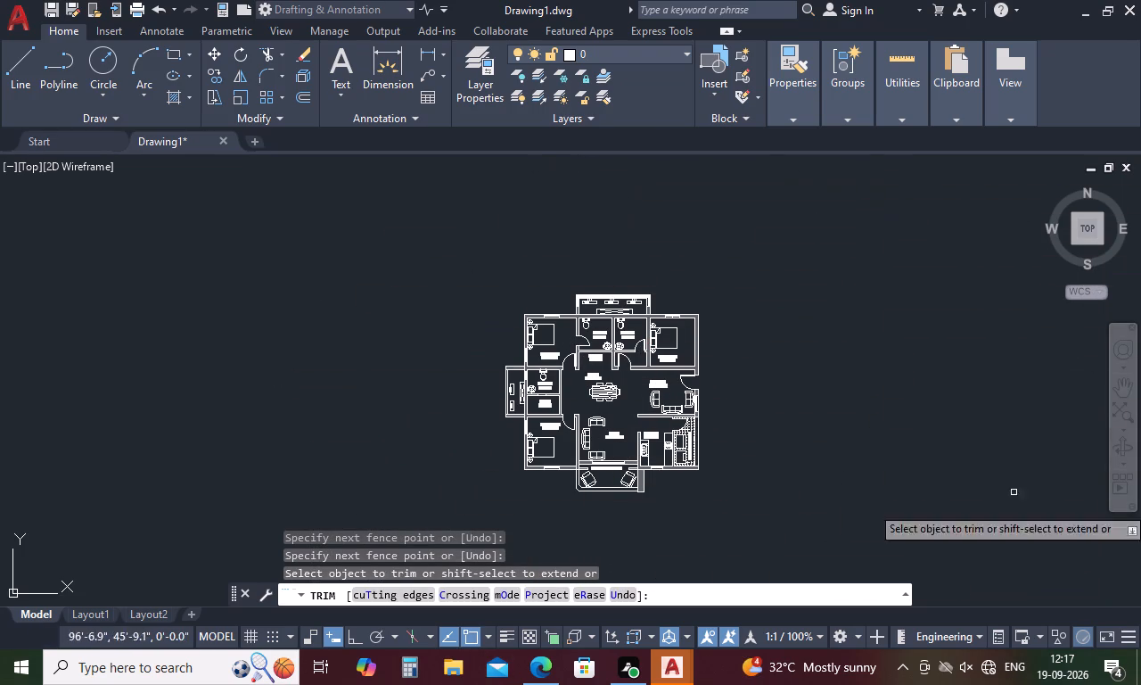
pyautogui.press('space')
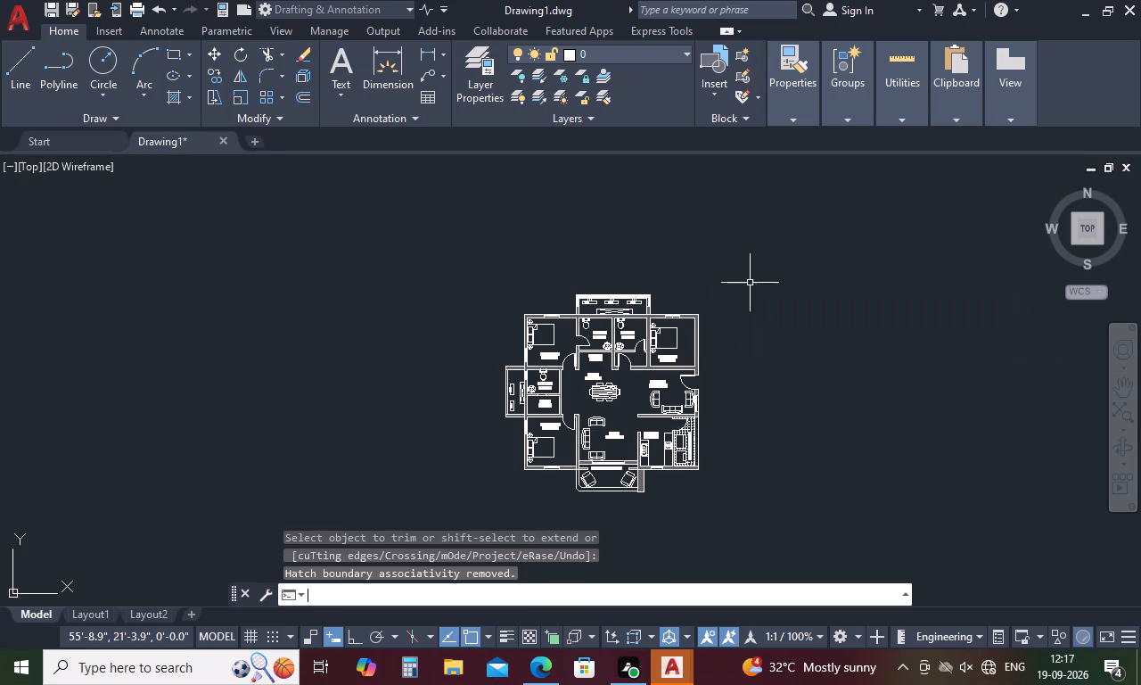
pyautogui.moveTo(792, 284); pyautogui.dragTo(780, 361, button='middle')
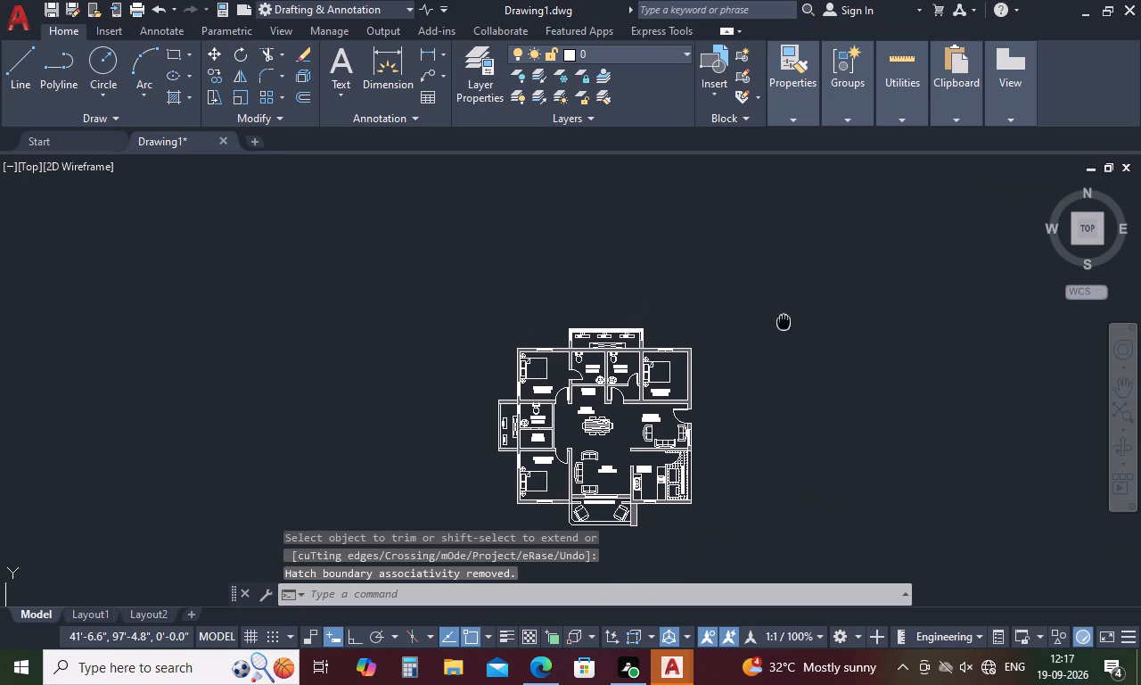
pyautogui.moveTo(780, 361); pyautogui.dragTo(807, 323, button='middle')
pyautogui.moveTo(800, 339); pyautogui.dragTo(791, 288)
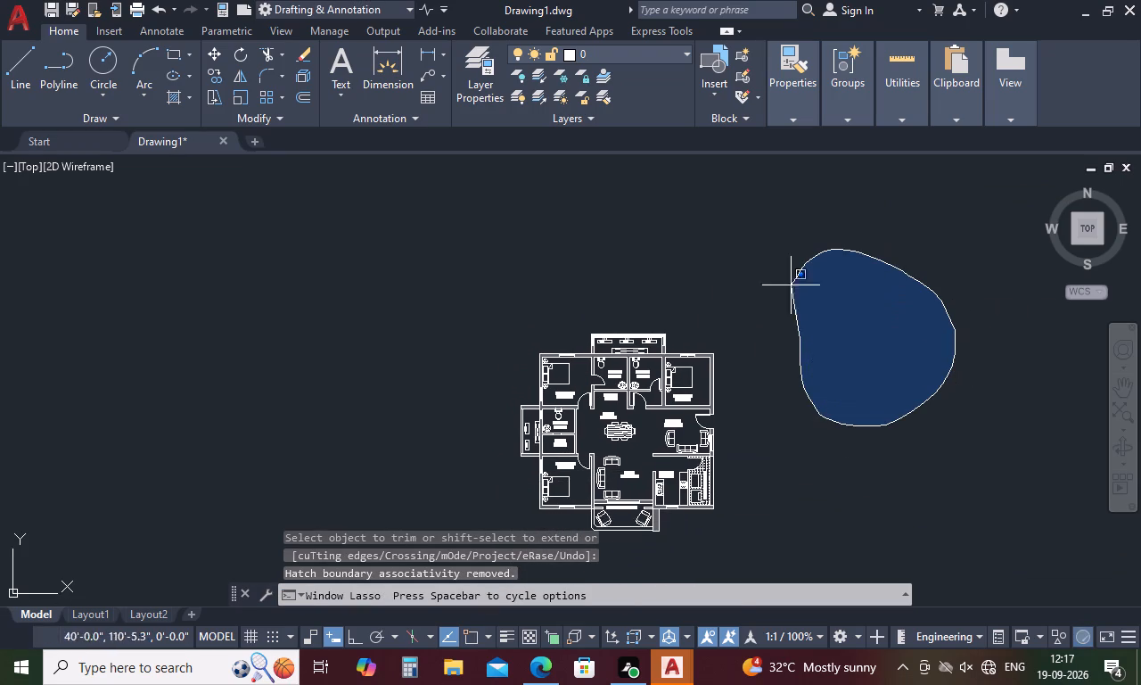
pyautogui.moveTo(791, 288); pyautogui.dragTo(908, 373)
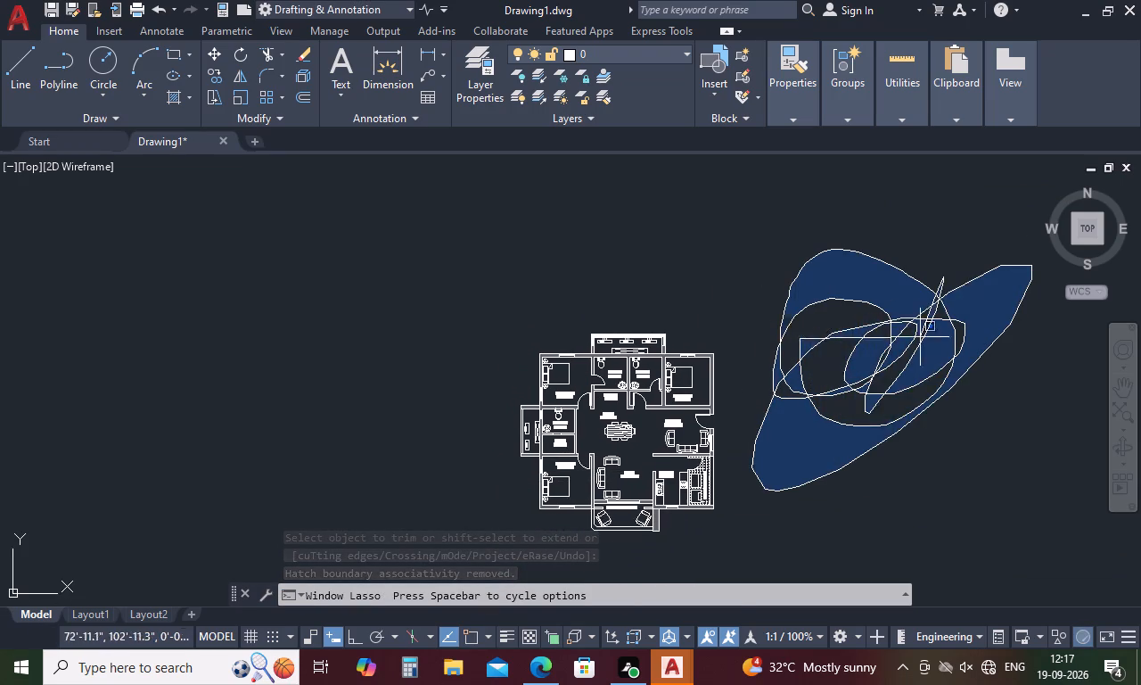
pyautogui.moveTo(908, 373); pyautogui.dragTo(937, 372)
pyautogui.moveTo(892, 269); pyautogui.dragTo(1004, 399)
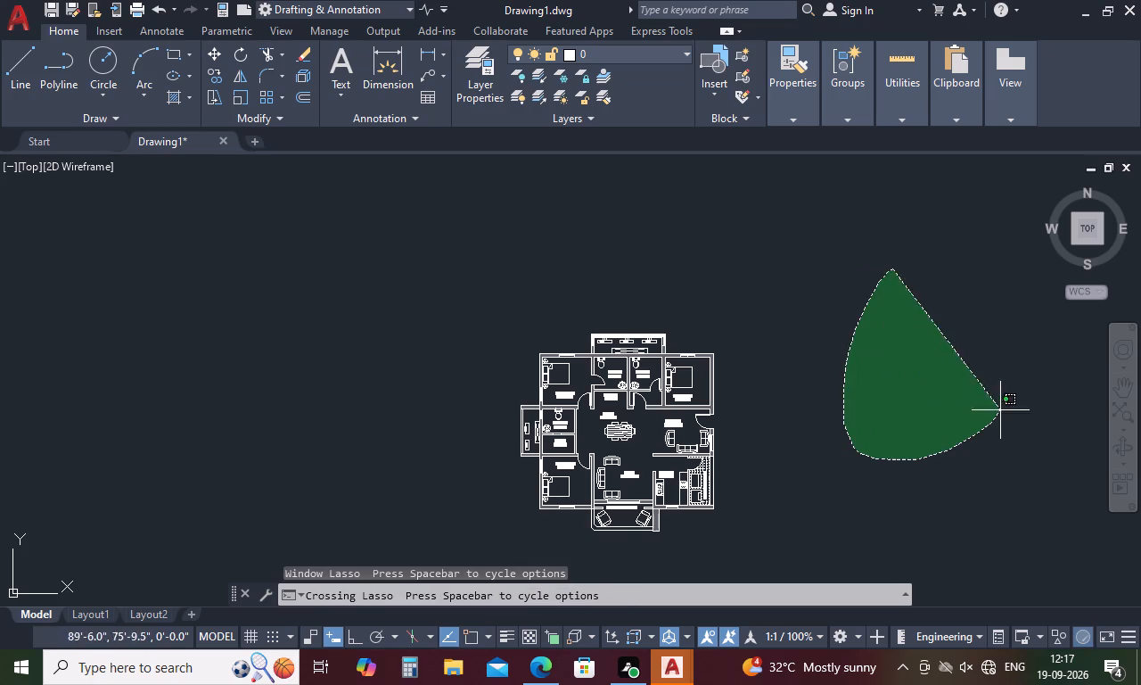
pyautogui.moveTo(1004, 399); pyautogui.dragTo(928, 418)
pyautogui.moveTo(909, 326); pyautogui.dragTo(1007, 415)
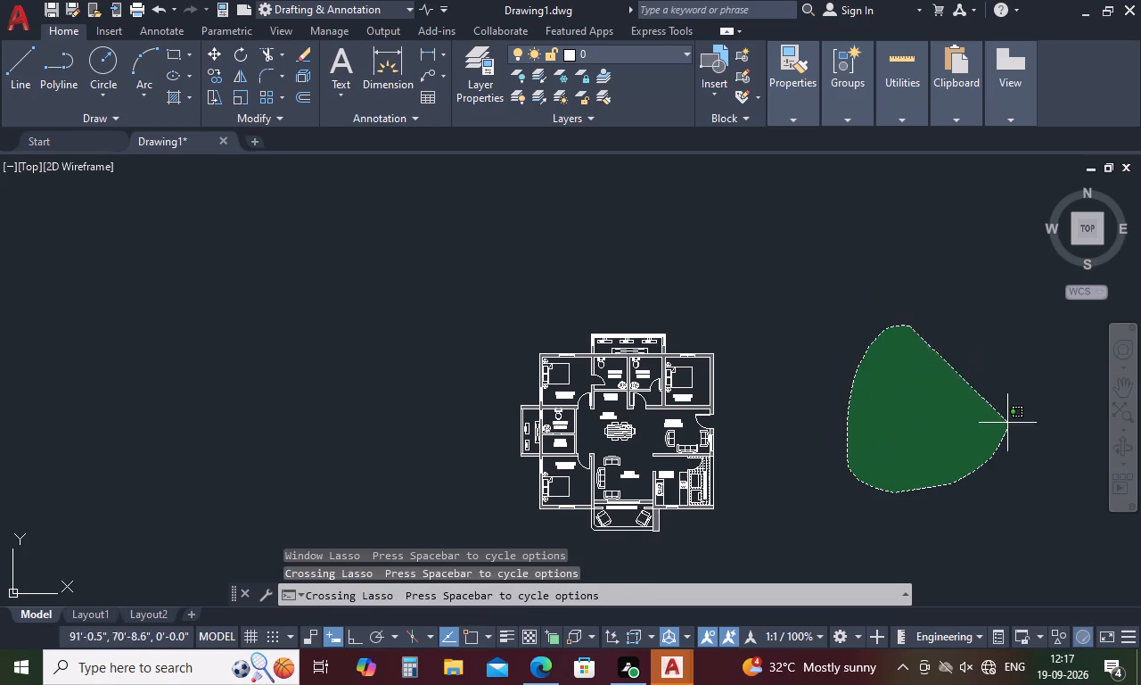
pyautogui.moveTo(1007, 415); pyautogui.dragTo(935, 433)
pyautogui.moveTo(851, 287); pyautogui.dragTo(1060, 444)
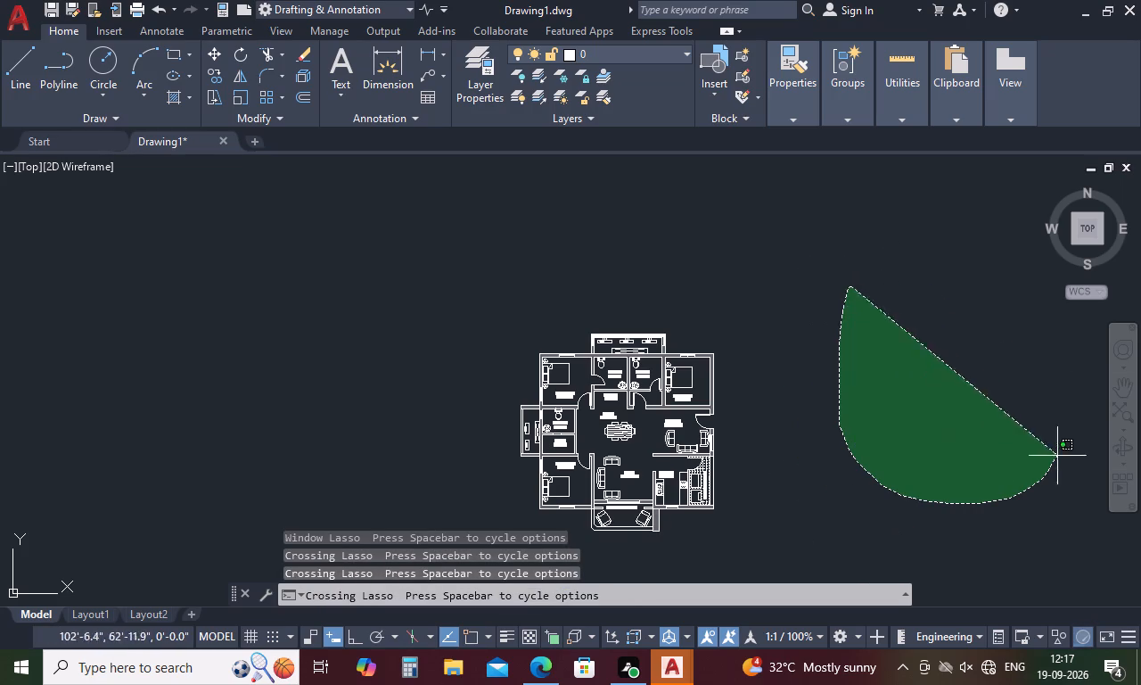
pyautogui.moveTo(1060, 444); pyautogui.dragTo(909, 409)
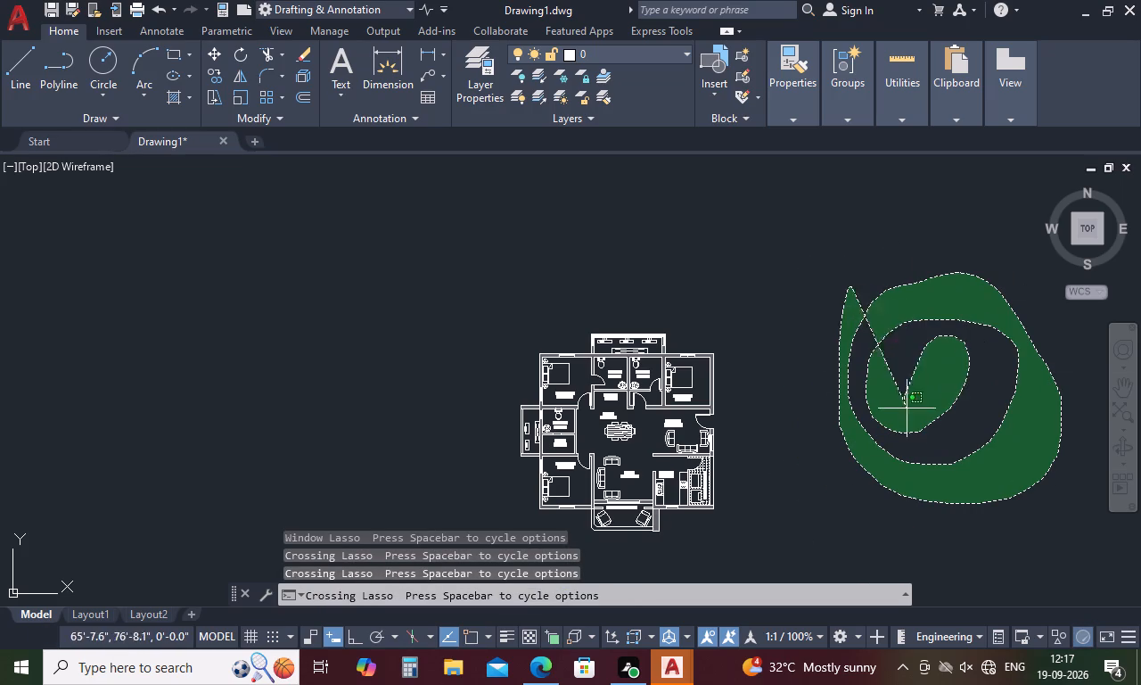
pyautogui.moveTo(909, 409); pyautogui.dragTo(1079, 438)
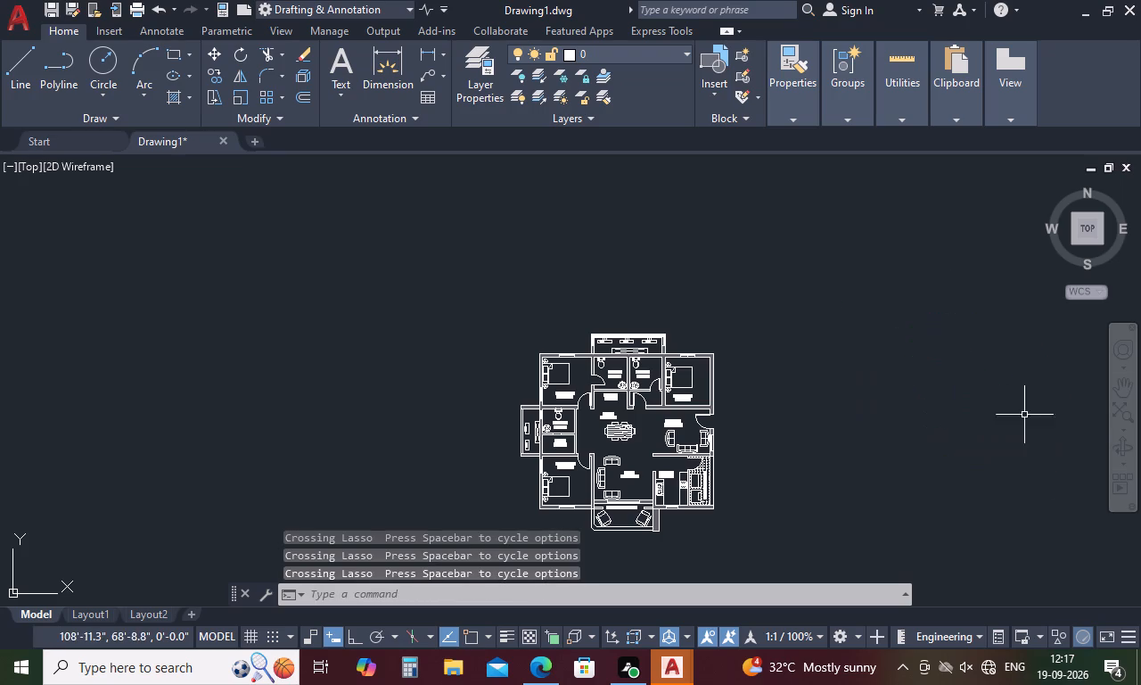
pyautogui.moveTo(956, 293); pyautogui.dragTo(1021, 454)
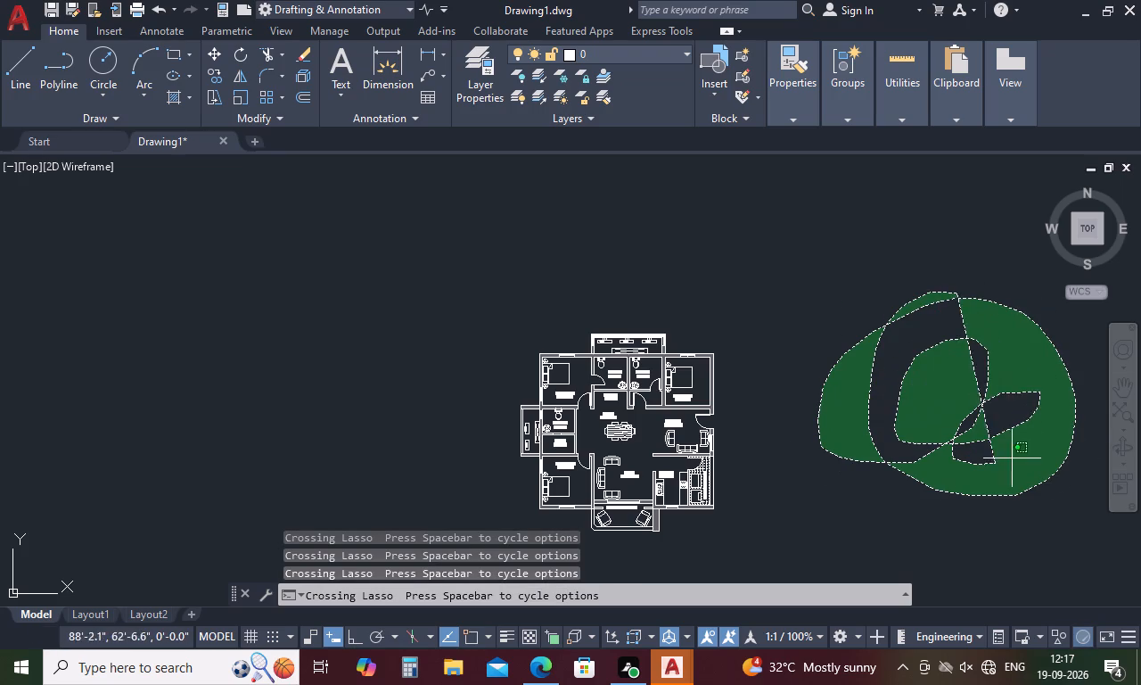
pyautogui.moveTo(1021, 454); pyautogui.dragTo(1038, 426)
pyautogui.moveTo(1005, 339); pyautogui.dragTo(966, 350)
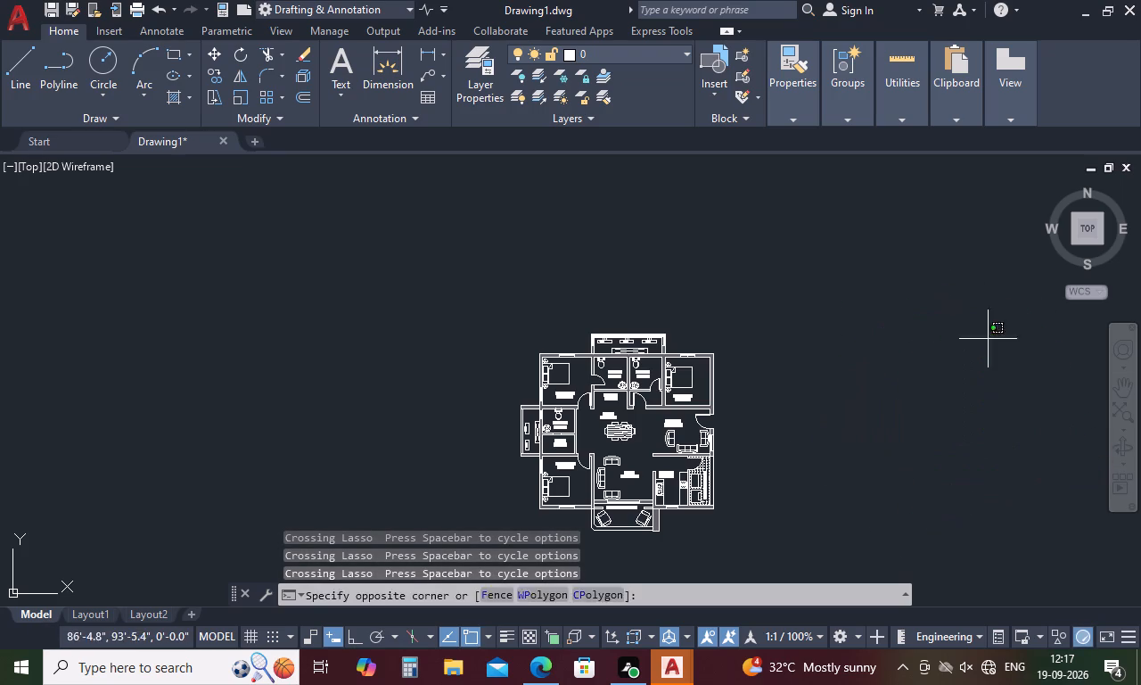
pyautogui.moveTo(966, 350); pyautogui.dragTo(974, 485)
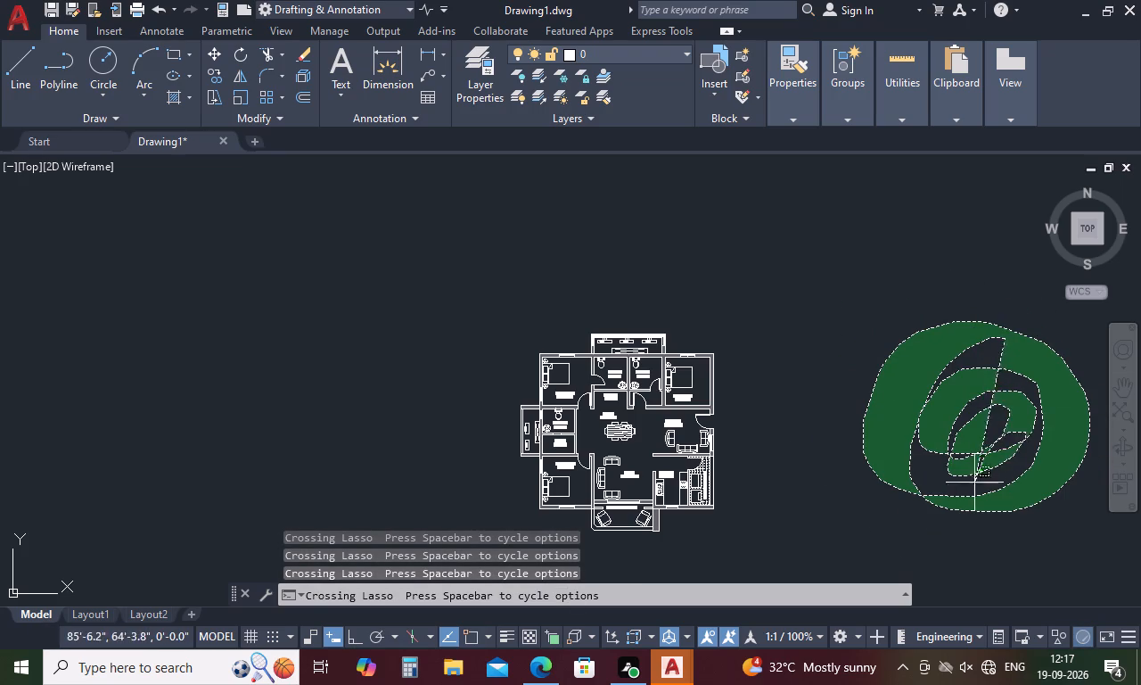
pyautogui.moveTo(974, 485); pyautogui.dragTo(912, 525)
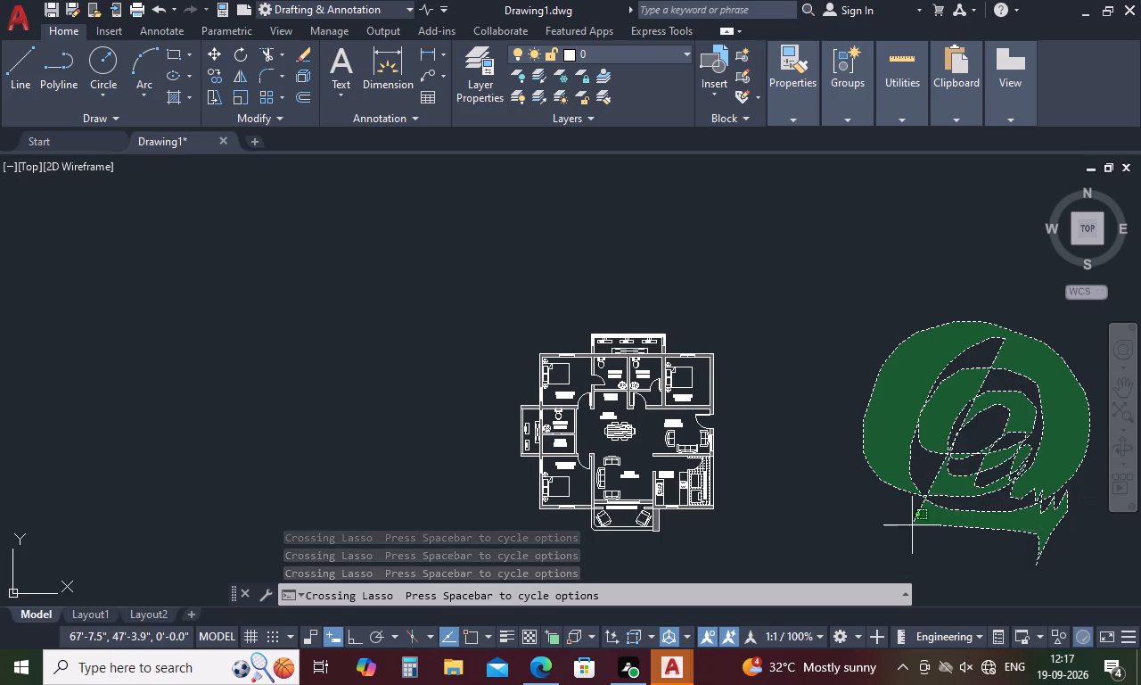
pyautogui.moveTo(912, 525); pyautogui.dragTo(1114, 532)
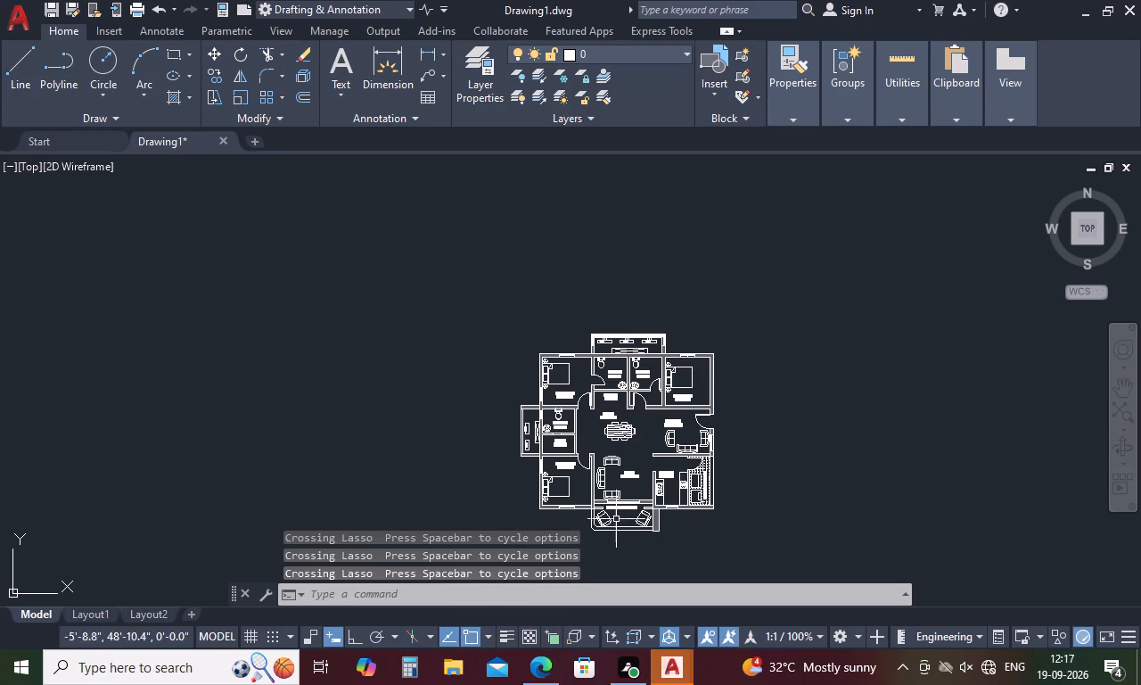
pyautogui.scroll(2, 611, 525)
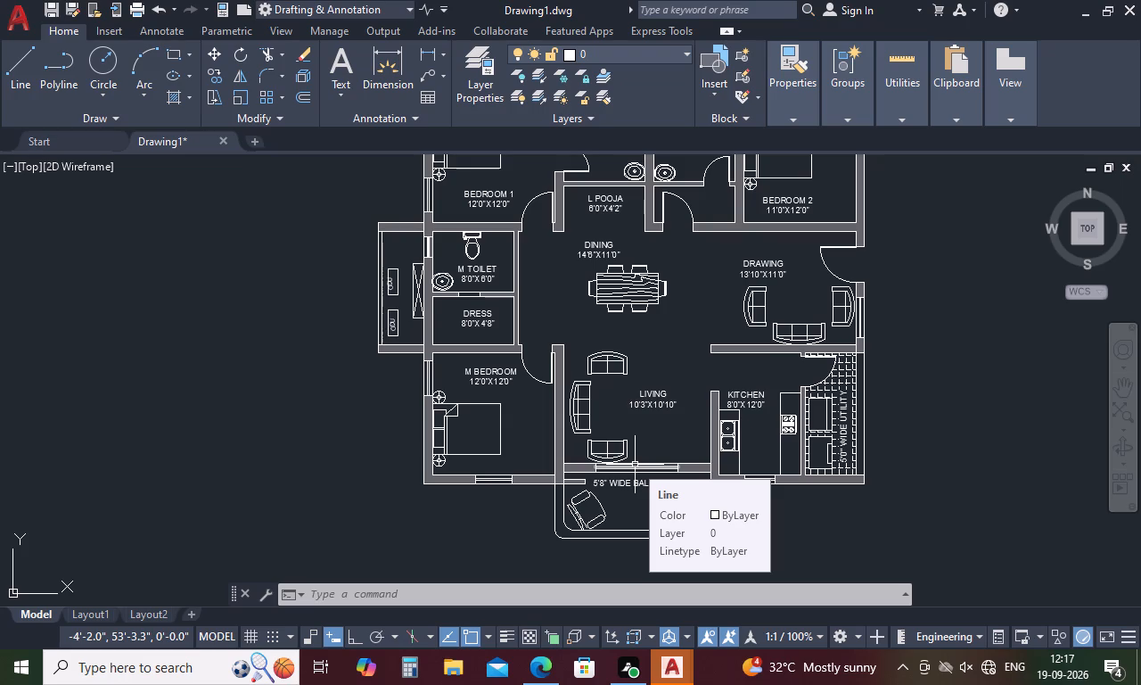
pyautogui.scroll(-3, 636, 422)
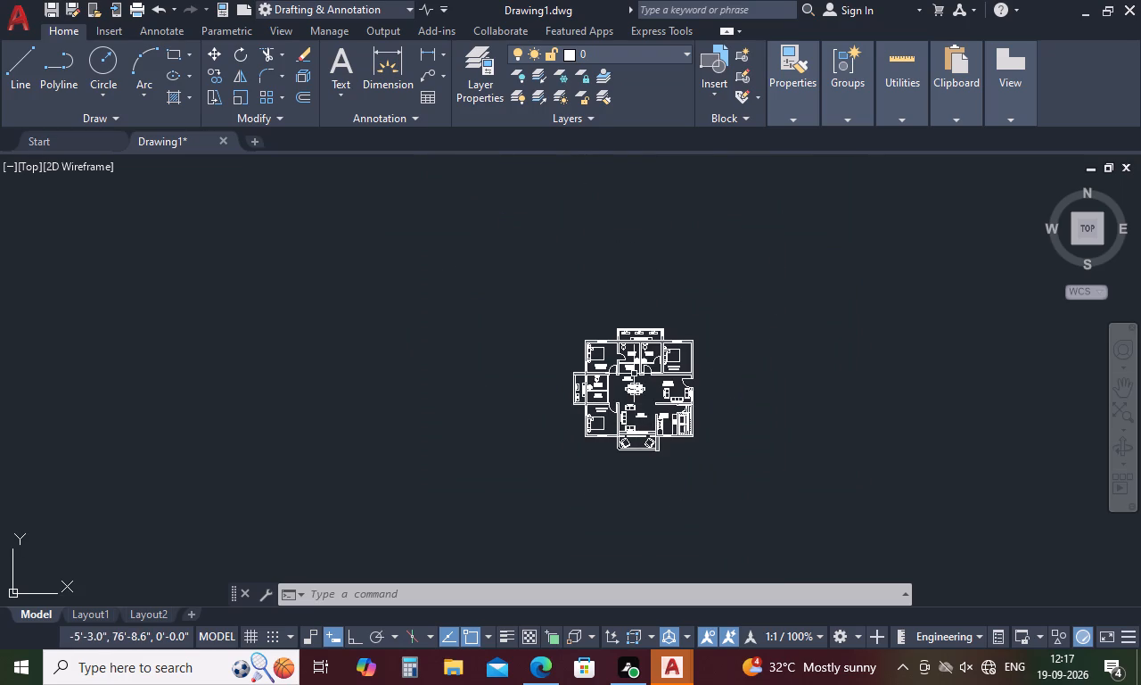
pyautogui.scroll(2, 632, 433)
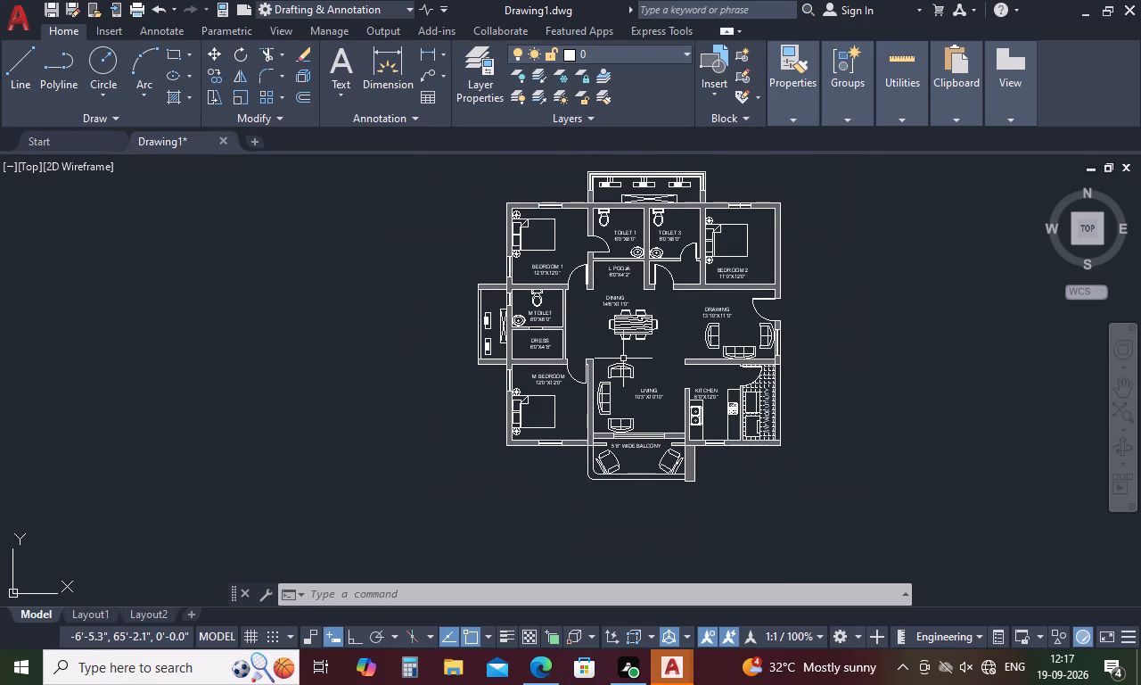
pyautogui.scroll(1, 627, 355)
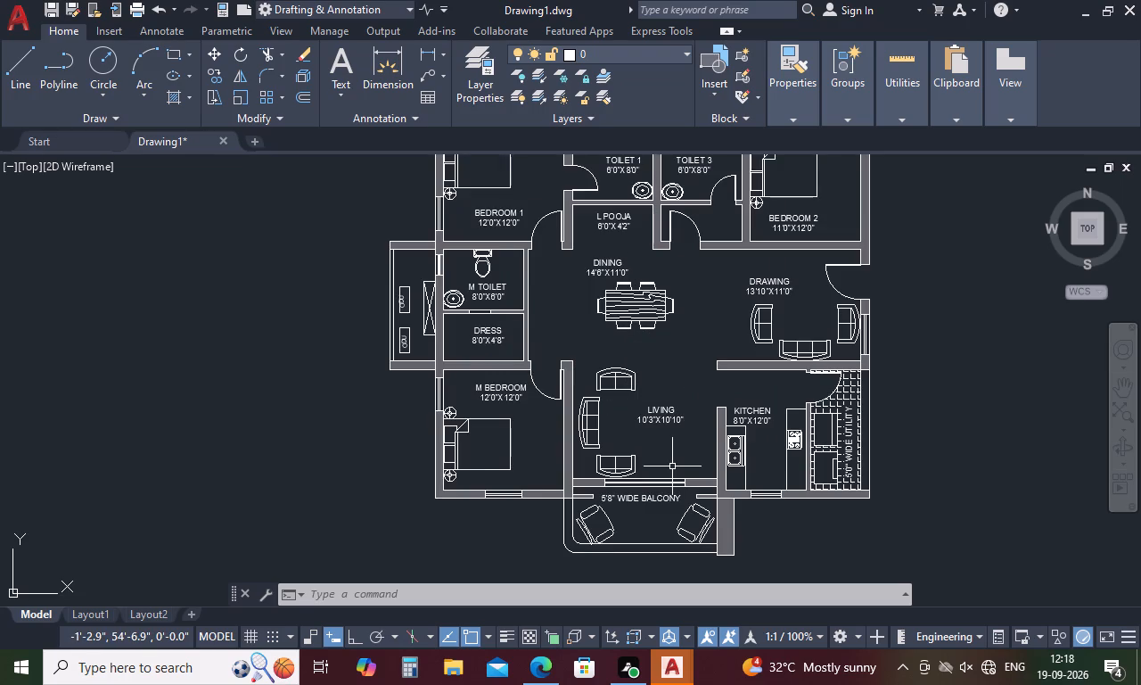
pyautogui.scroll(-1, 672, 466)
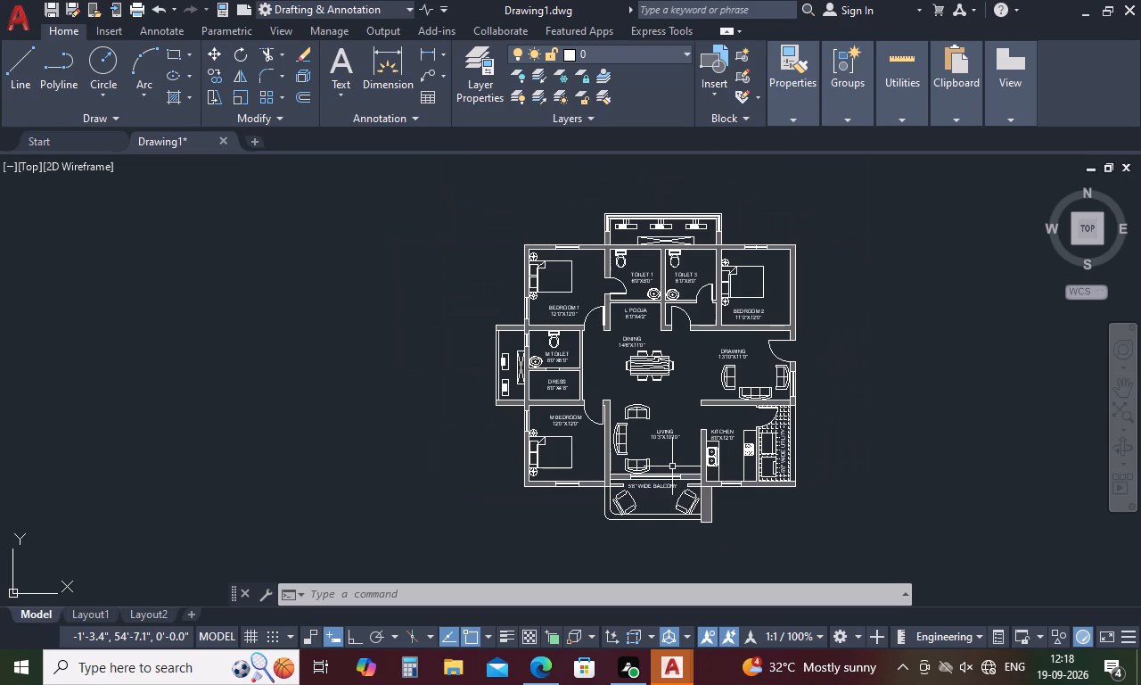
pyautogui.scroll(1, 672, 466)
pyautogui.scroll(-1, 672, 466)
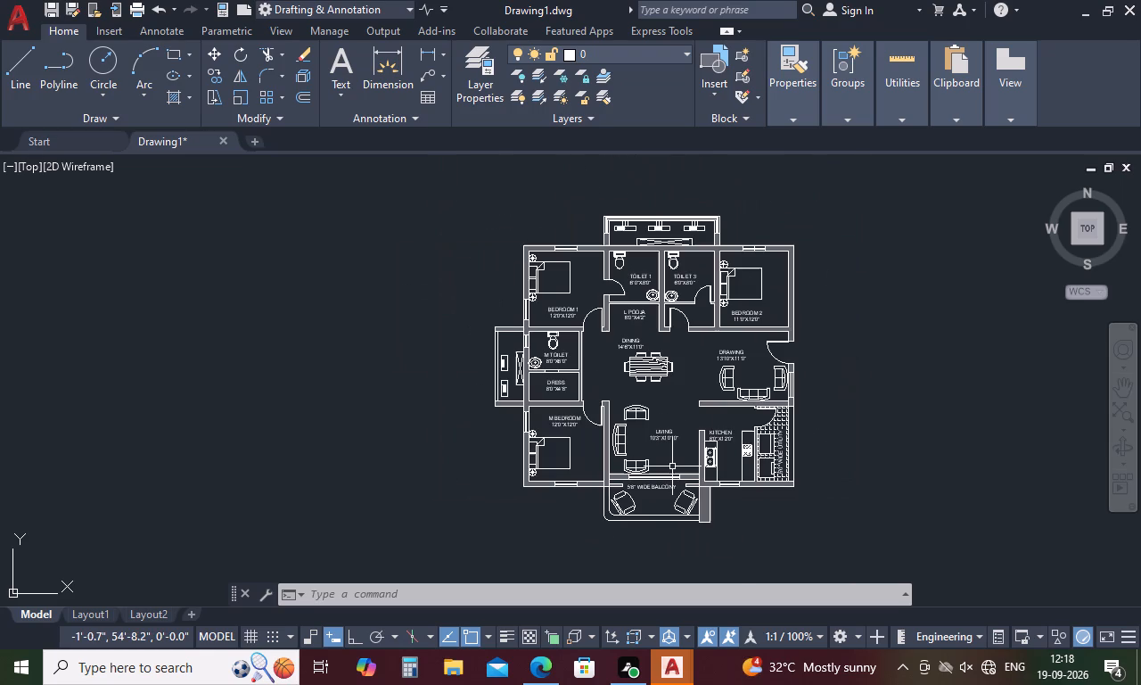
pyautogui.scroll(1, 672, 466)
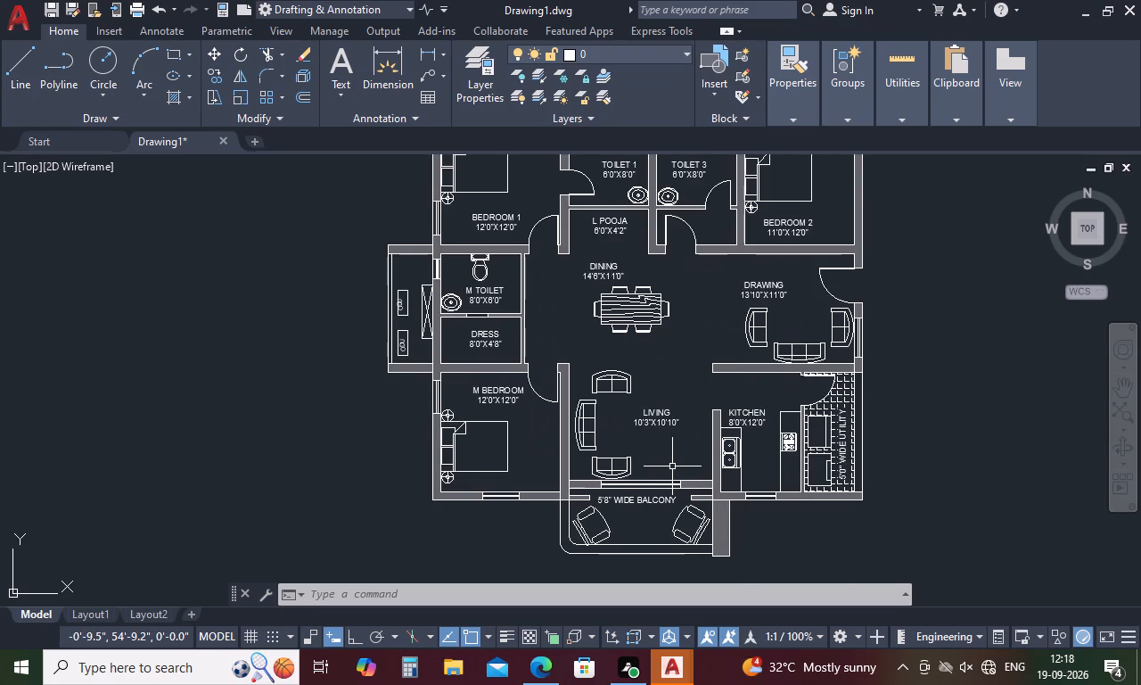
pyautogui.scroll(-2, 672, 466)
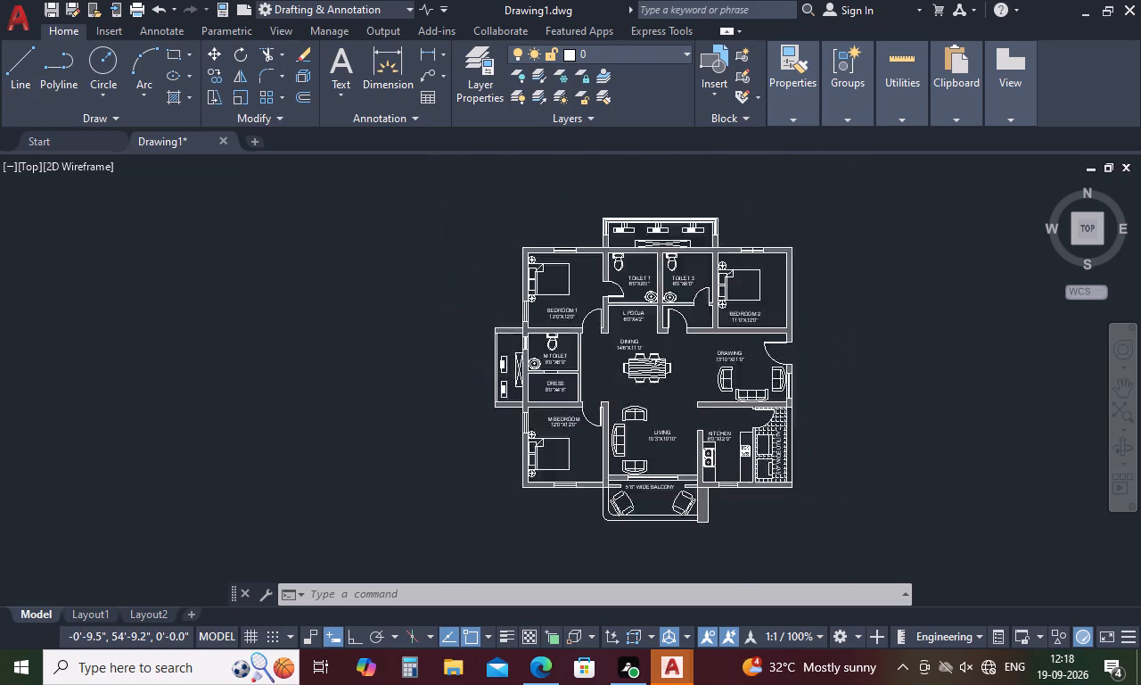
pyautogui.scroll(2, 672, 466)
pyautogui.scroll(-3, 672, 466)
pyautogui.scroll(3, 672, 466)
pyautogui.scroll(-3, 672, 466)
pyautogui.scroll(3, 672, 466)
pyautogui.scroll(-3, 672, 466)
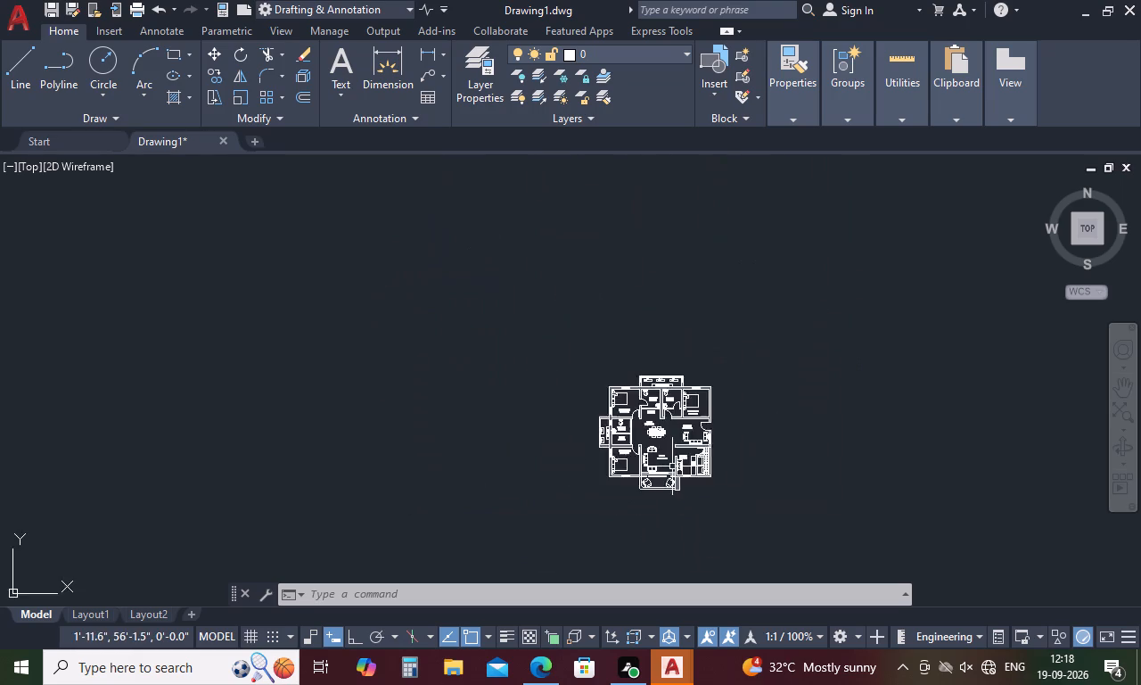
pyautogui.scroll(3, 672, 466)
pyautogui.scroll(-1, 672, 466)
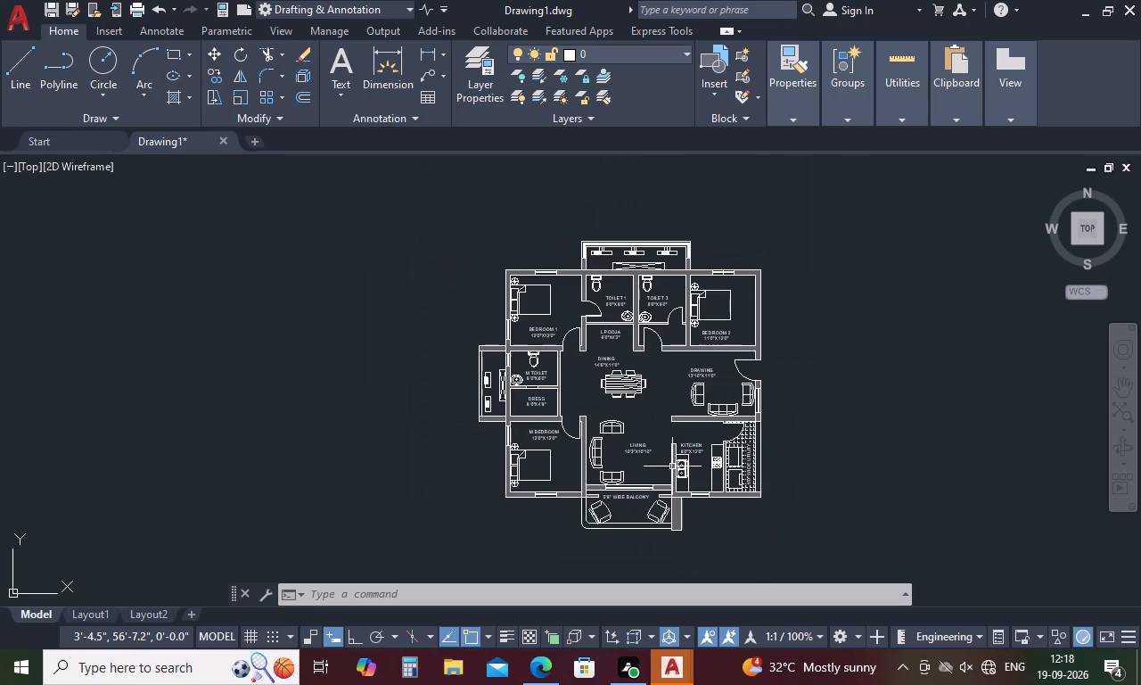